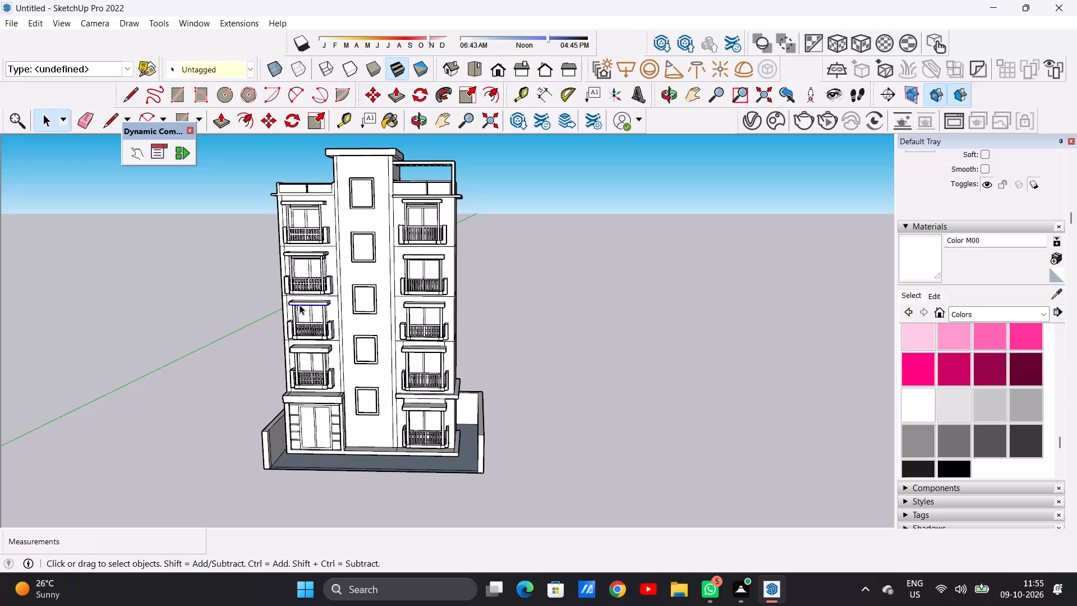
Examine the ground plot, its front strip and the boundary wall from the front and from above, clearing the edge selection.
{"action": "scroll", "coordinate": [394, 335], "scroll_direction": "down", "scroll_amount": 12}
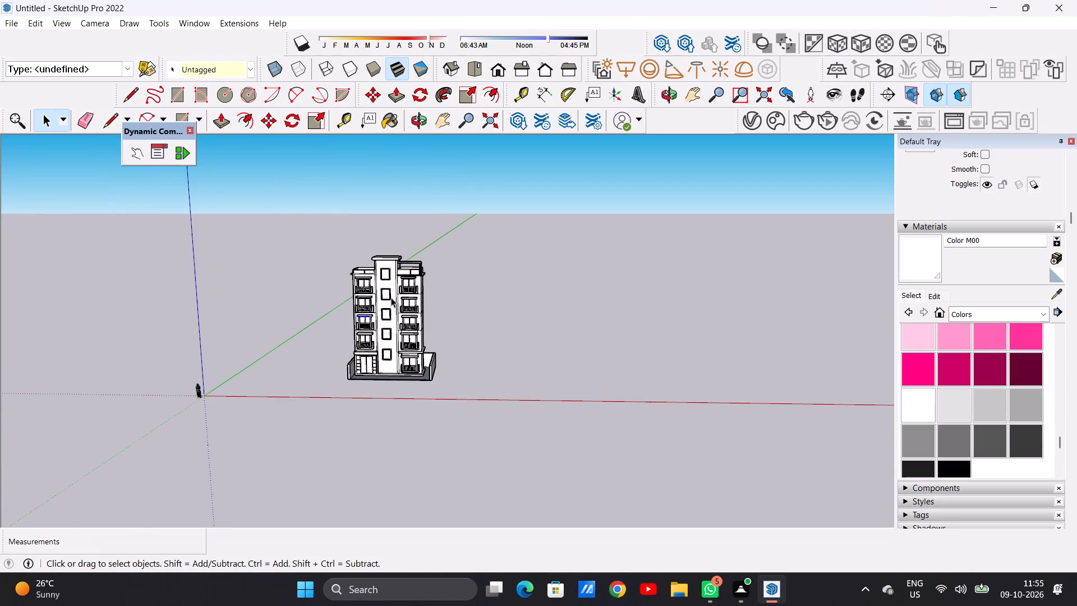
{"action": "scroll", "coordinate": [393, 393], "scroll_direction": "up", "scroll_amount": 12}
{"action": "middle_click_drag", "start_coordinate": [398, 365], "coordinate": [403, 441]}
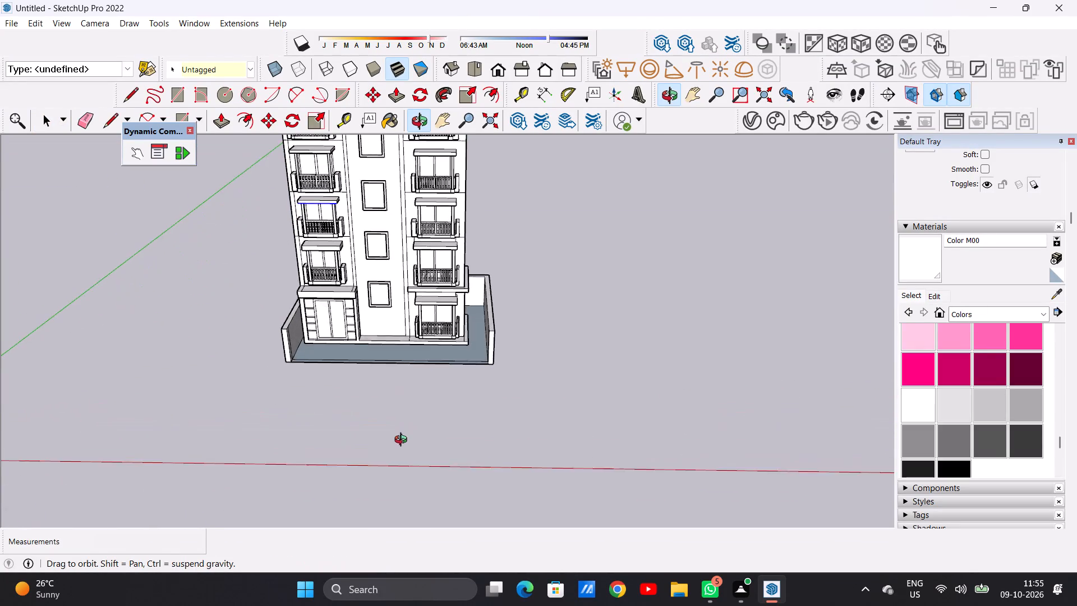
{"action": "middle_click_drag", "start_coordinate": [403, 441], "coordinate": [398, 454]}
{"action": "scroll", "coordinate": [428, 358], "scroll_direction": "up", "scroll_amount": 6}
{"action": "scroll", "coordinate": [433, 323], "scroll_direction": "down", "scroll_amount": 5}
{"action": "middle_click_drag", "start_coordinate": [436, 324], "coordinate": [444, 371]}
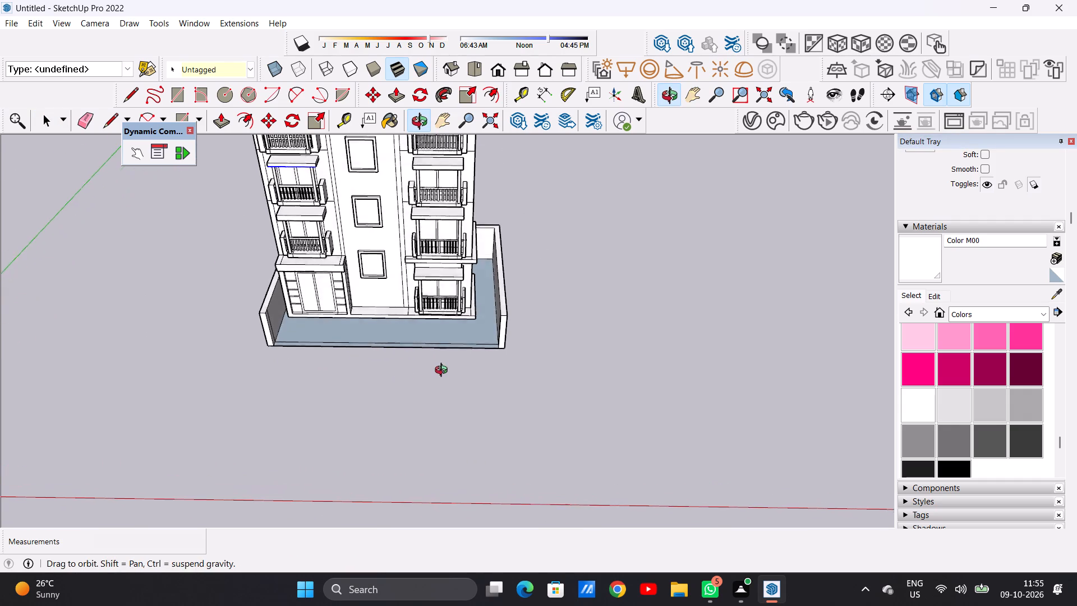
{"action": "middle_click_drag", "start_coordinate": [444, 371], "coordinate": [444, 379]}
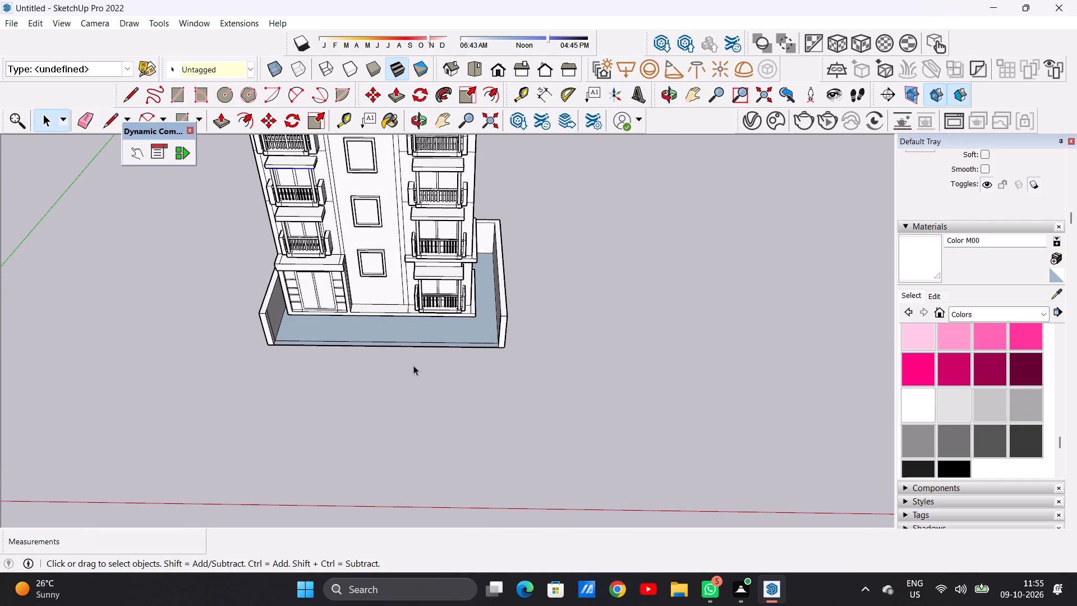
{"action": "scroll", "coordinate": [425, 328], "scroll_direction": "down", "scroll_amount": 5}
{"action": "scroll", "coordinate": [431, 330], "scroll_direction": "up", "scroll_amount": 16}
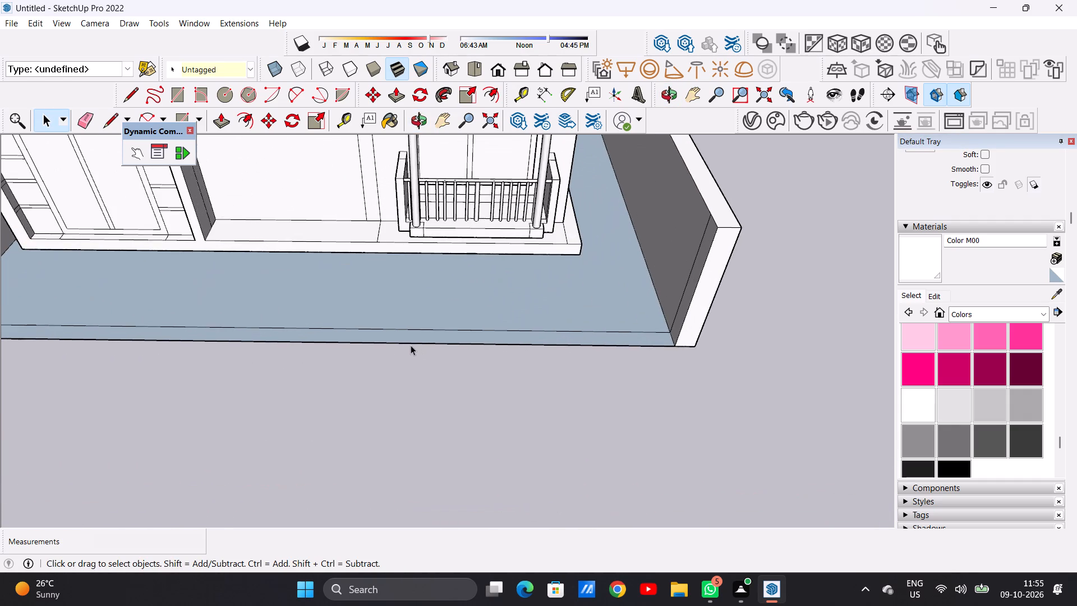
{"action": "scroll", "coordinate": [384, 345], "scroll_direction": "down", "scroll_amount": 7}
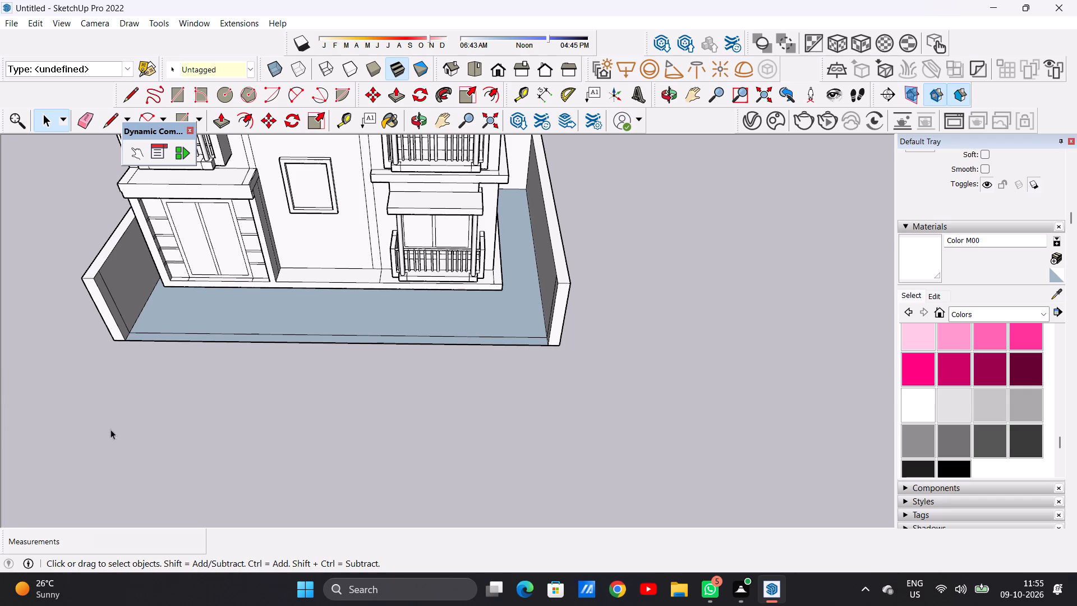
{"action": "scroll", "coordinate": [573, 346], "scroll_direction": "up", "scroll_amount": 5}
{"action": "scroll", "coordinate": [610, 353], "scroll_direction": "down", "scroll_amount": 17}
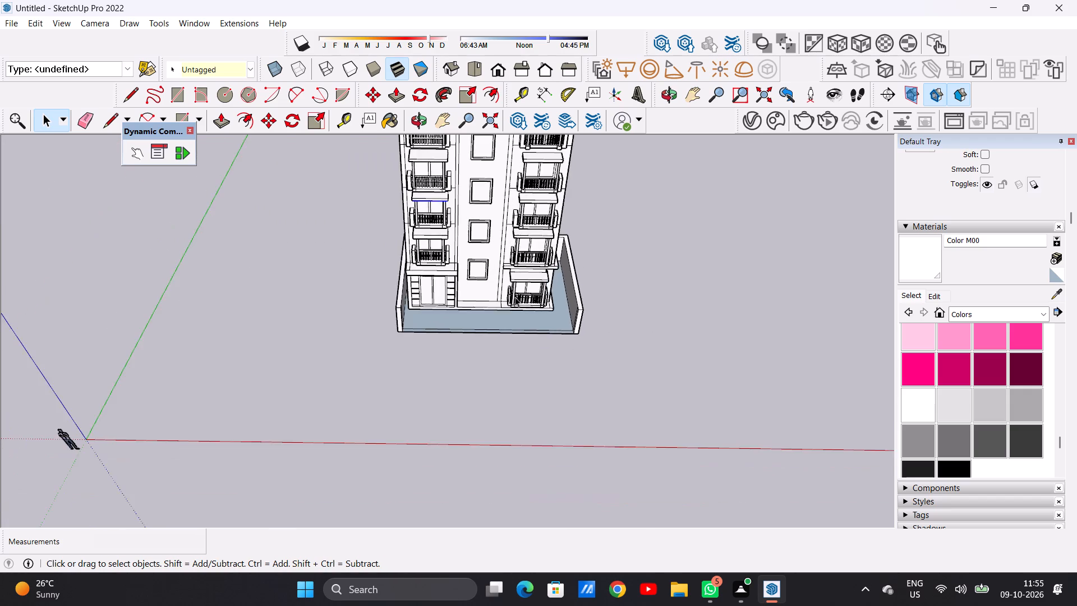
{"action": "scroll", "coordinate": [515, 297], "scroll_direction": "down", "scroll_amount": 9}
{"action": "middle_click_drag", "start_coordinate": [476, 310], "coordinate": [471, 230]}
{"action": "scroll", "coordinate": [472, 253], "scroll_direction": "up", "scroll_amount": 13}
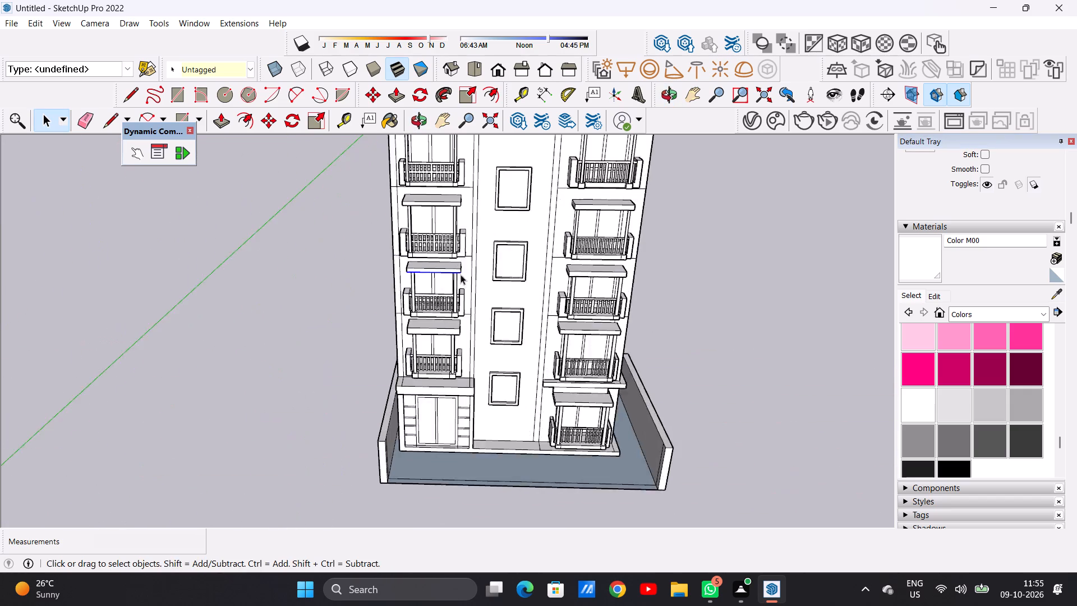
{"action": "scroll", "coordinate": [461, 274], "scroll_direction": "up", "scroll_amount": 6}
{"action": "left_click", "coordinate": [252, 284]}
{"action": "scroll", "coordinate": [320, 312], "scroll_direction": "down", "scroll_amount": 12}
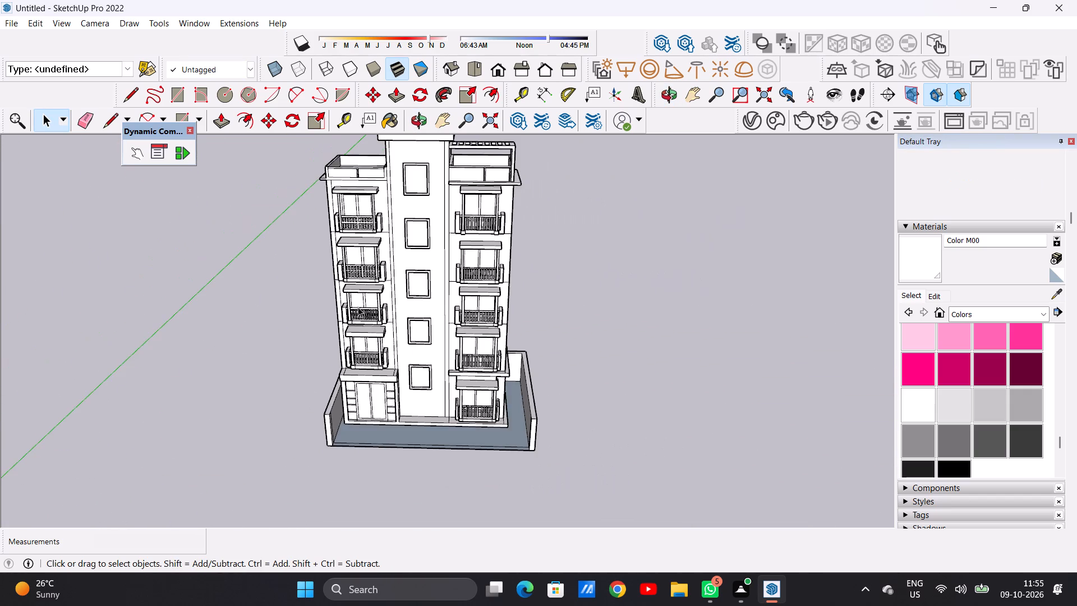
{"action": "middle_click_drag", "start_coordinate": [376, 332], "coordinate": [398, 267]}
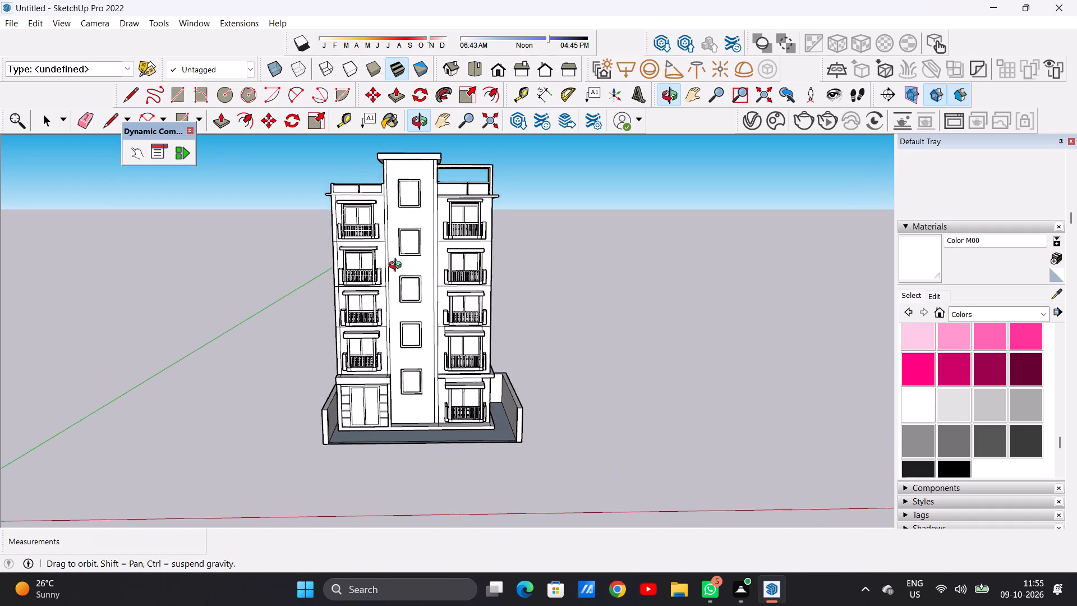
{"action": "middle_click_drag", "start_coordinate": [398, 267], "coordinate": [409, 264]}
{"action": "scroll", "coordinate": [408, 443], "scroll_direction": "down", "scroll_amount": 9}
{"action": "scroll", "coordinate": [439, 439], "scroll_direction": "up", "scroll_amount": 10}
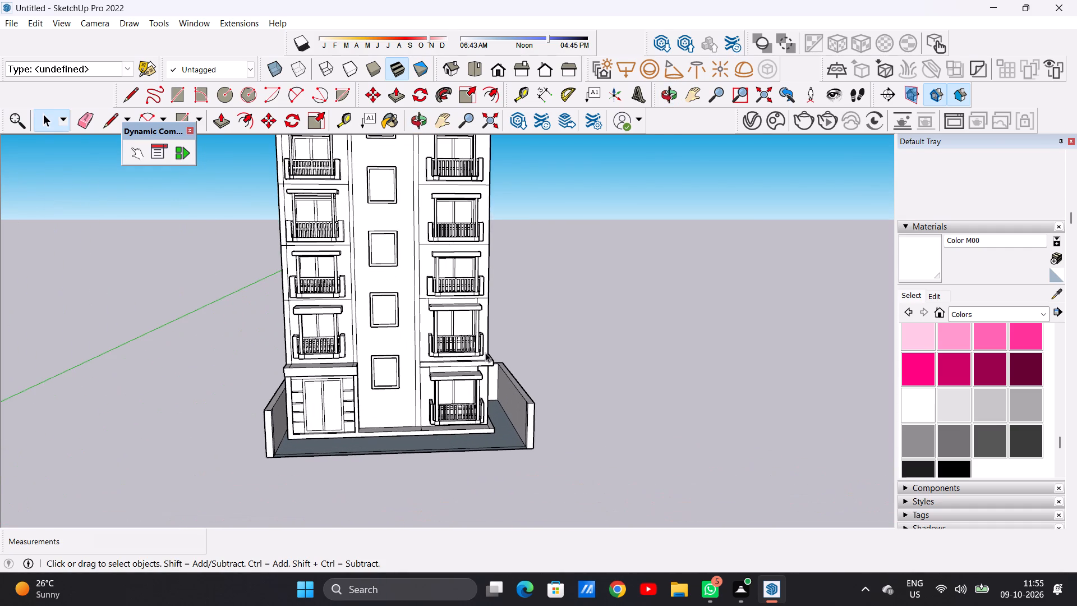
{"action": "middle_click_drag", "start_coordinate": [485, 351], "coordinate": [468, 461]}
{"action": "scroll", "coordinate": [453, 428], "scroll_direction": "down", "scroll_amount": 8}
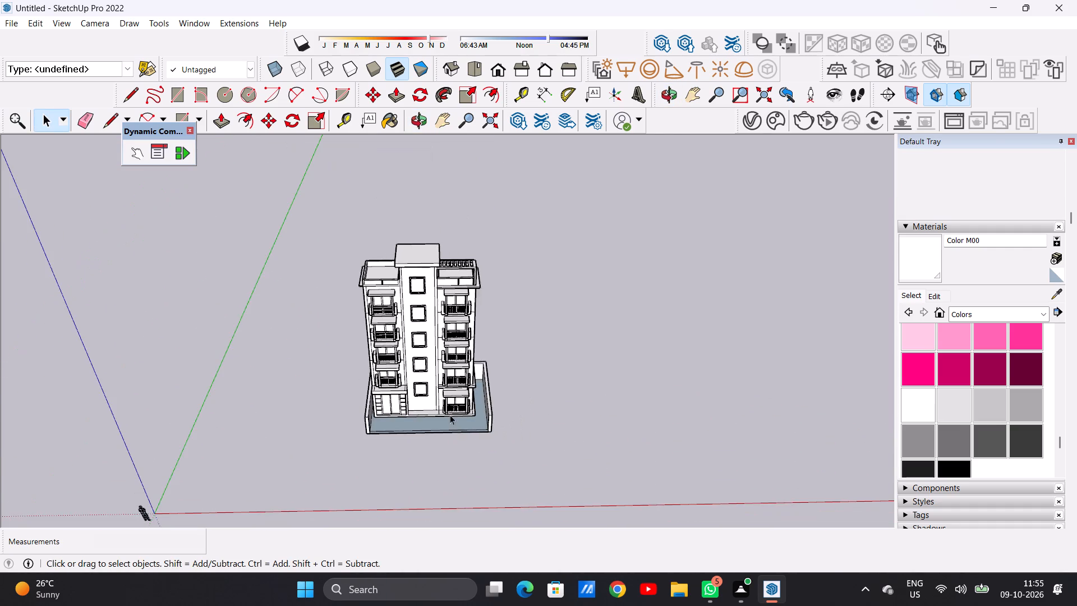
{"action": "scroll", "coordinate": [449, 414], "scroll_direction": "up", "scroll_amount": 7}
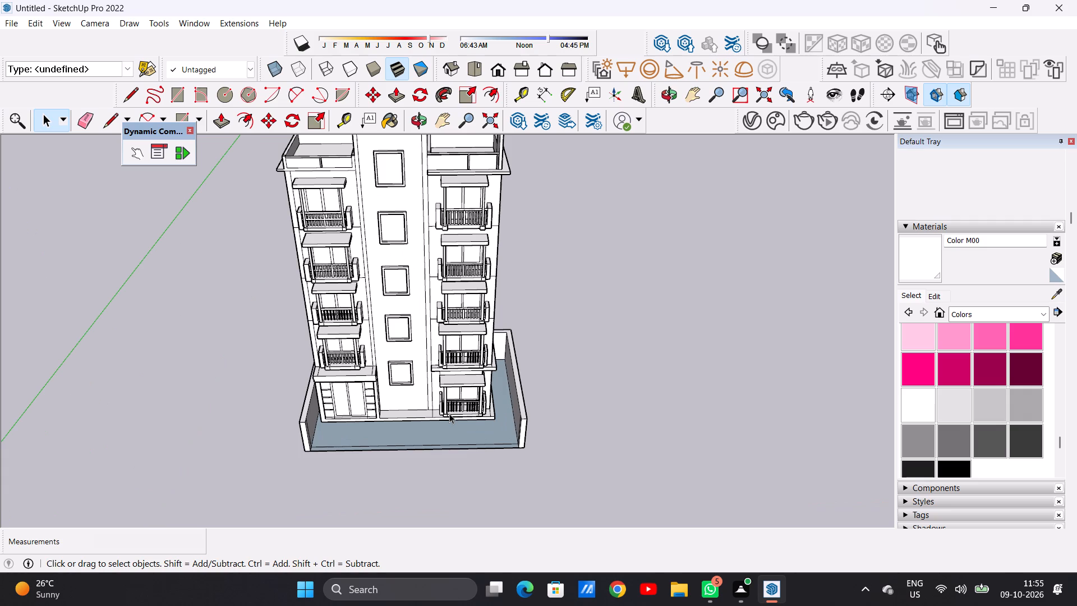
{"action": "scroll", "coordinate": [375, 388], "scroll_direction": "down", "scroll_amount": 12}
{"action": "scroll", "coordinate": [391, 385], "scroll_direction": "up", "scroll_amount": 6}
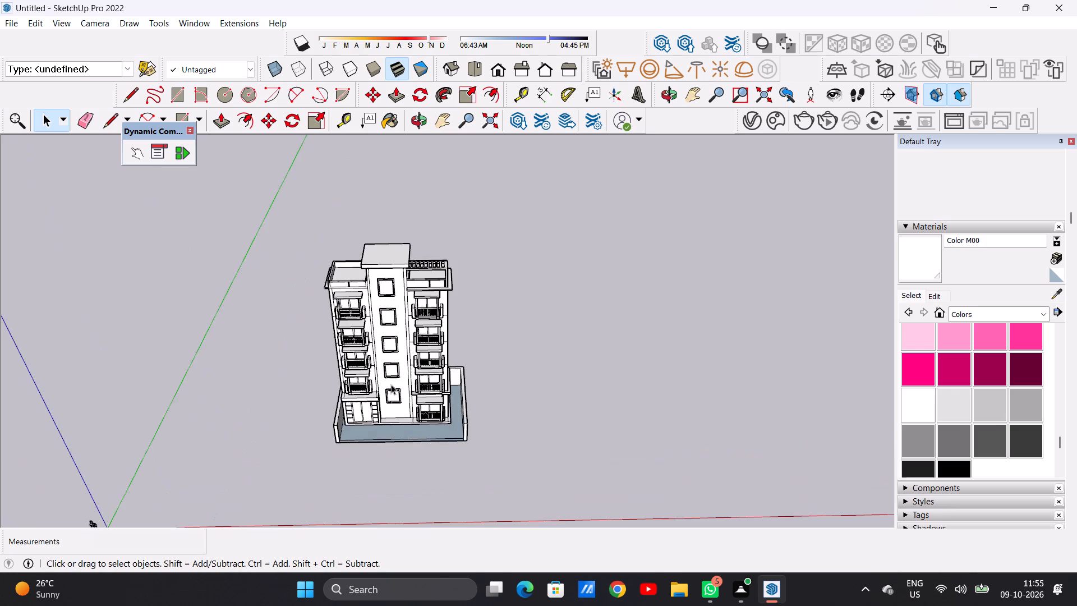
{"action": "scroll", "coordinate": [609, 382], "scroll_direction": "up", "scroll_amount": 1}
Examine the whole building and its boundary wall from both front corners and from above.
{"action": "middle_click_drag", "start_coordinate": [543, 360], "coordinate": [318, 315]}
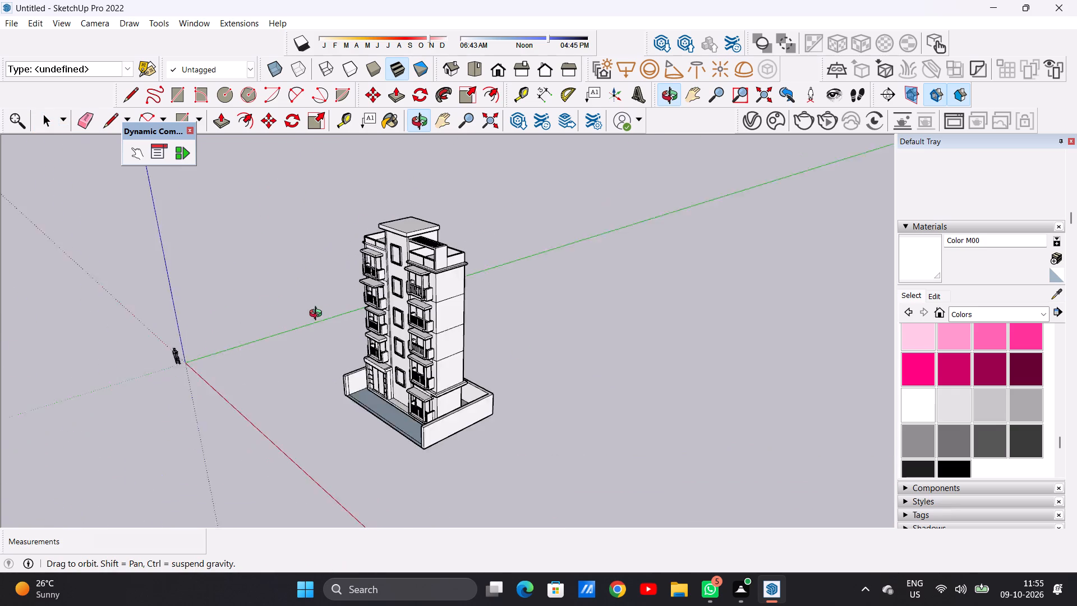
{"action": "middle_click_drag", "start_coordinate": [318, 315], "coordinate": [614, 280]}
{"action": "middle_click_drag", "start_coordinate": [254, 370], "coordinate": [309, 348]}
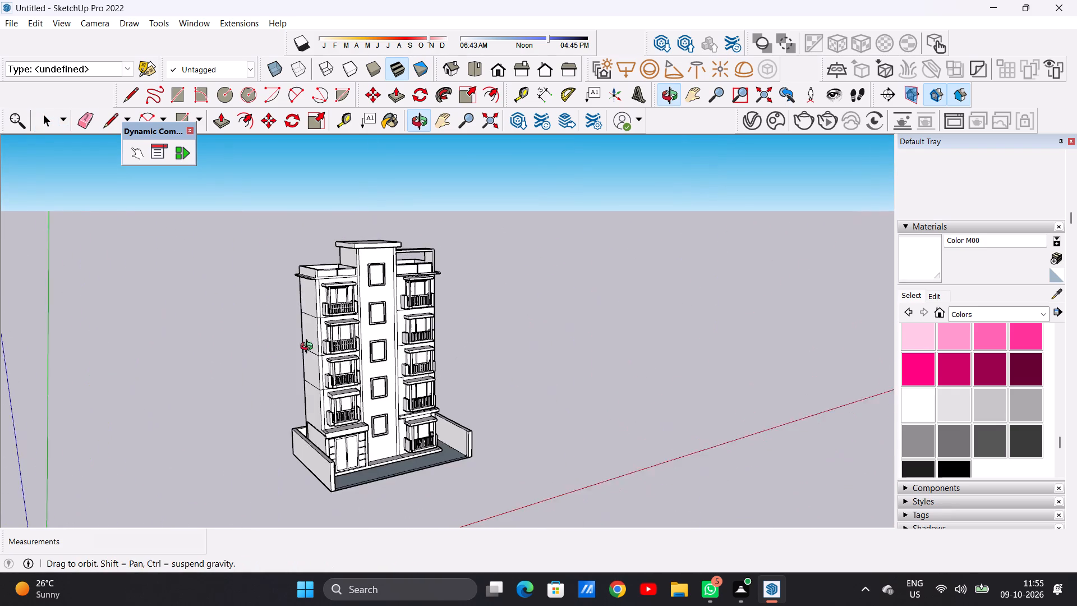
{"action": "middle_click_drag", "start_coordinate": [309, 348], "coordinate": [296, 348]}
{"action": "scroll", "coordinate": [343, 359], "scroll_direction": "down", "scroll_amount": 8}
{"action": "middle_click_drag", "start_coordinate": [407, 385], "coordinate": [239, 393]}
{"action": "scroll", "coordinate": [422, 365], "scroll_direction": "up", "scroll_amount": 11}
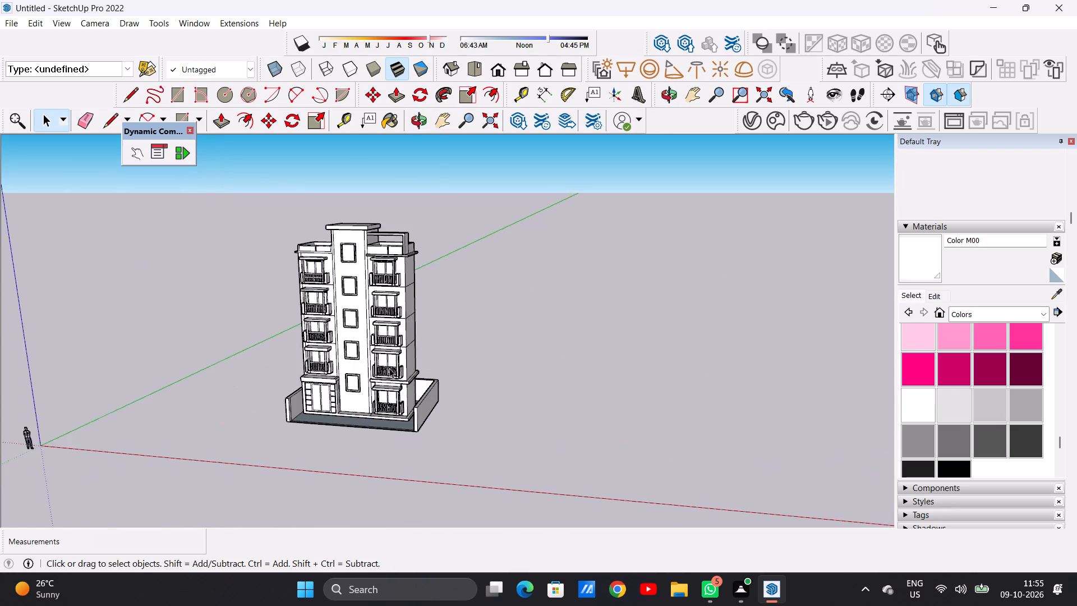
{"action": "scroll", "coordinate": [389, 368], "scroll_direction": "up", "scroll_amount": 6}
{"action": "middle_click_drag", "start_coordinate": [335, 378], "coordinate": [400, 372]}
{"action": "scroll", "coordinate": [413, 430], "scroll_direction": "down", "scroll_amount": 11}
{"action": "scroll", "coordinate": [394, 427], "scroll_direction": "up", "scroll_amount": 2}
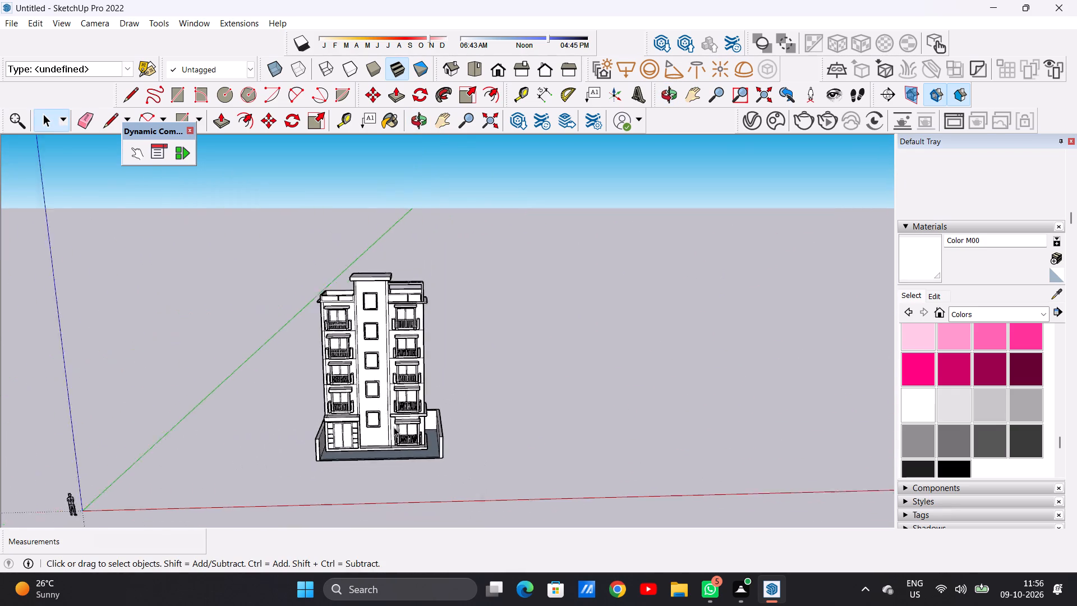
{"action": "scroll", "coordinate": [394, 427], "scroll_direction": "up", "scroll_amount": 13}
{"action": "scroll", "coordinate": [391, 320], "scroll_direction": "down", "scroll_amount": 12}
{"action": "middle_click_drag", "start_coordinate": [391, 353], "coordinate": [385, 463]}
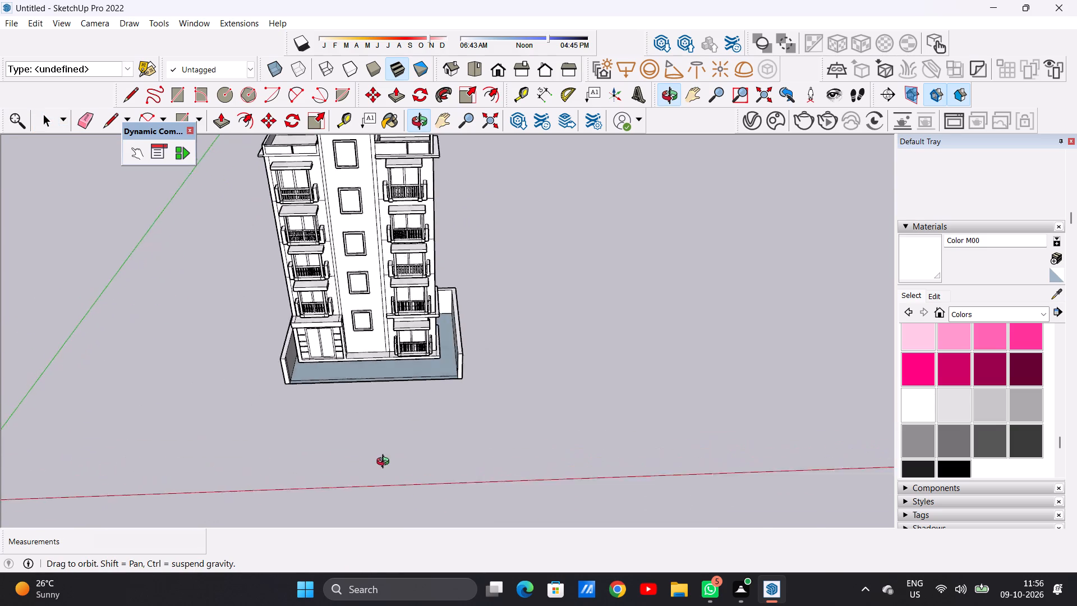
{"action": "middle_click_drag", "start_coordinate": [385, 463], "coordinate": [342, 470]}
{"action": "scroll", "coordinate": [417, 373], "scroll_direction": "up", "scroll_amount": 8}
{"action": "middle_click_drag", "start_coordinate": [430, 329], "coordinate": [433, 410]}
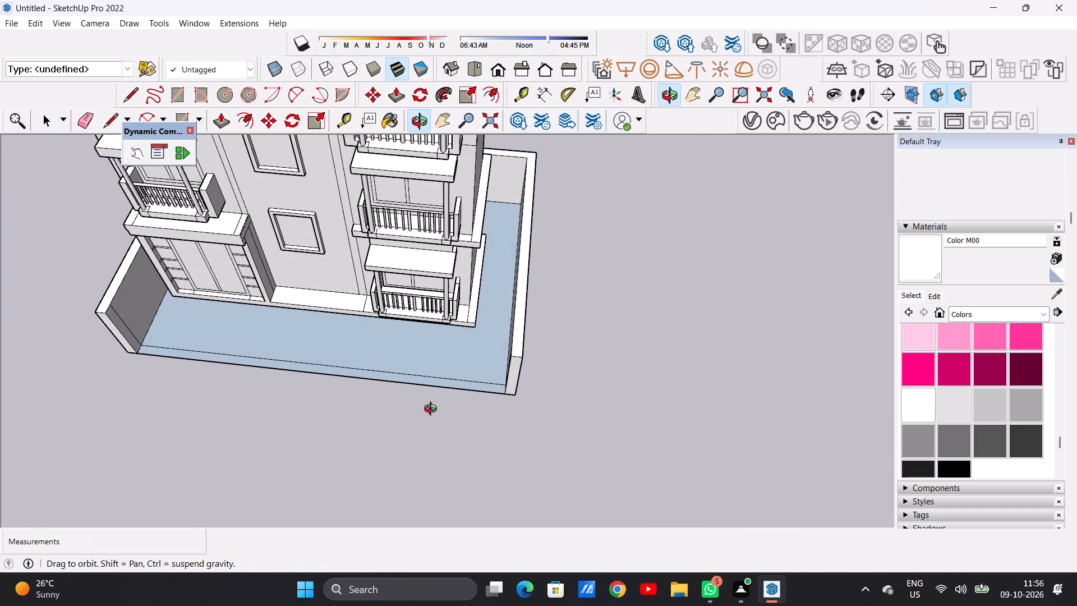
{"action": "middle_click_drag", "start_coordinate": [433, 410], "coordinate": [432, 413]}
{"action": "scroll", "coordinate": [503, 357], "scroll_direction": "down", "scroll_amount": 3}
{"action": "scroll", "coordinate": [509, 356], "scroll_direction": "up", "scroll_amount": 1}
{"action": "scroll", "coordinate": [512, 356], "scroll_direction": "down", "scroll_amount": 15}
{"action": "scroll", "coordinate": [445, 352], "scroll_direction": "up", "scroll_amount": 3}
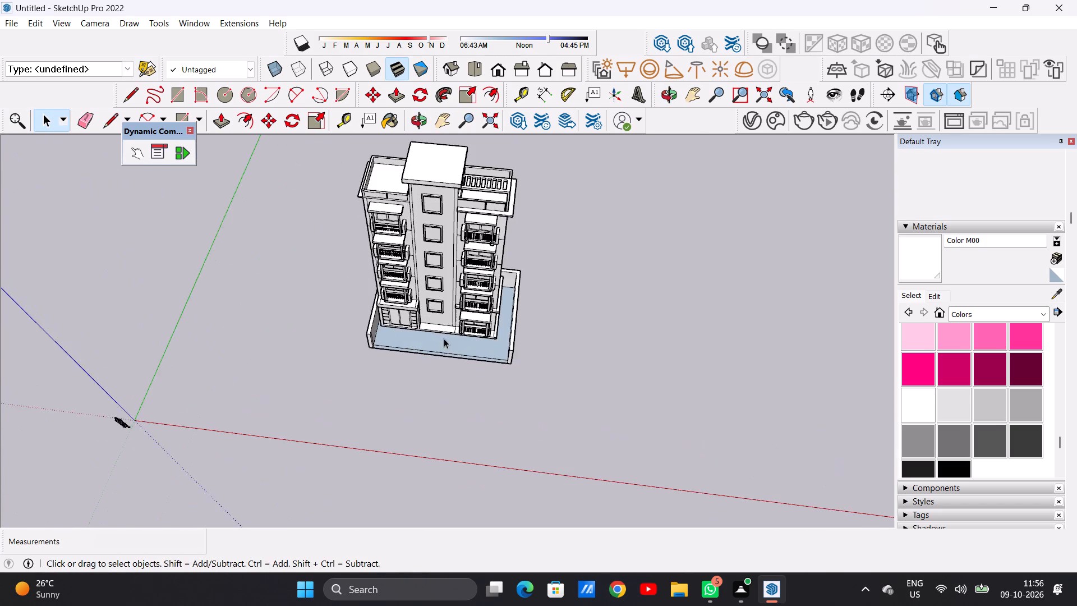
{"action": "scroll", "coordinate": [444, 338], "scroll_direction": "up", "scroll_amount": 9}
Examine the front facade's balconies, the top-floor canopy and the rooftop parapet and pergola.
{"action": "middle_click_drag", "start_coordinate": [536, 370], "coordinate": [533, 272]}
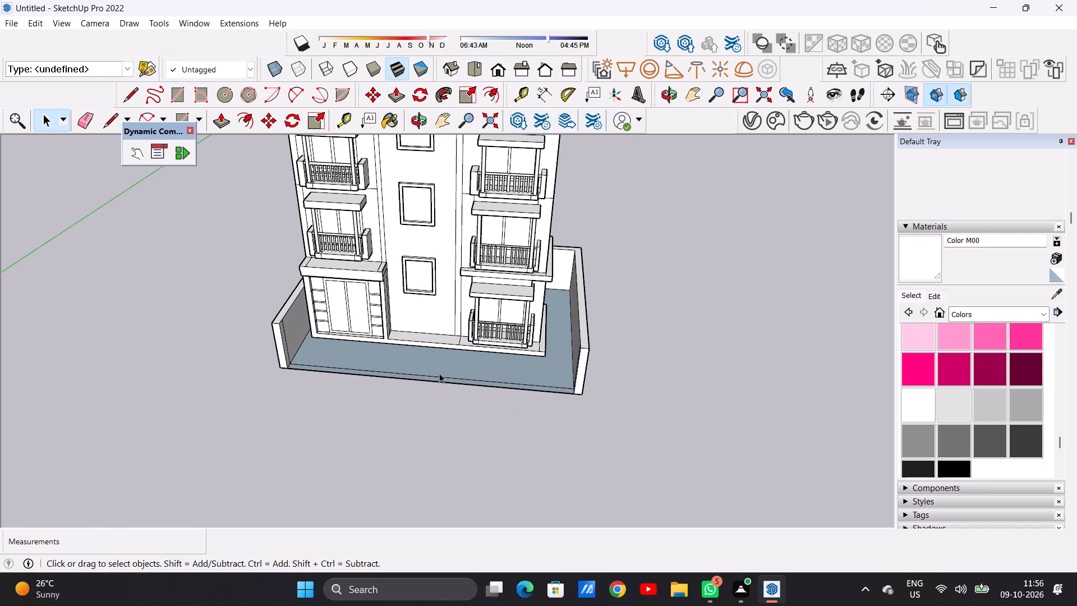
{"action": "scroll", "coordinate": [437, 371], "scroll_direction": "down", "scroll_amount": 11}
{"action": "middle_click_drag", "start_coordinate": [411, 305], "coordinate": [433, 225]}
{"action": "scroll", "coordinate": [403, 267], "scroll_direction": "up", "scroll_amount": 14}
{"action": "middle_click_drag", "start_coordinate": [363, 287], "coordinate": [536, 288]}
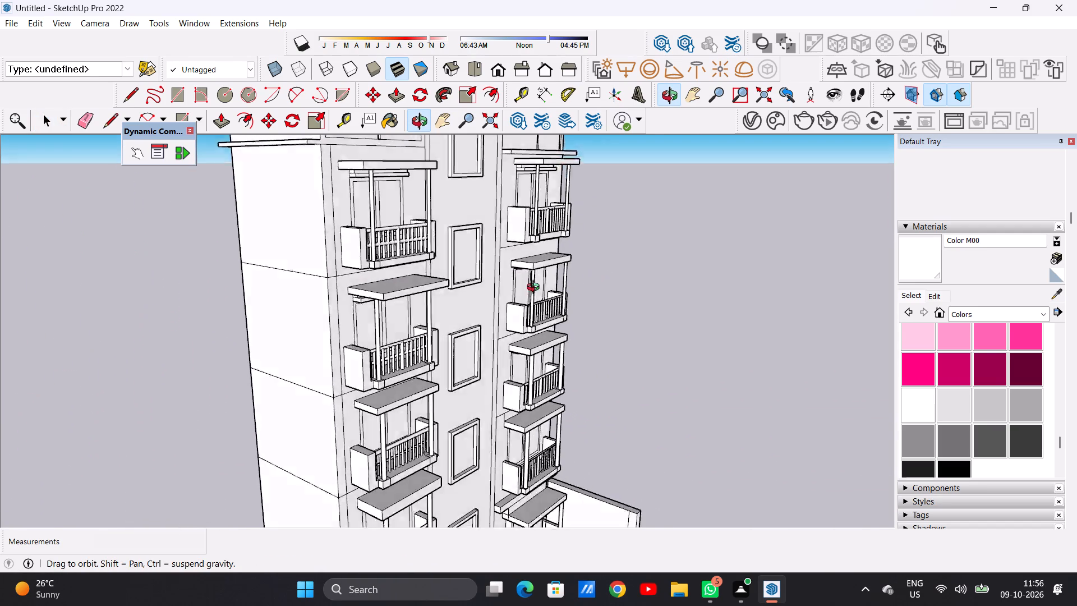
{"action": "middle_click_drag", "start_coordinate": [536, 288], "coordinate": [404, 282]}
{"action": "scroll", "coordinate": [408, 287], "scroll_direction": "down", "scroll_amount": 15}
{"action": "middle_click_drag", "start_coordinate": [523, 326], "coordinate": [381, 301]}
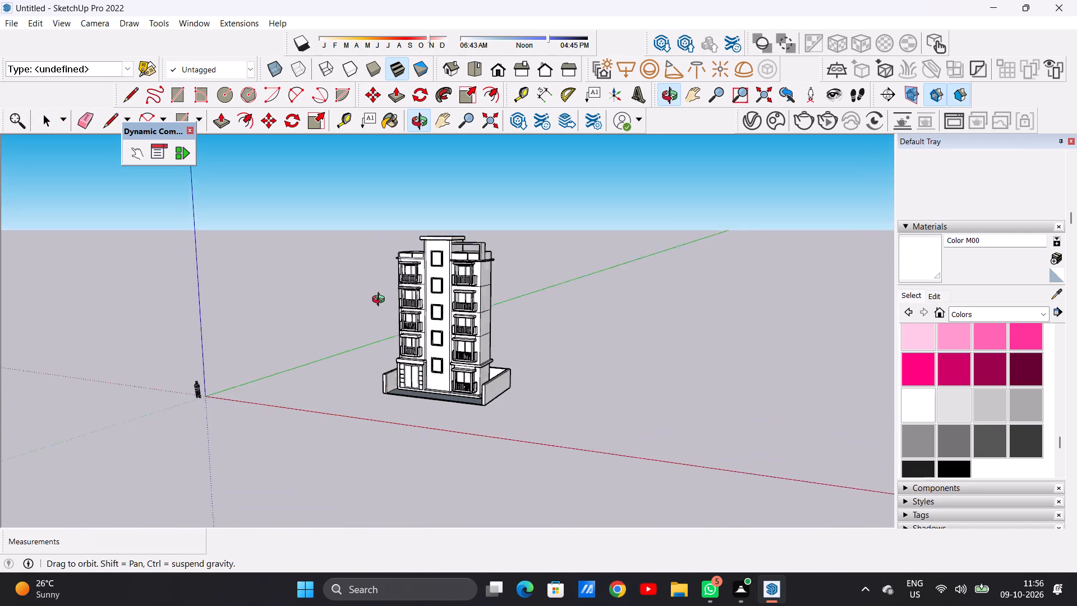
{"action": "middle_click_drag", "start_coordinate": [381, 301], "coordinate": [312, 291]}
{"action": "scroll", "coordinate": [412, 245], "scroll_direction": "up", "scroll_amount": 20}
{"action": "scroll", "coordinate": [412, 245], "scroll_direction": "up", "scroll_amount": 4}
{"action": "middle_click_drag", "start_coordinate": [475, 290], "coordinate": [494, 178]}
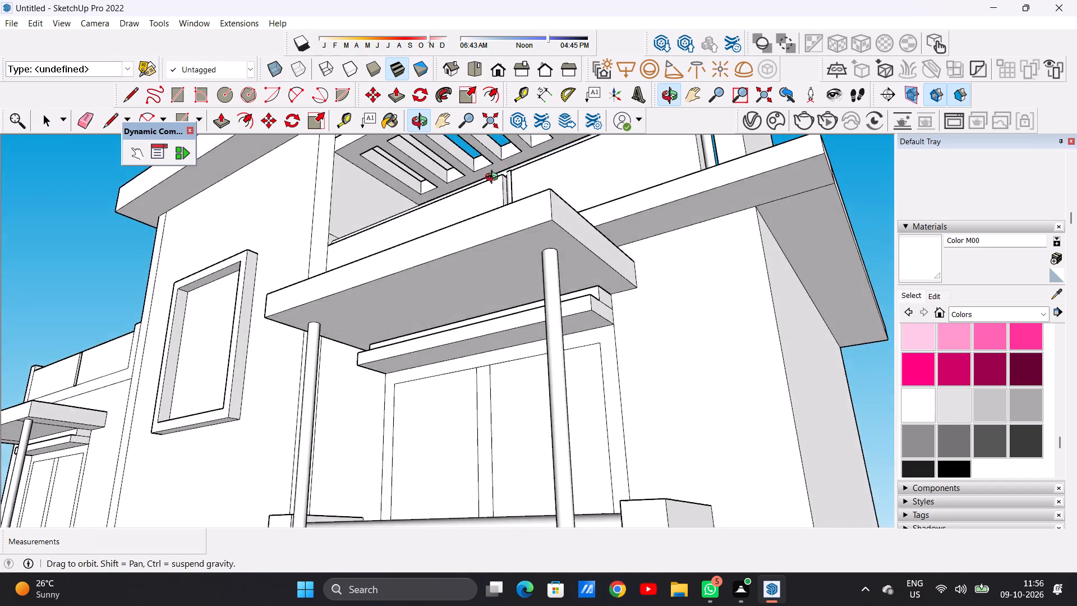
{"action": "middle_click_drag", "start_coordinate": [494, 178], "coordinate": [498, 247]}
{"action": "scroll", "coordinate": [470, 276], "scroll_direction": "down", "scroll_amount": 18}
{"action": "middle_click_drag", "start_coordinate": [468, 244], "coordinate": [494, 313]}
{"action": "scroll", "coordinate": [454, 264], "scroll_direction": "up", "scroll_amount": 2}
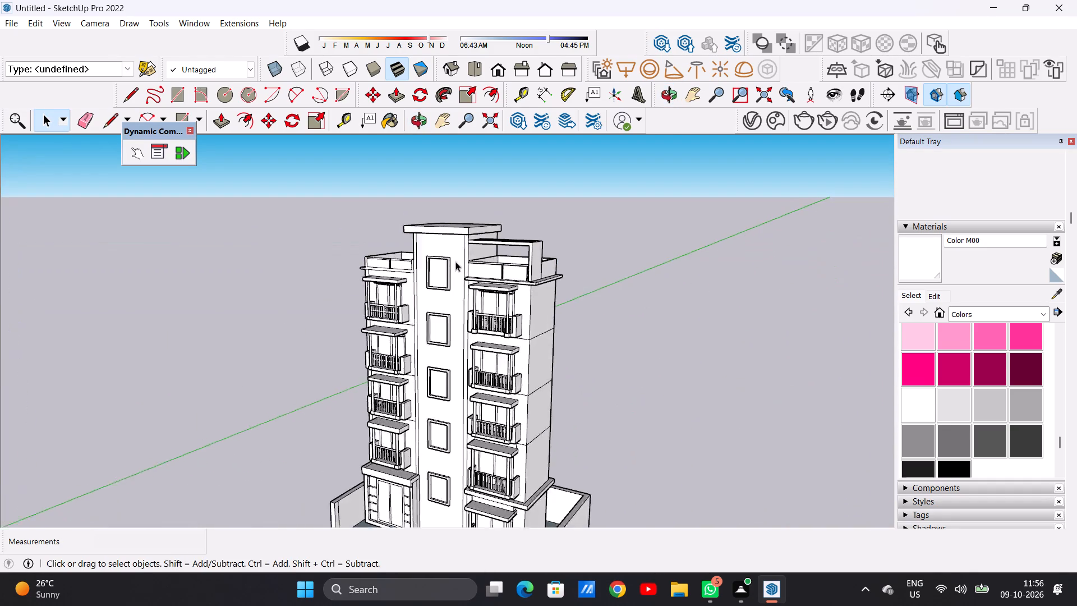
{"action": "scroll", "coordinate": [455, 261], "scroll_direction": "up", "scroll_amount": 20}
{"action": "scroll", "coordinate": [475, 276], "scroll_direction": "down", "scroll_amount": 16}
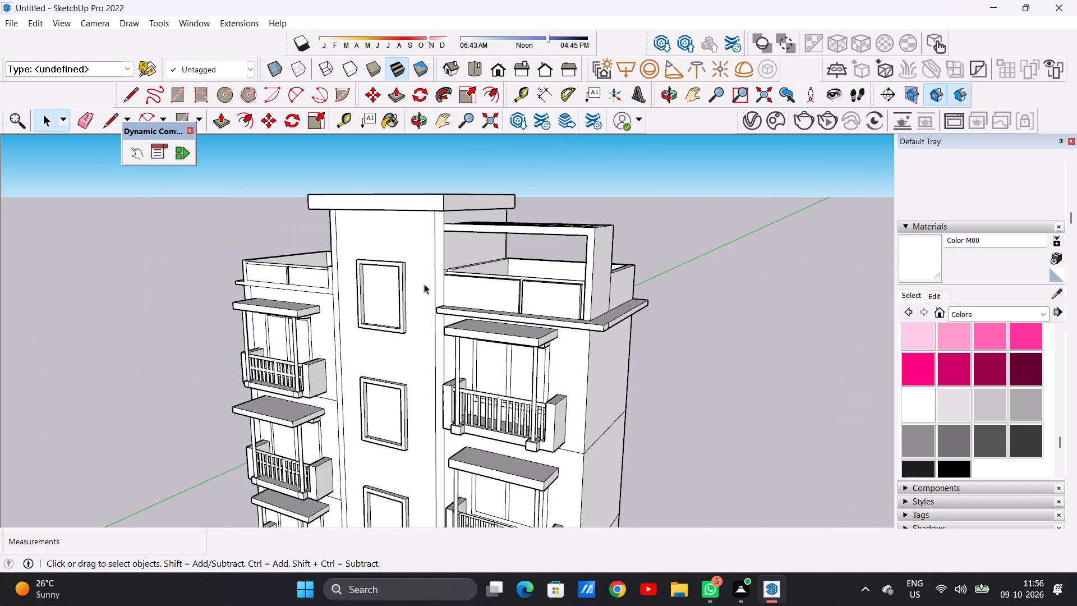
{"action": "middle_click_drag", "start_coordinate": [510, 308], "coordinate": [554, 293]}
{"action": "scroll", "coordinate": [520, 310], "scroll_direction": "down", "scroll_amount": 15}
{"action": "scroll", "coordinate": [470, 434], "scroll_direction": "up", "scroll_amount": 3}
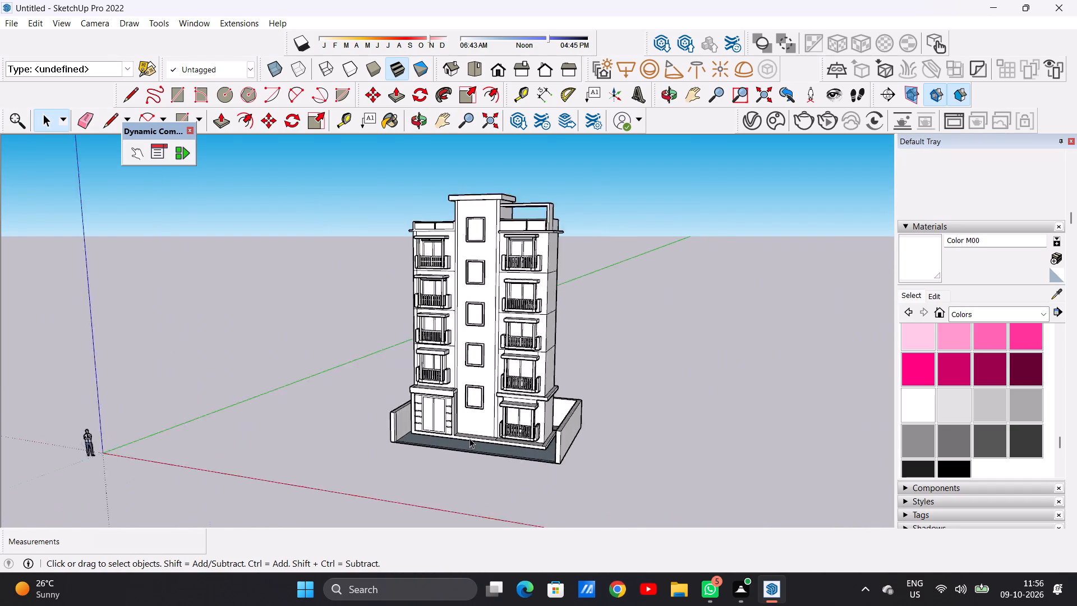
Examine the ground-floor balcony railing, the front plot area and the upper balconies near the building's side wall.
{"action": "scroll", "coordinate": [470, 438], "scroll_direction": "up", "scroll_amount": 4}
{"action": "scroll", "coordinate": [538, 424], "scroll_direction": "up", "scroll_amount": 1}
{"action": "middle_click_drag", "start_coordinate": [534, 423], "coordinate": [561, 433]}
{"action": "scroll", "coordinate": [569, 423], "scroll_direction": "up", "scroll_amount": 5}
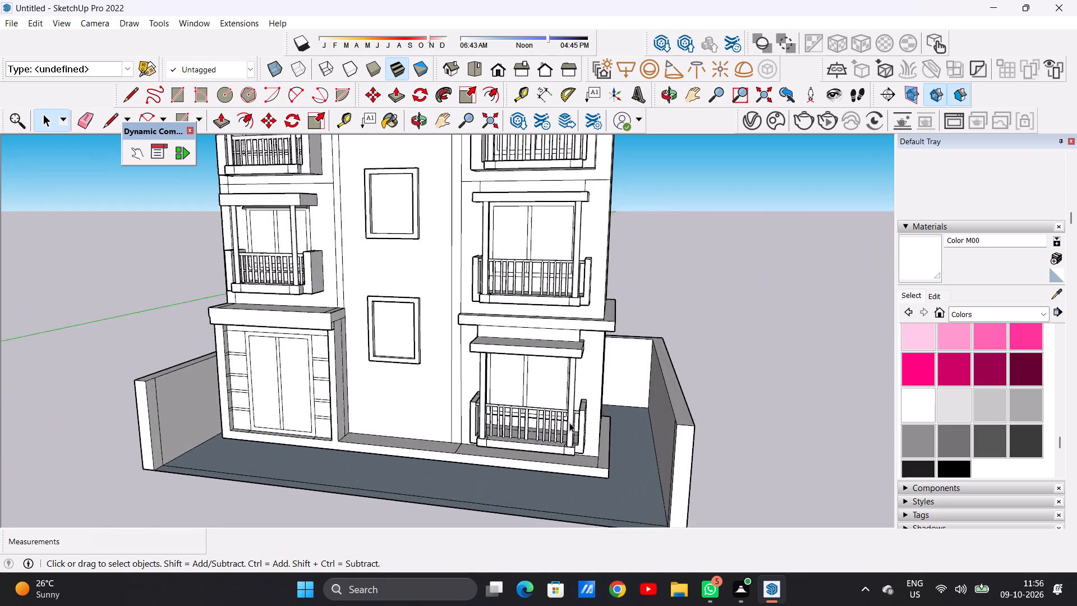
{"action": "scroll", "coordinate": [569, 423], "scroll_direction": "up", "scroll_amount": 16}
{"action": "middle_click_drag", "start_coordinate": [361, 410], "coordinate": [401, 410]}
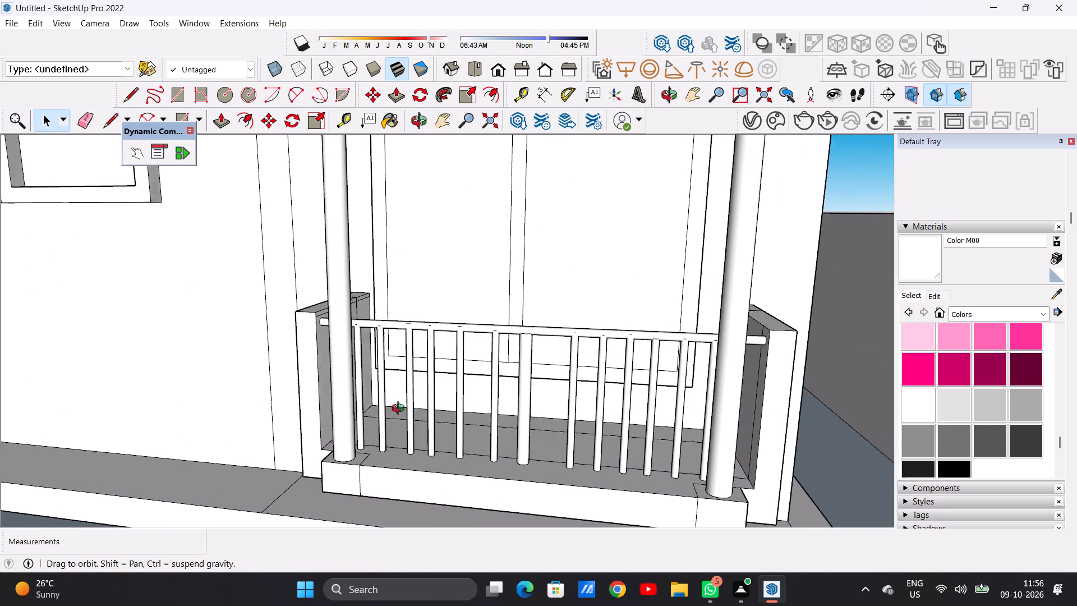
{"action": "middle_click_drag", "start_coordinate": [401, 410], "coordinate": [441, 396]}
{"action": "scroll", "coordinate": [458, 399], "scroll_direction": "up", "scroll_amount": 1}
{"action": "scroll", "coordinate": [466, 403], "scroll_direction": "down", "scroll_amount": 1}
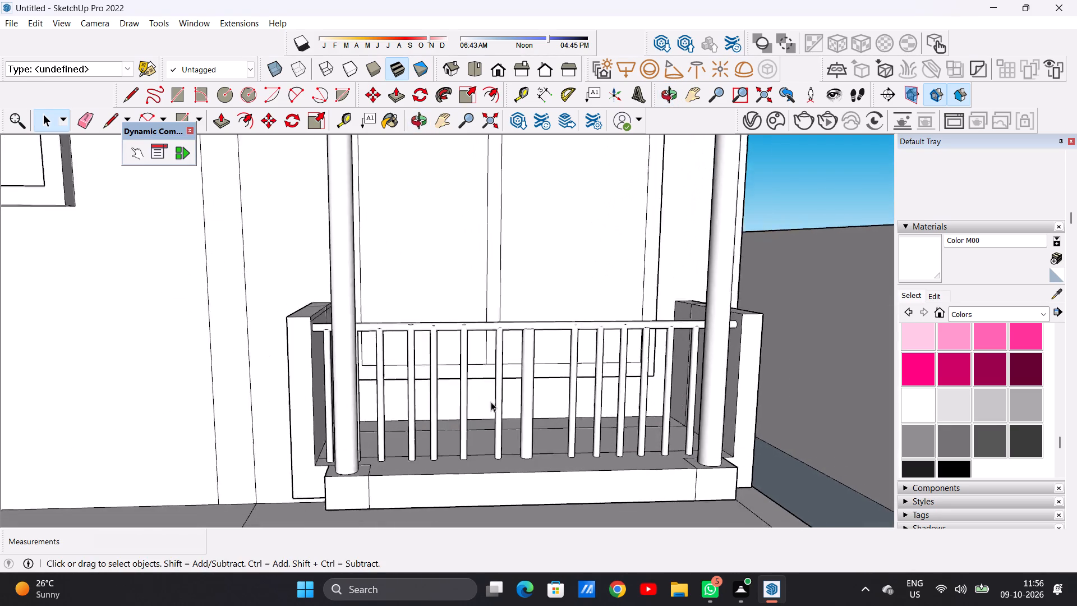
{"action": "scroll", "coordinate": [491, 402], "scroll_direction": "down", "scroll_amount": 20}
{"action": "scroll", "coordinate": [491, 402], "scroll_direction": "down", "scroll_amount": 3}
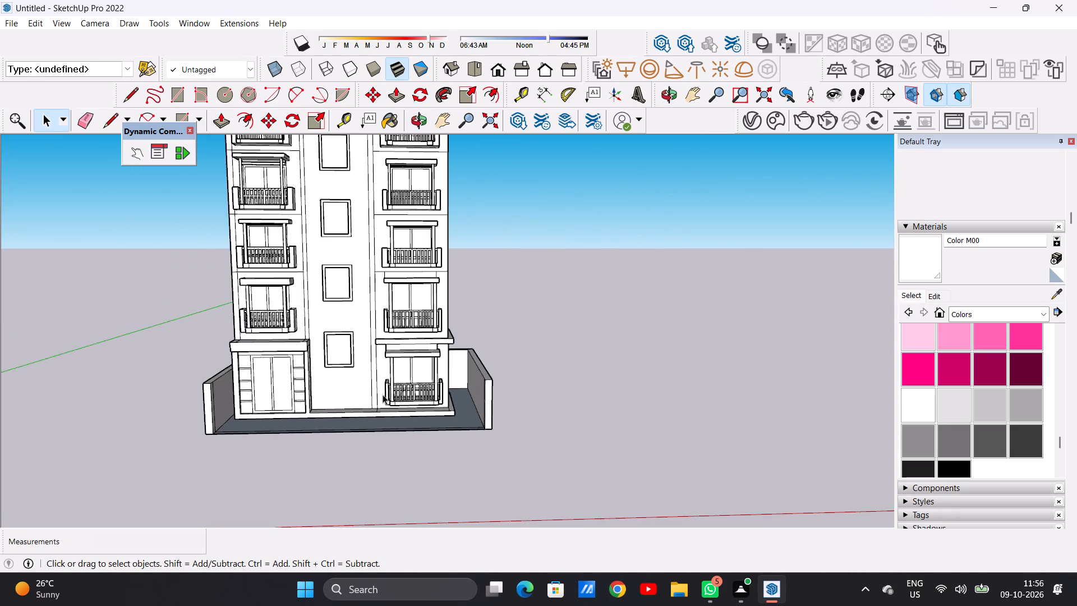
{"action": "middle_click_drag", "start_coordinate": [382, 399], "coordinate": [357, 501]}
{"action": "scroll", "coordinate": [456, 486], "scroll_direction": "down", "scroll_amount": 5}
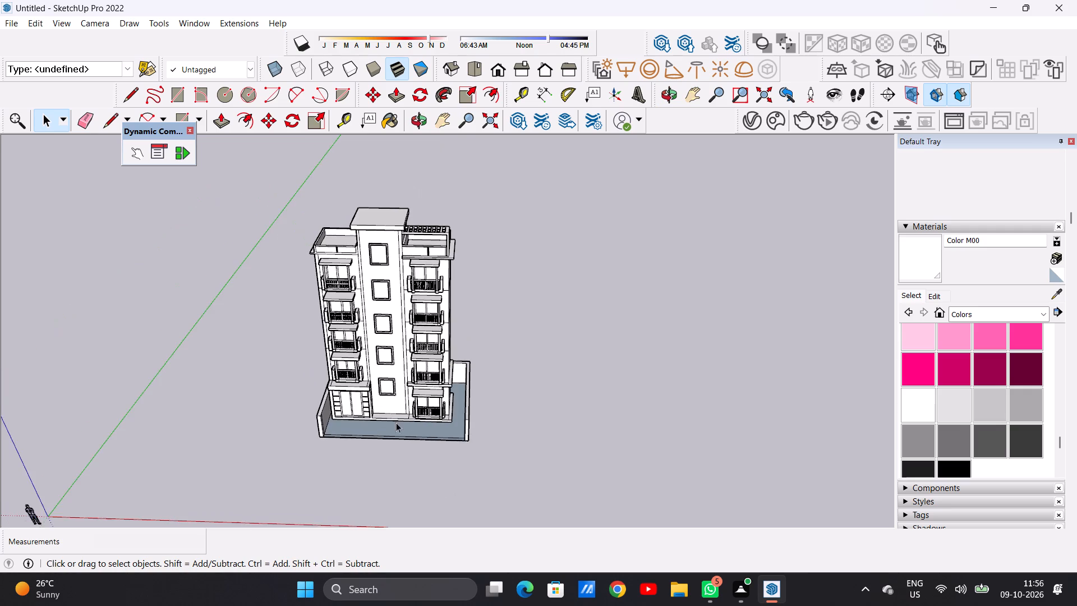
{"action": "scroll", "coordinate": [403, 268], "scroll_direction": "up", "scroll_amount": 7}
{"action": "scroll", "coordinate": [454, 304], "scroll_direction": "up", "scroll_amount": 9}
{"action": "middle_click_drag", "start_coordinate": [499, 311], "coordinate": [424, 295]}
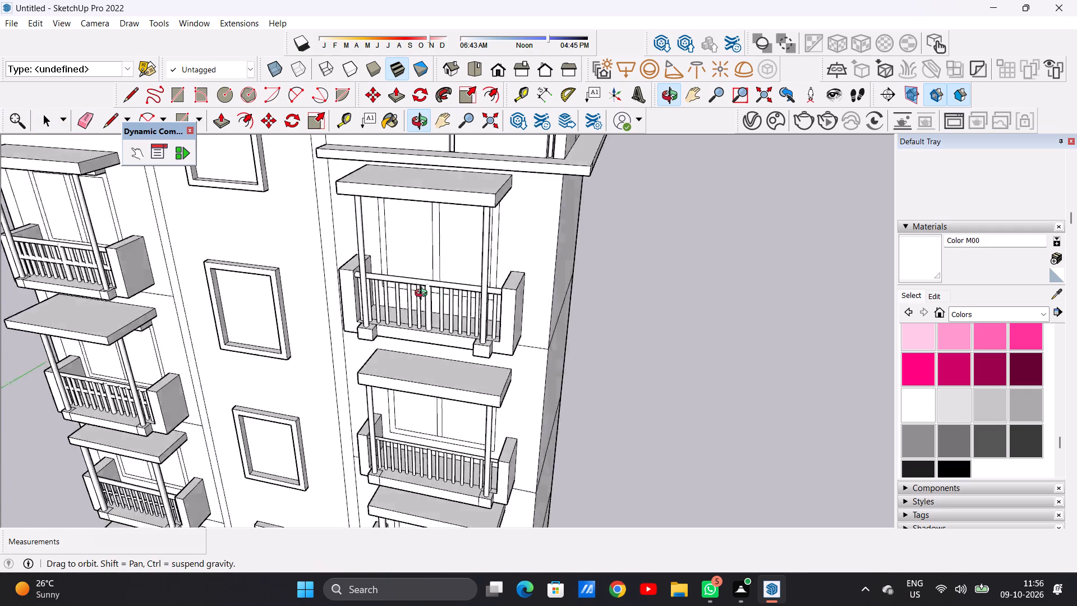
{"action": "middle_click_drag", "start_coordinate": [424, 295], "coordinate": [280, 265]}
{"action": "scroll", "coordinate": [418, 274], "scroll_direction": "up", "scroll_amount": 14}
{"action": "scroll", "coordinate": [432, 333], "scroll_direction": "down", "scroll_amount": 20}
{"action": "scroll", "coordinate": [432, 333], "scroll_direction": "down", "scroll_amount": 1}
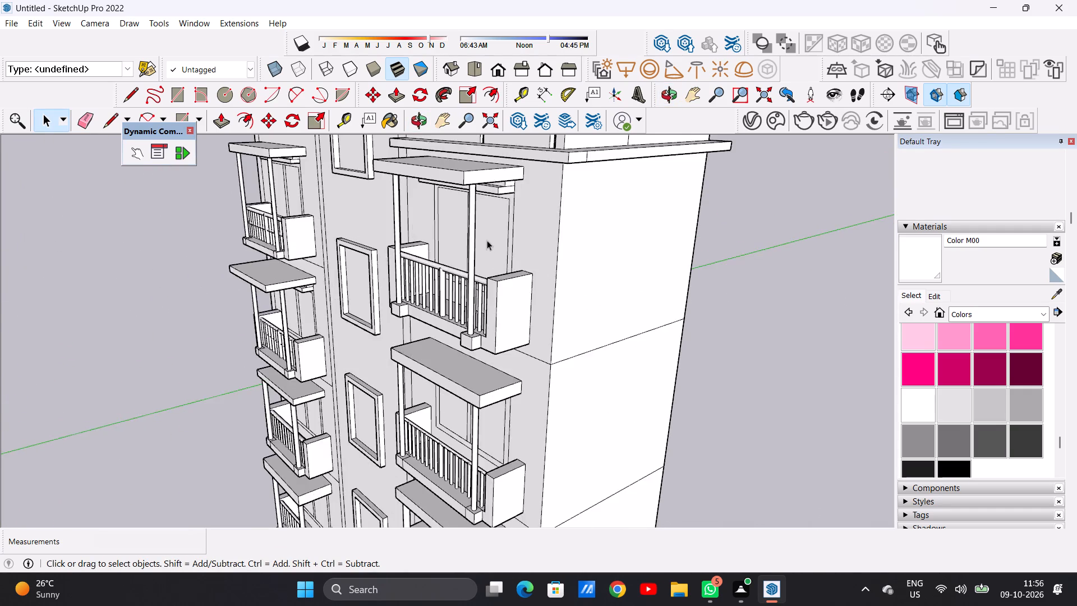
Examine the front facade's balconies, stair-tower windows and rooftop parapets from both sides and from the front.
{"action": "scroll", "coordinate": [487, 240], "scroll_direction": "down", "scroll_amount": 4}
{"action": "middle_click_drag", "start_coordinate": [425, 310], "coordinate": [673, 295]}
{"action": "scroll", "coordinate": [354, 286], "scroll_direction": "up", "scroll_amount": 6}
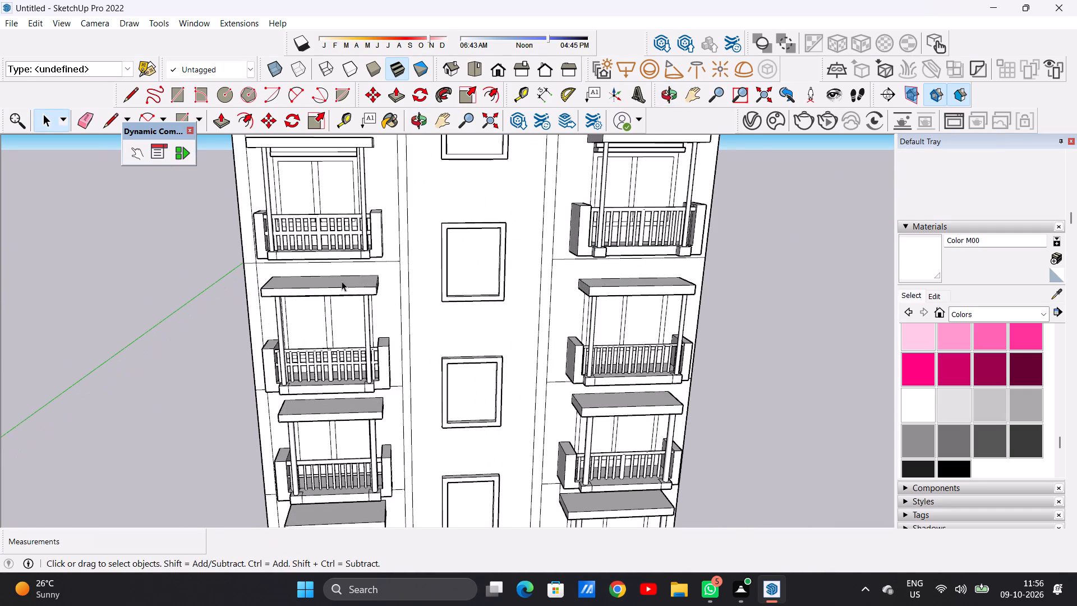
{"action": "middle_click_drag", "start_coordinate": [340, 281], "coordinate": [554, 295]}
{"action": "scroll", "coordinate": [337, 286], "scroll_direction": "down", "scroll_amount": 14}
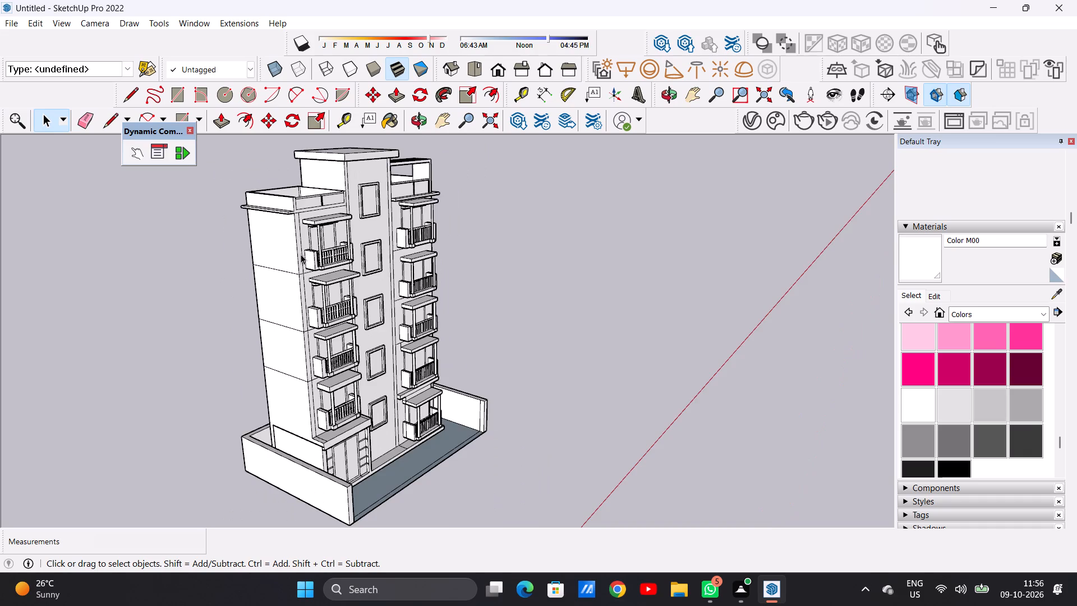
{"action": "scroll", "coordinate": [301, 254], "scroll_direction": "down", "scroll_amount": 3}
{"action": "middle_click_drag", "start_coordinate": [336, 302], "coordinate": [236, 293]}
{"action": "scroll", "coordinate": [321, 191], "scroll_direction": "up", "scroll_amount": 4}
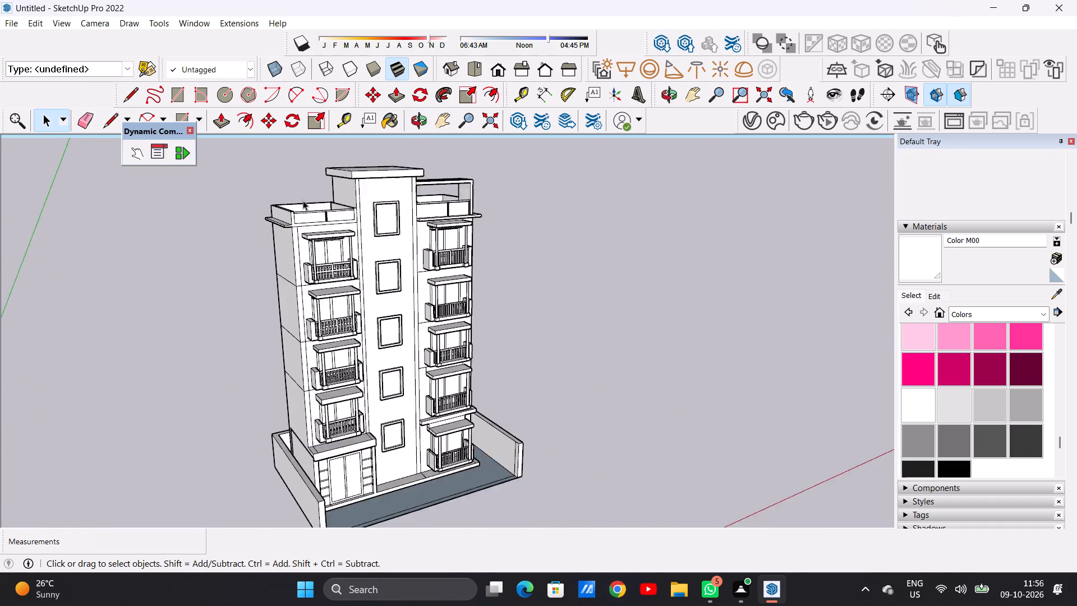
{"action": "scroll", "coordinate": [303, 200], "scroll_direction": "up", "scroll_amount": 17}
{"action": "scroll", "coordinate": [326, 280], "scroll_direction": "down", "scroll_amount": 6}
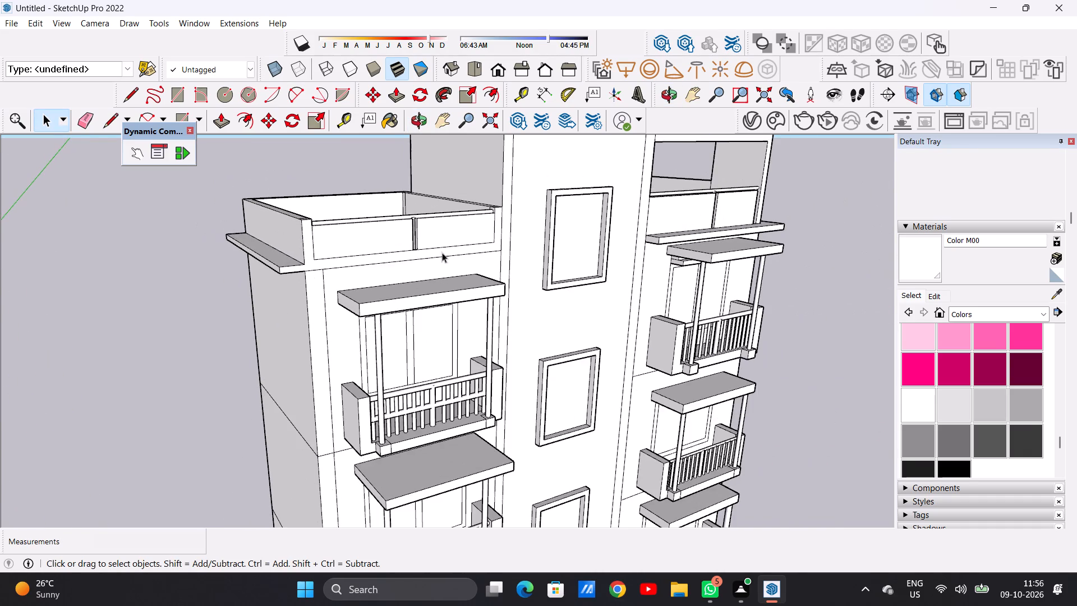
{"action": "middle_click_drag", "start_coordinate": [462, 259], "coordinate": [361, 251]}
{"action": "scroll", "coordinate": [365, 259], "scroll_direction": "down", "scroll_amount": 2}
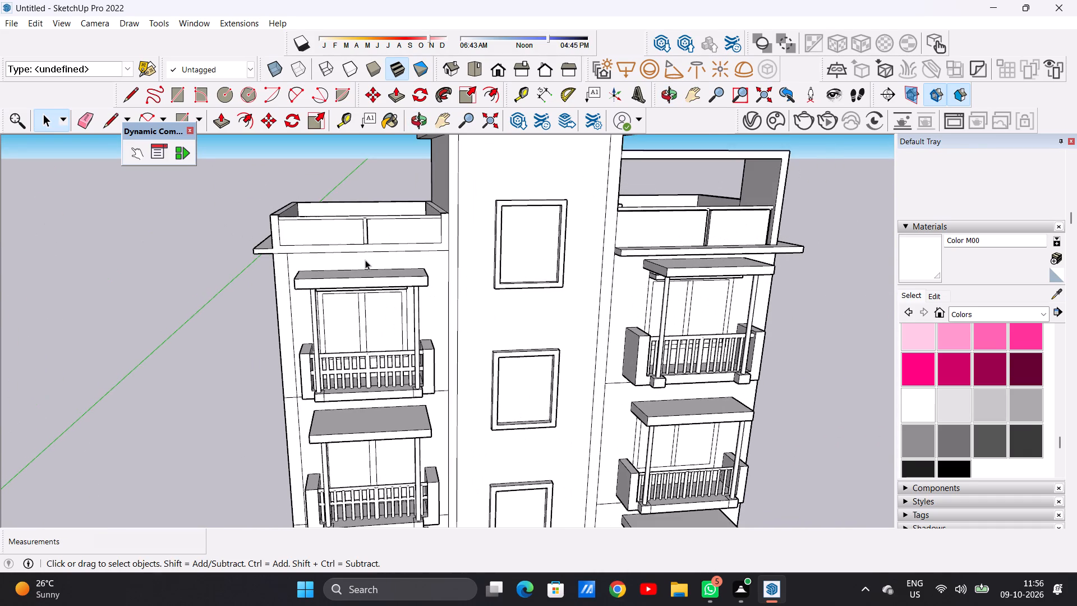
{"action": "scroll", "coordinate": [387, 258], "scroll_direction": "down", "scroll_amount": 5}
{"action": "scroll", "coordinate": [453, 241], "scroll_direction": "down", "scroll_amount": 4}
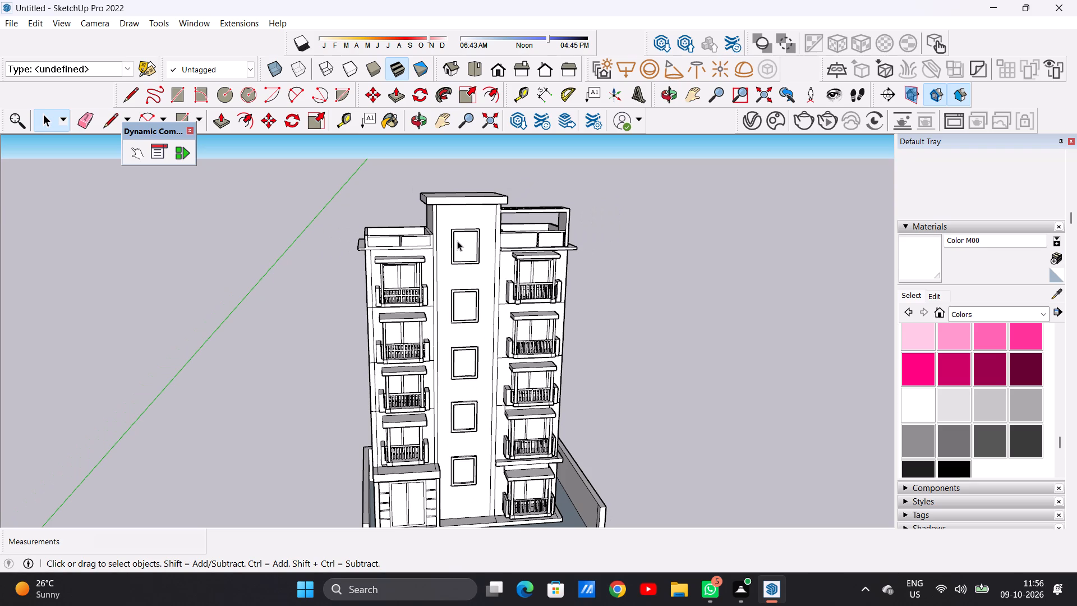
Examine the whole building from the front, including the entrance, ground plot and boundary wall.
{"action": "scroll", "coordinate": [462, 235], "scroll_direction": "up", "scroll_amount": 2}
{"action": "scroll", "coordinate": [462, 250], "scroll_direction": "down", "scroll_amount": 9}
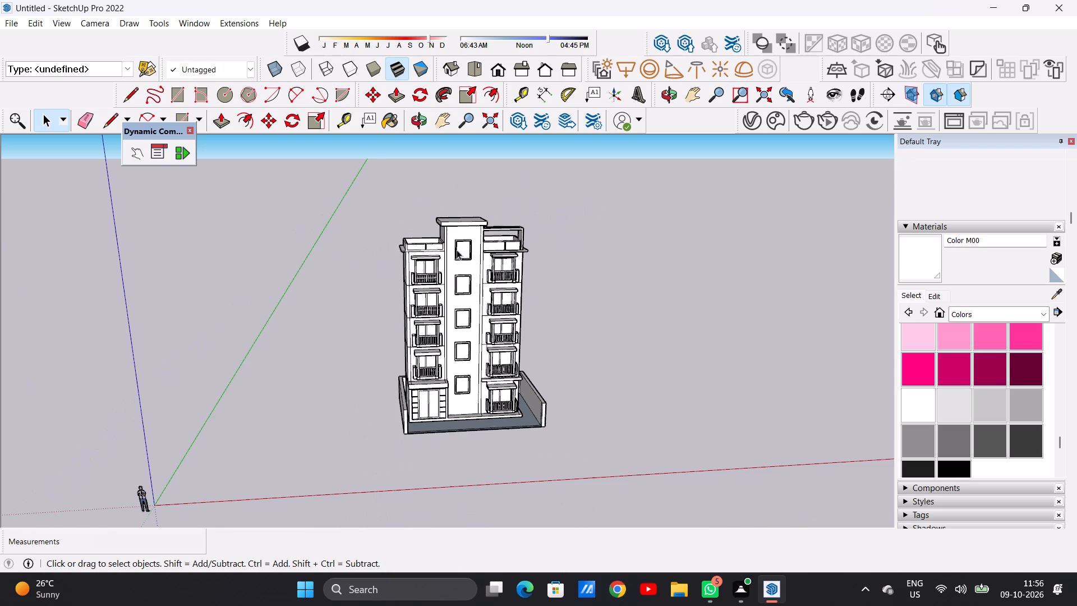
{"action": "scroll", "coordinate": [457, 250], "scroll_direction": "down", "scroll_amount": 2}
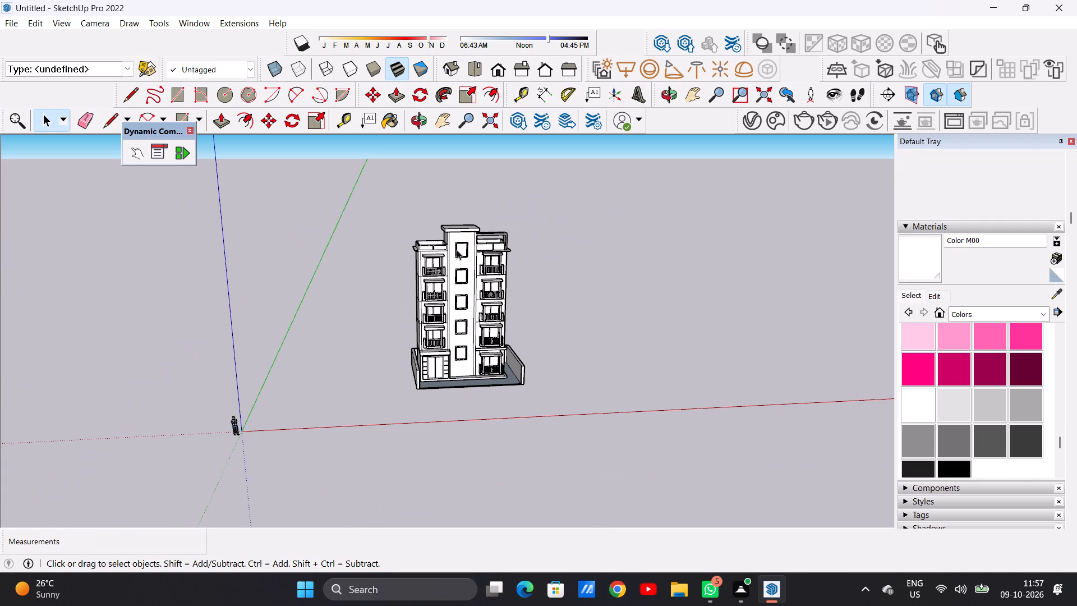
{"action": "scroll", "coordinate": [457, 250], "scroll_direction": "down", "scroll_amount": 4}
{"action": "middle_click_drag", "start_coordinate": [475, 264], "coordinate": [465, 267]}
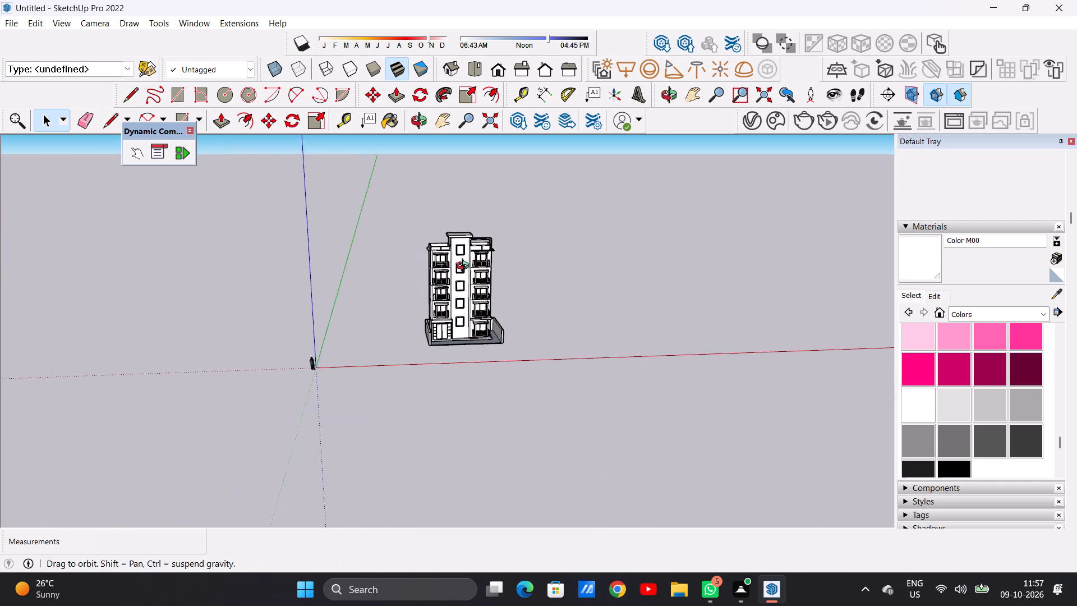
{"action": "middle_click_drag", "start_coordinate": [465, 267], "coordinate": [463, 307]}
{"action": "scroll", "coordinate": [495, 319], "scroll_direction": "up", "scroll_amount": 15}
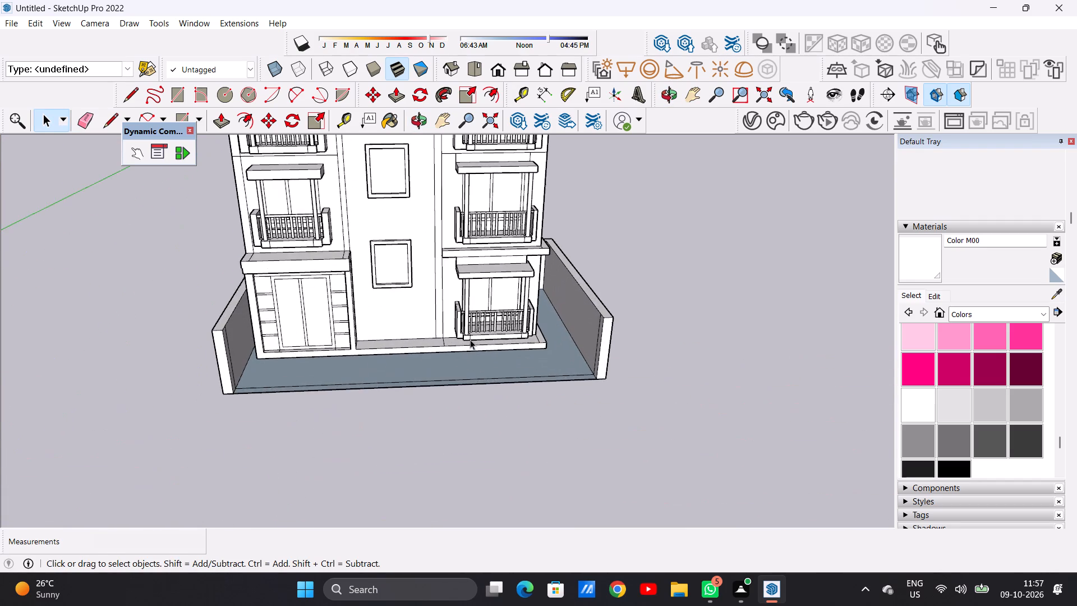
{"action": "middle_click_drag", "start_coordinate": [421, 350], "coordinate": [415, 309]}
{"action": "scroll", "coordinate": [412, 336], "scroll_direction": "down", "scroll_amount": 8}
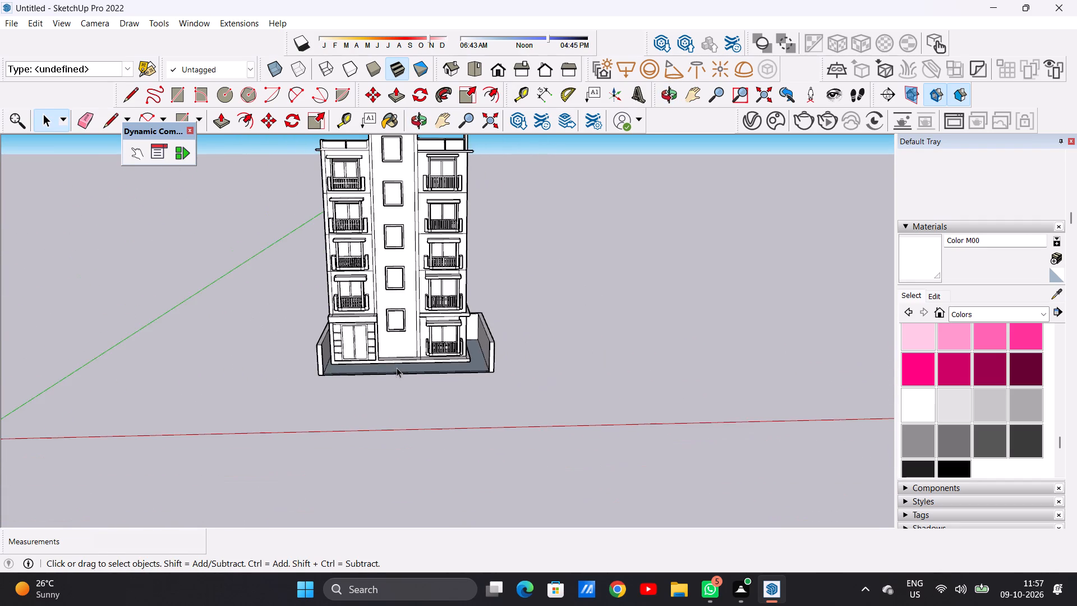
{"action": "scroll", "coordinate": [397, 368], "scroll_direction": "down", "scroll_amount": 2}
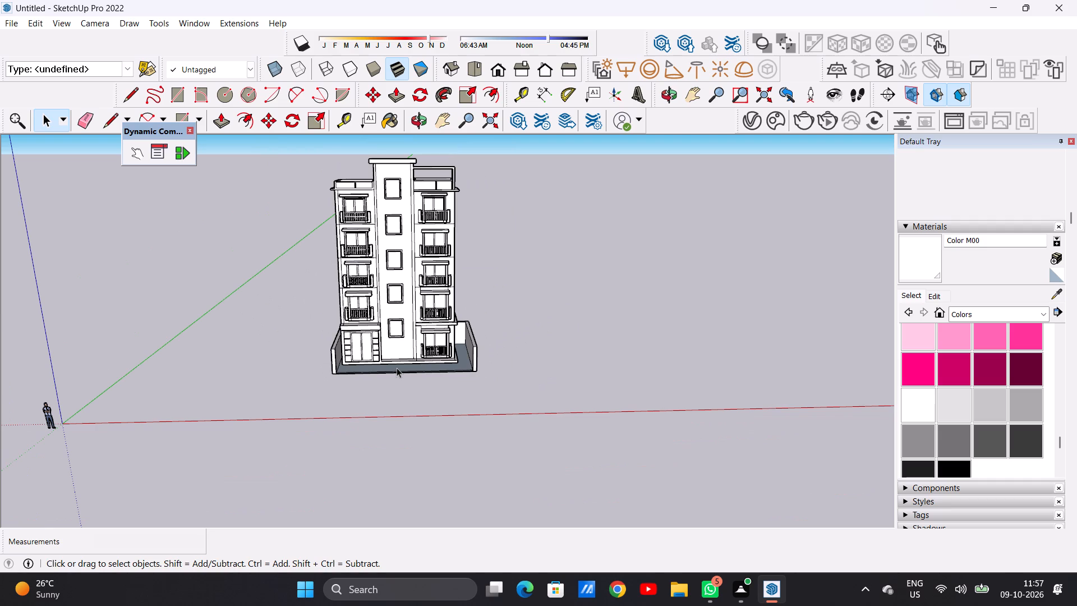
Examine the front elevation from low and high angles, ending at the top-floor balcony below the pergola.
{"action": "middle_click_drag", "start_coordinate": [411, 353], "coordinate": [421, 306]}
{"action": "scroll", "coordinate": [379, 328], "scroll_direction": "up", "scroll_amount": 7}
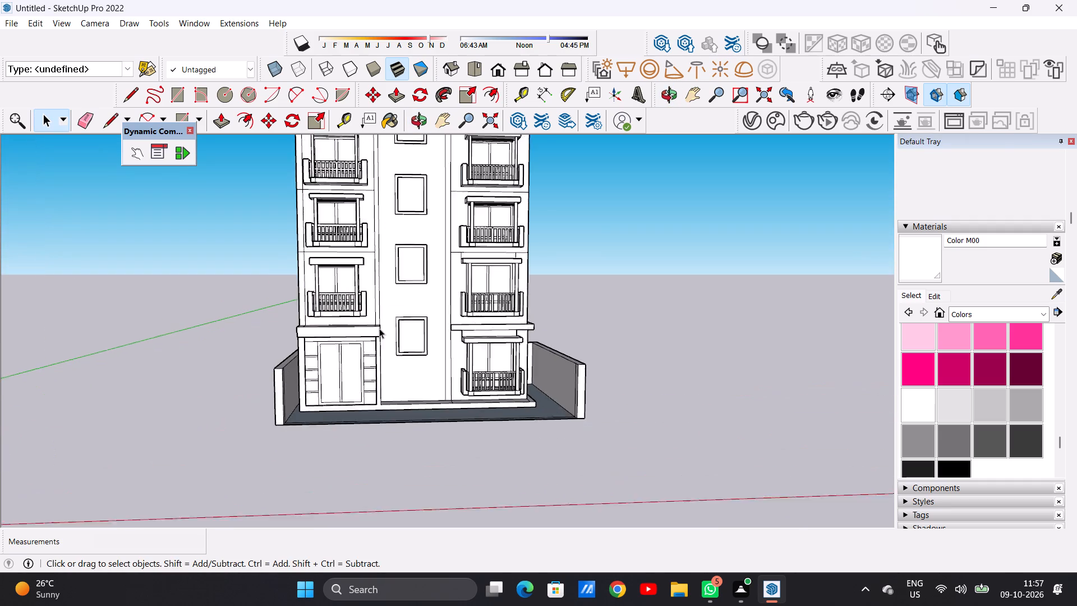
{"action": "scroll", "coordinate": [379, 328], "scroll_direction": "up", "scroll_amount": 1}
{"action": "middle_click_drag", "start_coordinate": [371, 371], "coordinate": [341, 435]}
{"action": "scroll", "coordinate": [364, 412], "scroll_direction": "down", "scroll_amount": 10}
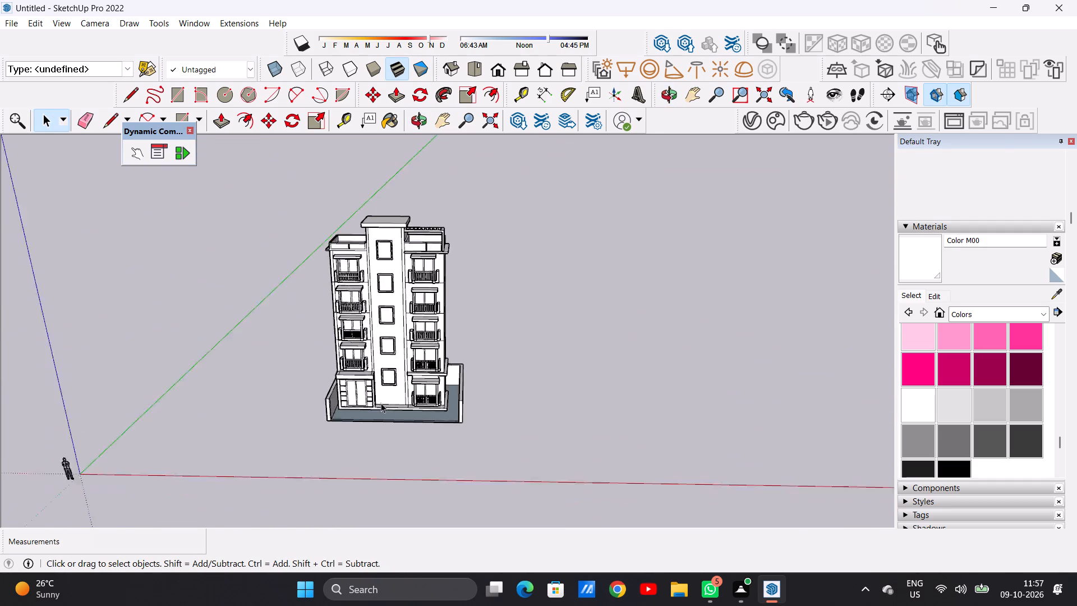
{"action": "scroll", "coordinate": [381, 403], "scroll_direction": "down", "scroll_amount": 2}
{"action": "scroll", "coordinate": [379, 310], "scroll_direction": "up", "scroll_amount": 15}
{"action": "middle_click_drag", "start_coordinate": [467, 327], "coordinate": [468, 251]}
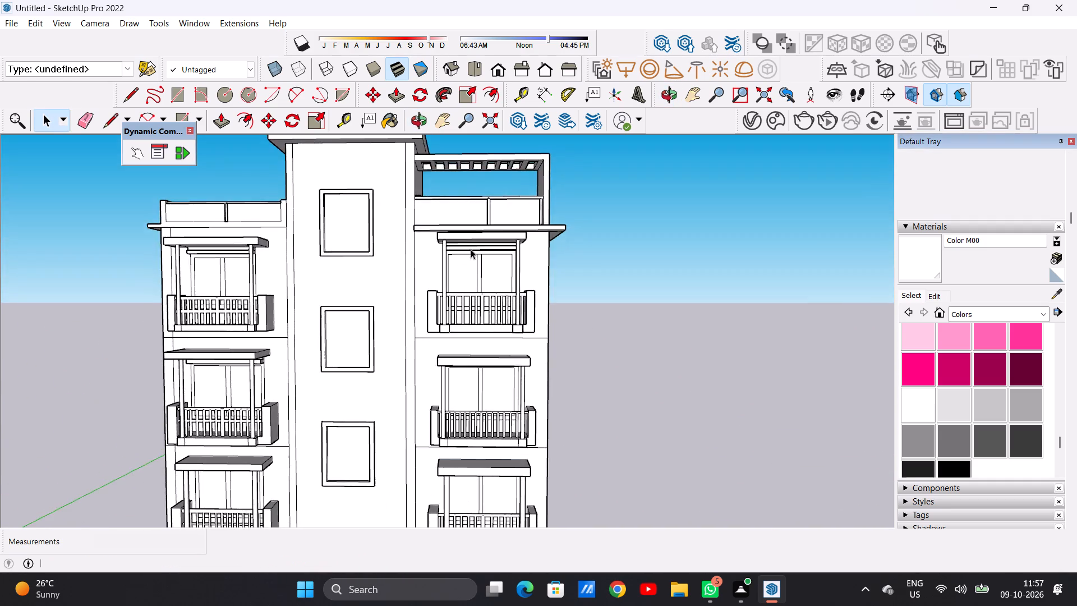
{"action": "scroll", "coordinate": [503, 301], "scroll_direction": "up", "scroll_amount": 7}
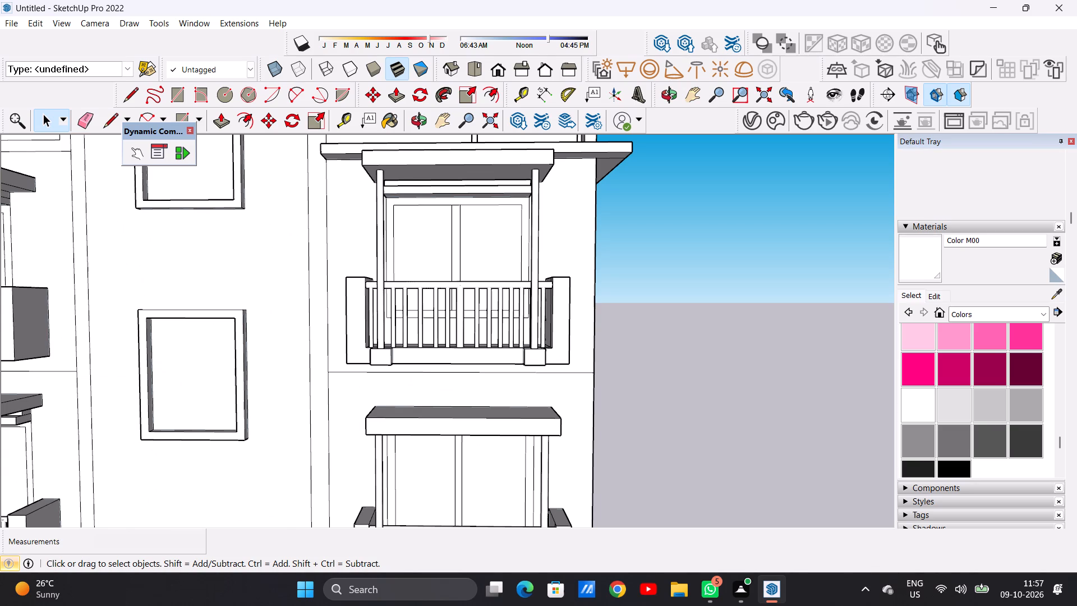
{"action": "scroll", "coordinate": [413, 411], "scroll_direction": "down", "scroll_amount": 4}
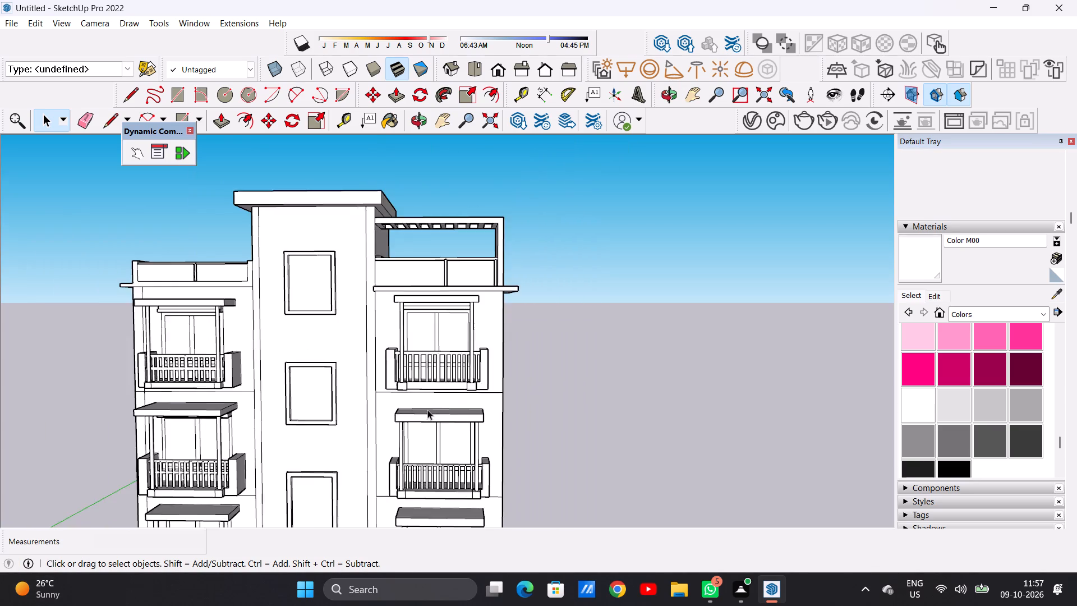
{"action": "scroll", "coordinate": [427, 410], "scroll_direction": "down", "scroll_amount": 7}
{"action": "scroll", "coordinate": [476, 348], "scroll_direction": "up", "scroll_amount": 10}
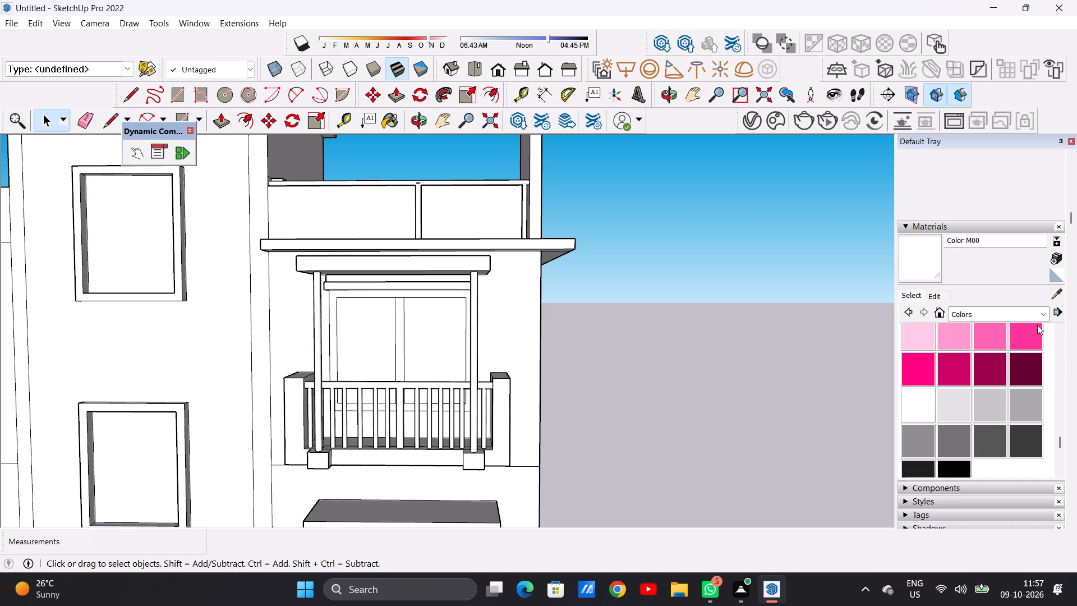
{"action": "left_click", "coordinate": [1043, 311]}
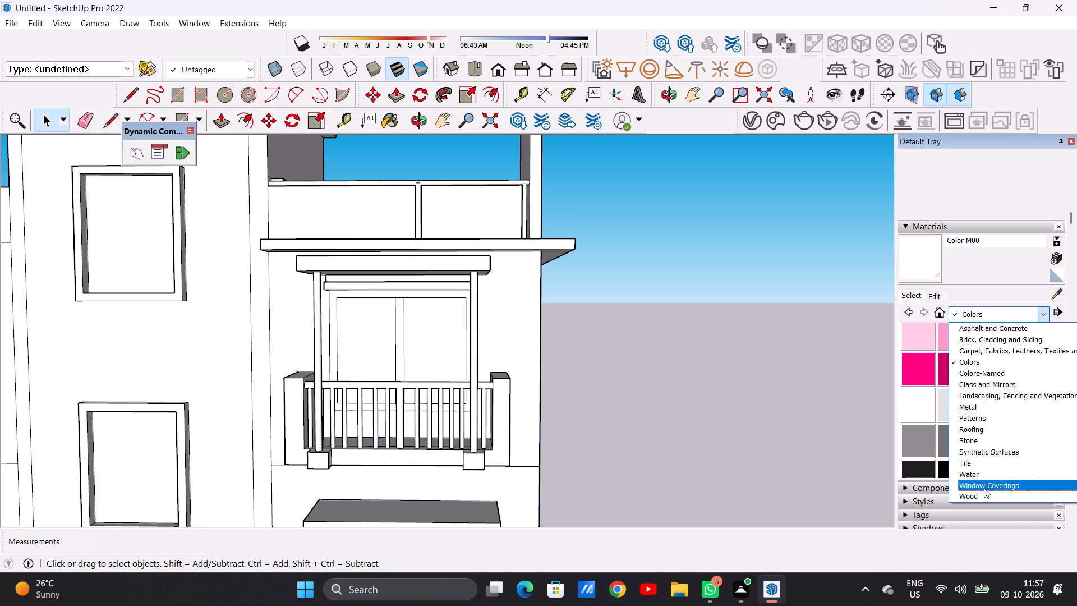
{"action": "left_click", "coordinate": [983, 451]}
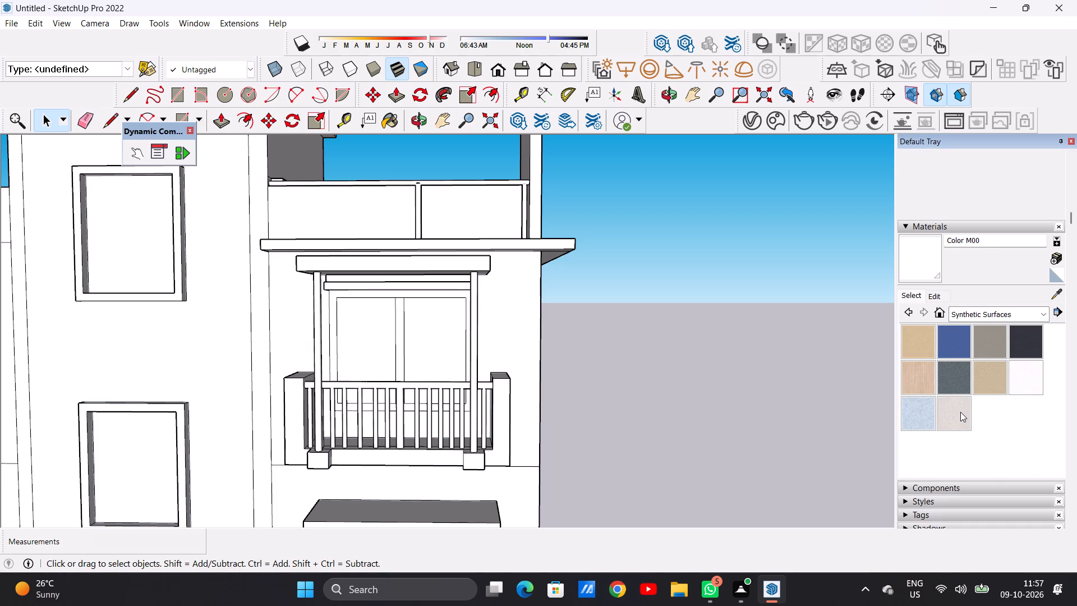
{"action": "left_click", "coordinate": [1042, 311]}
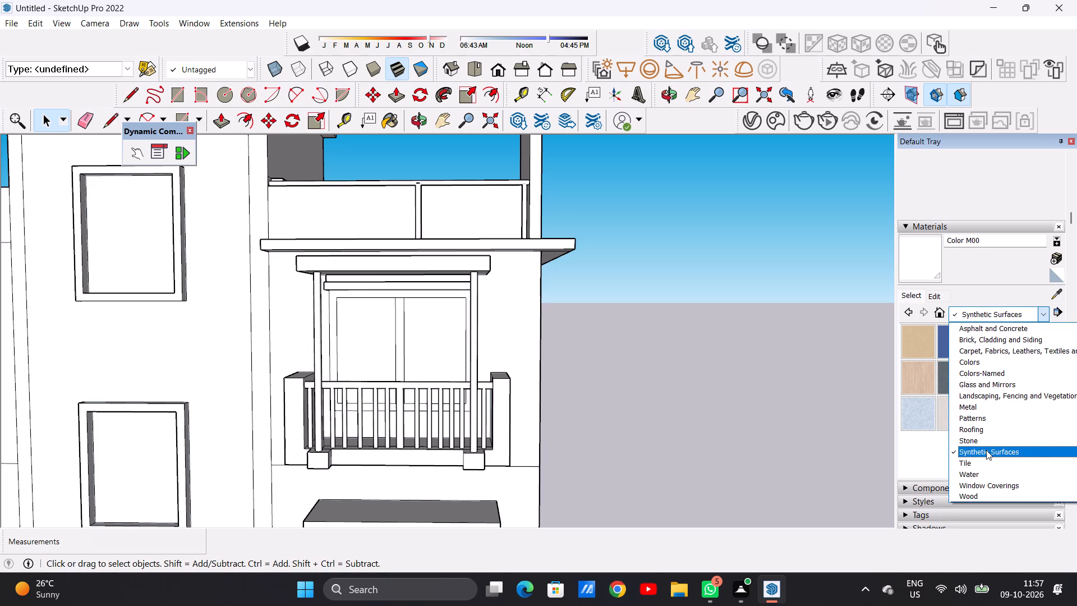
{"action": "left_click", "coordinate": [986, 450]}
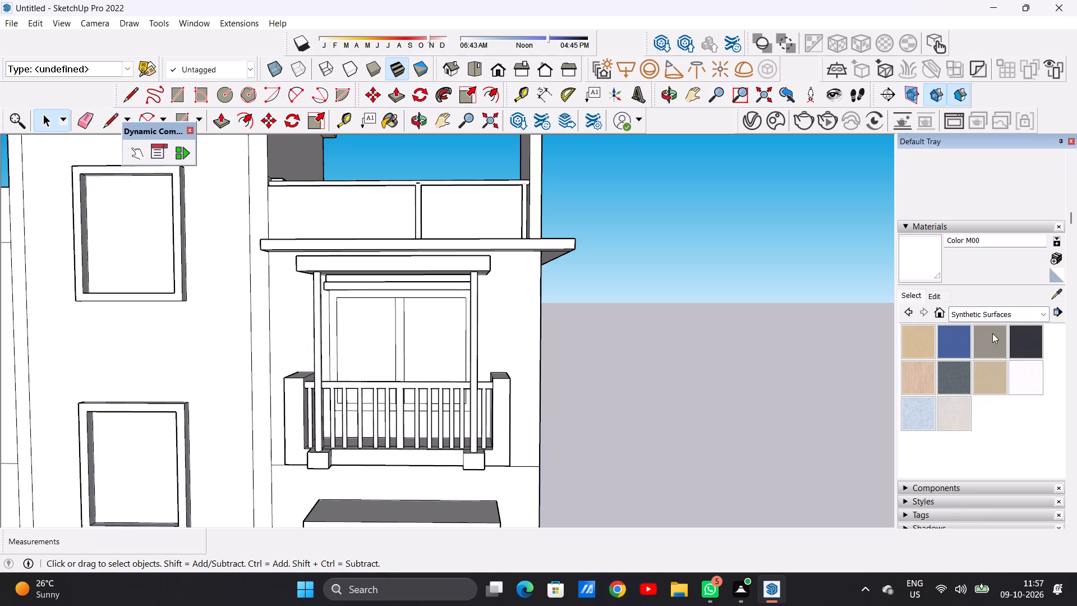
Paint both door panes behind the top-floor balcony below the pergola with Translucent Glass Blue from the Glass and Mirrors materials.
{"action": "left_click", "coordinate": [1041, 314]}
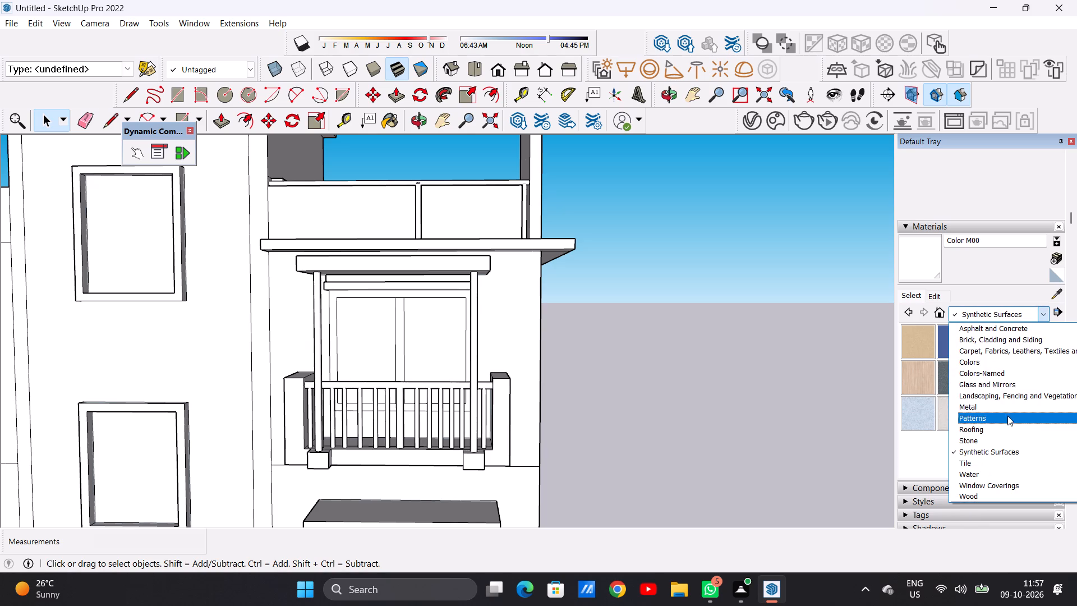
{"action": "left_click", "coordinate": [998, 380]}
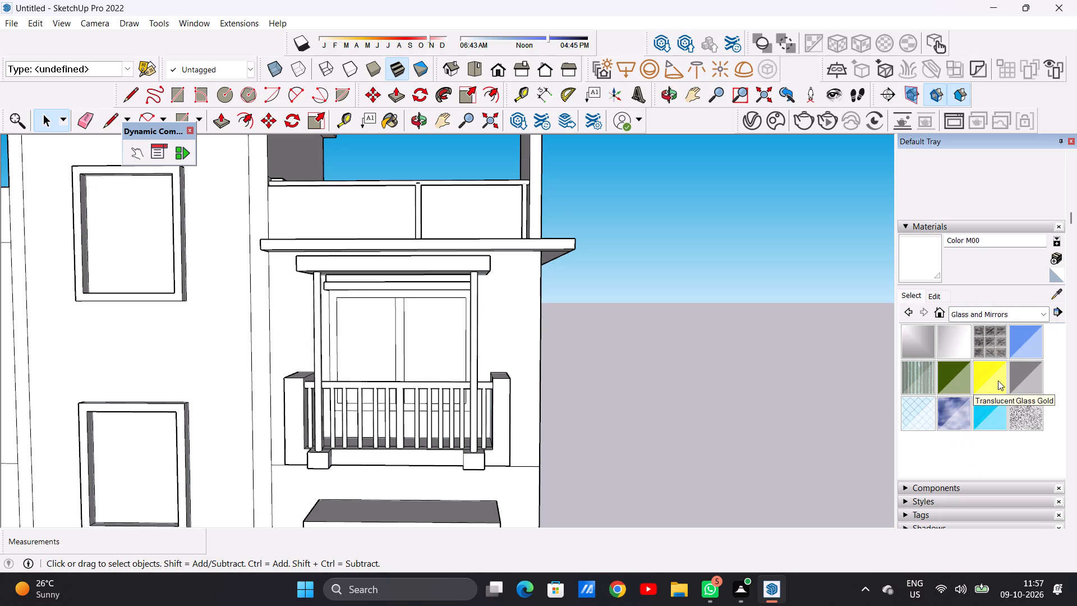
{"action": "left_click", "coordinate": [1020, 339]}
{"action": "scroll", "coordinate": [840, 406], "scroll_direction": "down", "scroll_amount": 9}
{"action": "scroll", "coordinate": [632, 408], "scroll_direction": "up", "scroll_amount": 2}
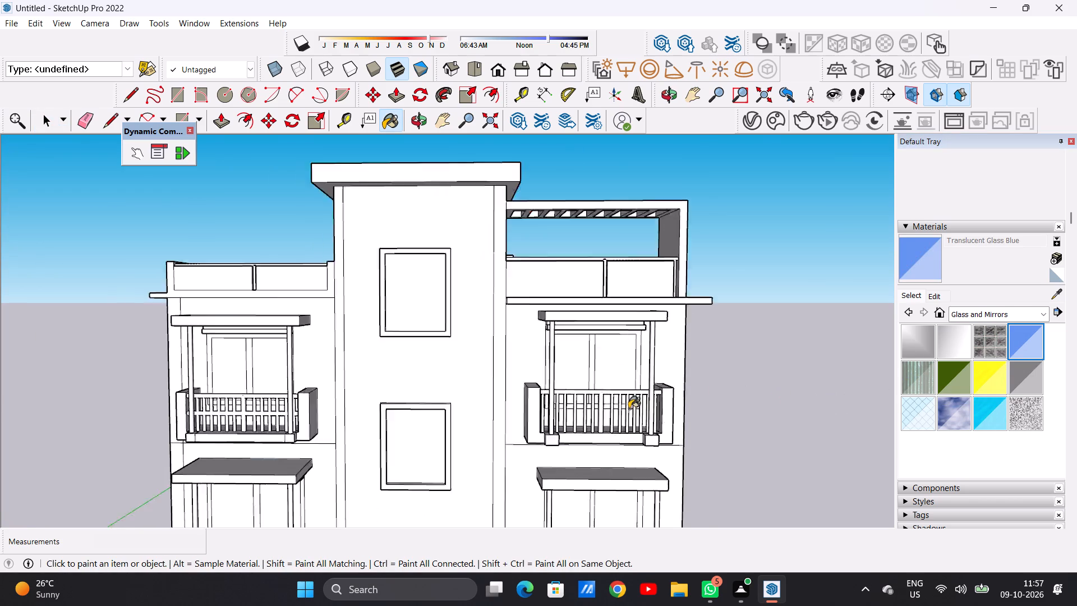
{"action": "scroll", "coordinate": [629, 408], "scroll_direction": "up", "scroll_amount": 9}
{"action": "left_click", "coordinate": [610, 346]}
{"action": "left_click", "coordinate": [519, 341]}
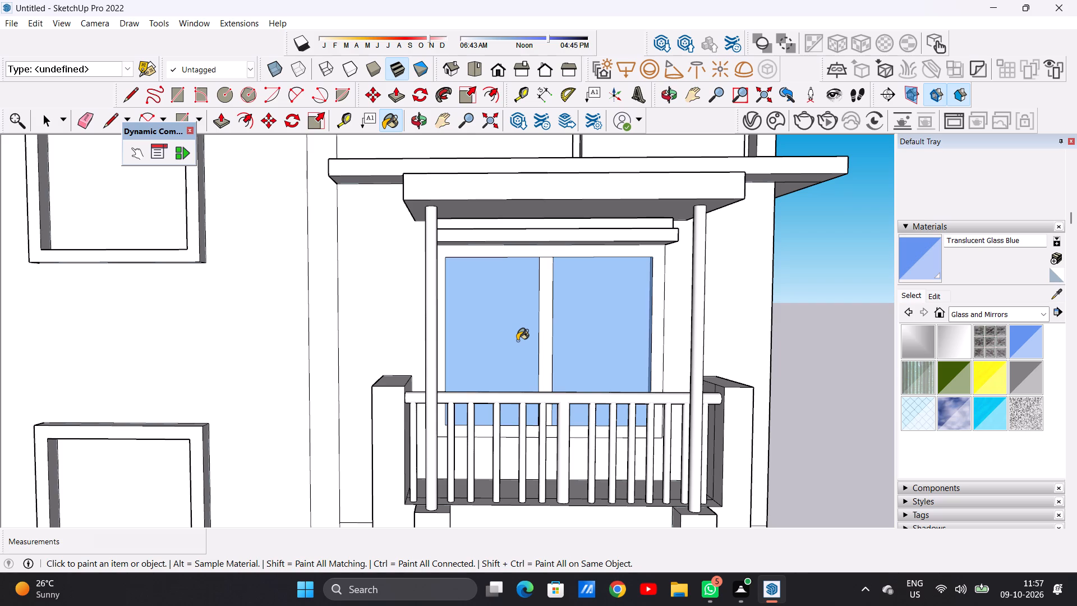
Paint both door panes of the second balcony from the top on the pergola side with Translucent Glass Blue.
{"action": "scroll", "coordinate": [517, 341], "scroll_direction": "down", "scroll_amount": 12}
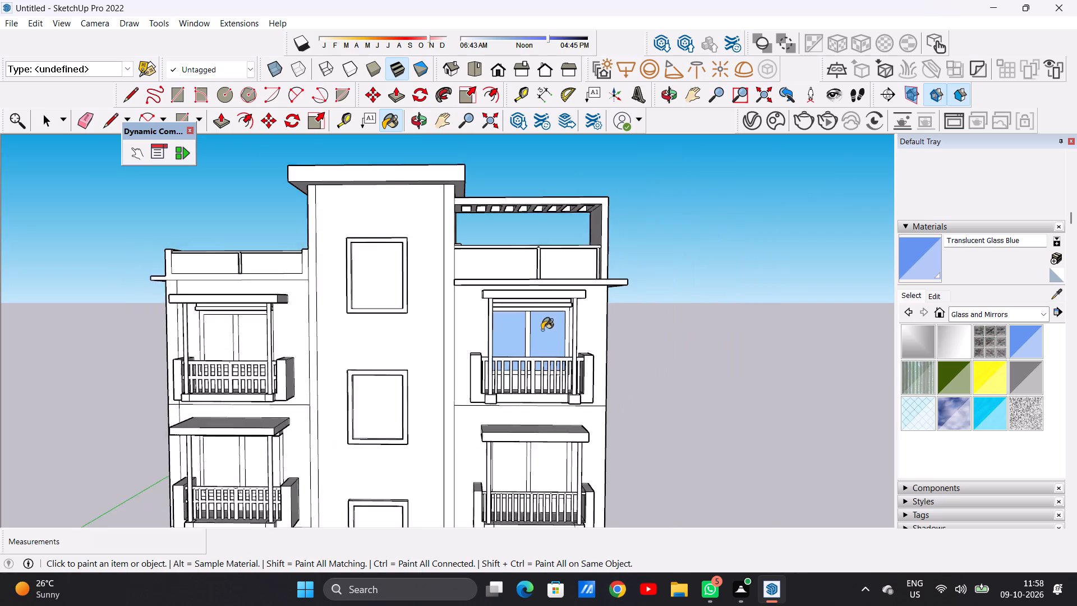
{"action": "scroll", "coordinate": [542, 330], "scroll_direction": "down", "scroll_amount": 11}
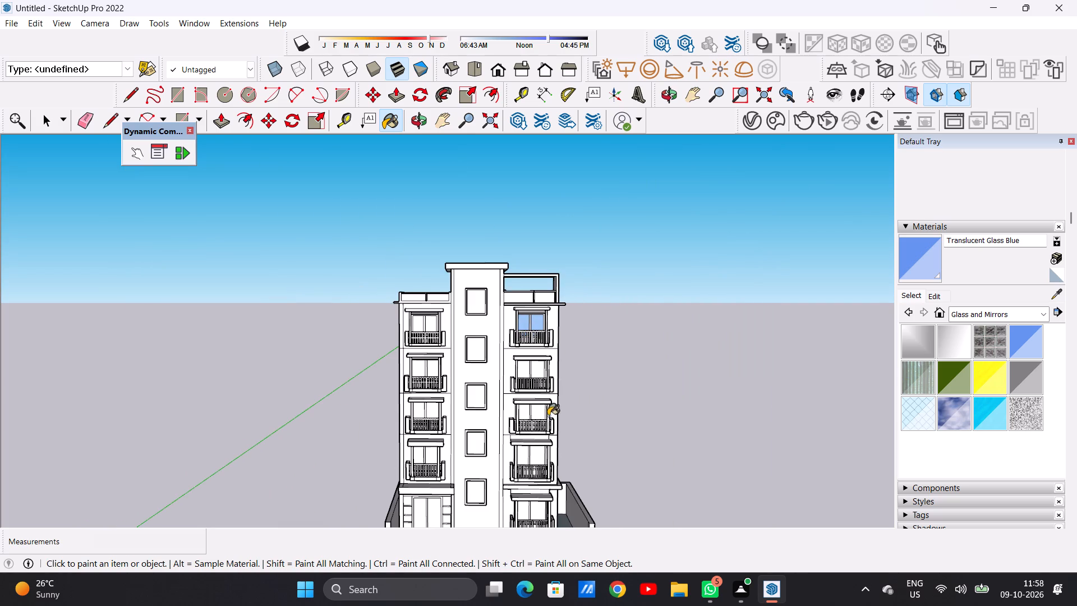
{"action": "scroll", "coordinate": [548, 416], "scroll_direction": "up", "scroll_amount": 12}
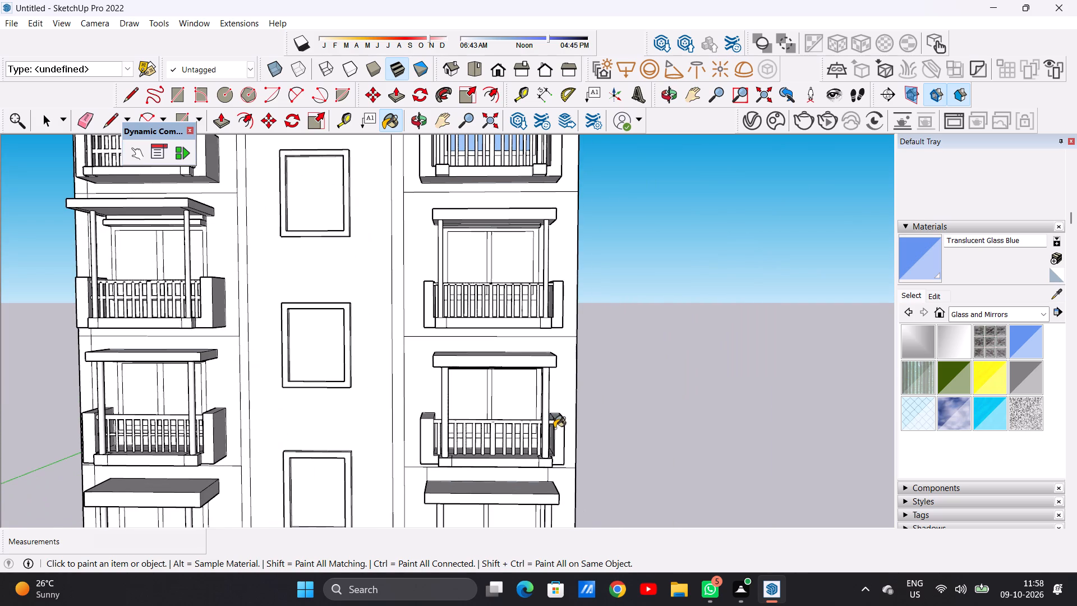
{"action": "scroll", "coordinate": [479, 238], "scroll_direction": "up", "scroll_amount": 13}
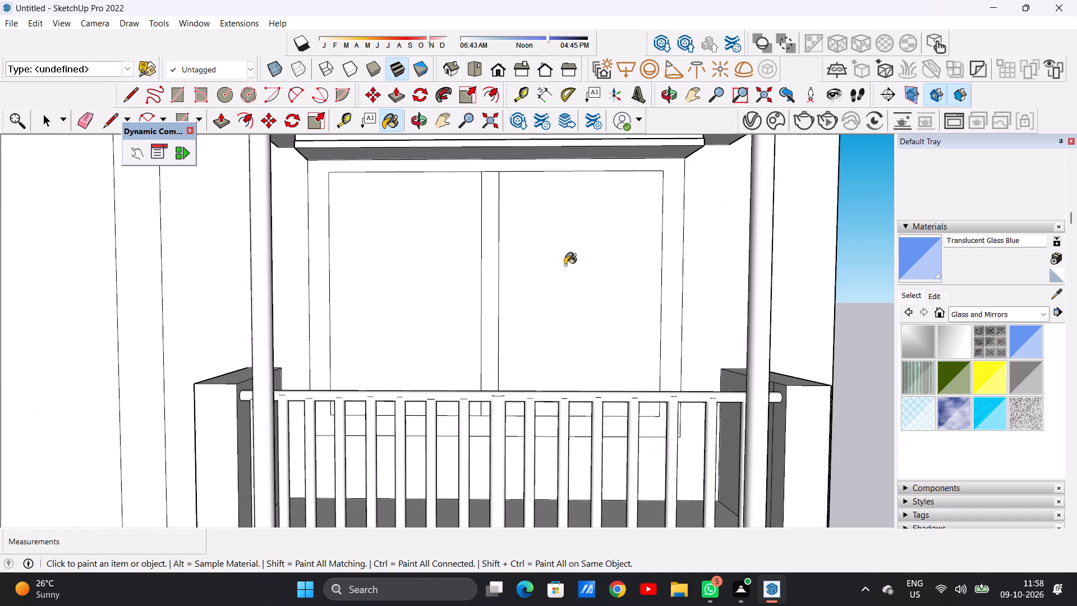
{"action": "left_click", "coordinate": [565, 265]}
{"action": "left_click", "coordinate": [436, 278]}
Paint both door panes of the third balcony from the top on the pergola side with Translucent Glass Blue.
{"action": "scroll", "coordinate": [569, 294], "scroll_direction": "down", "scroll_amount": 8}
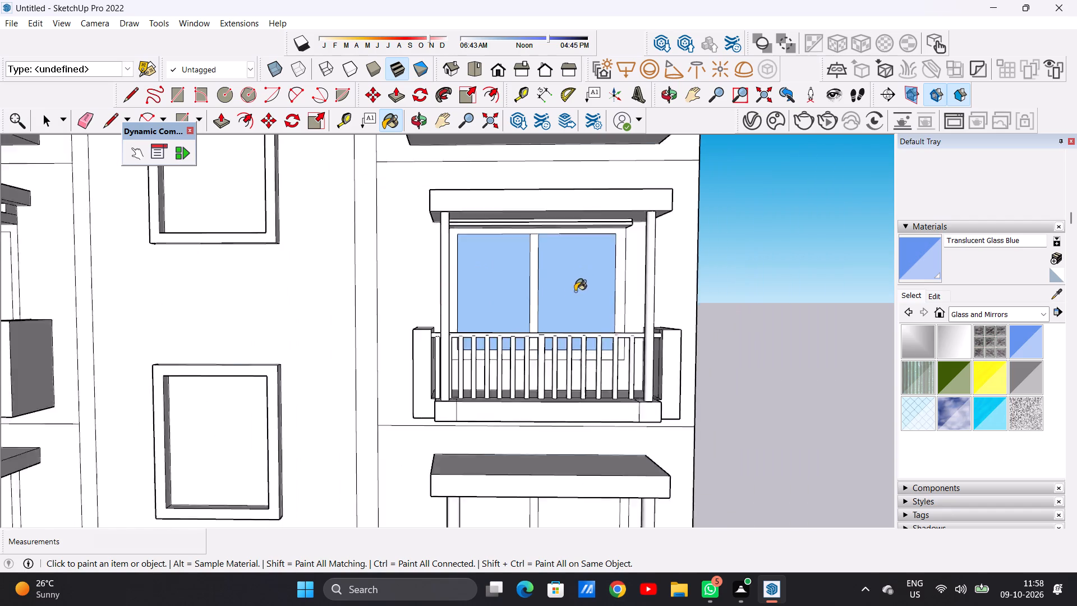
{"action": "scroll", "coordinate": [575, 291], "scroll_direction": "down", "scroll_amount": 2}
{"action": "scroll", "coordinate": [517, 288], "scroll_direction": "down", "scroll_amount": 13}
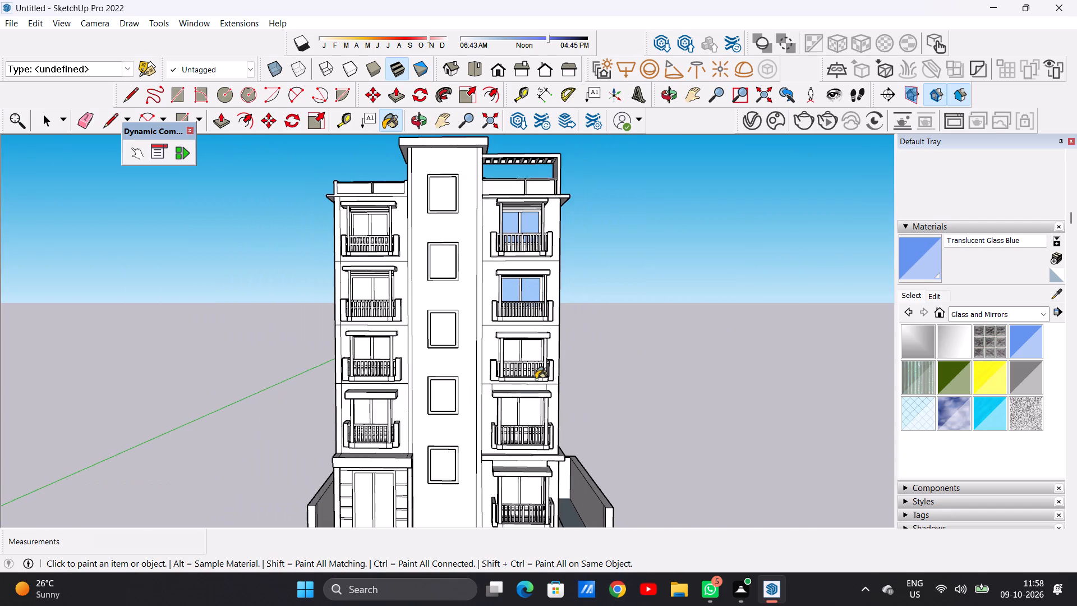
{"action": "scroll", "coordinate": [536, 379], "scroll_direction": "up", "scroll_amount": 13}
{"action": "scroll", "coordinate": [519, 332], "scroll_direction": "up", "scroll_amount": 6}
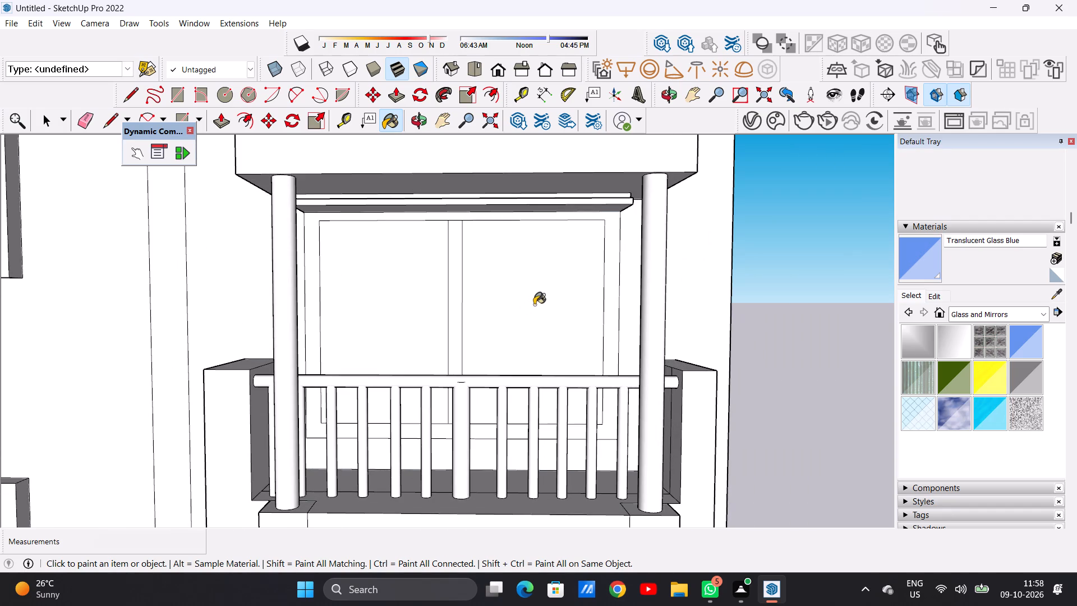
{"action": "left_click", "coordinate": [536, 304]}
{"action": "left_click", "coordinate": [428, 289]}
Paint both door panes of the fourth balcony from the top on the pergola side with Translucent Glass Blue.
{"action": "scroll", "coordinate": [530, 325], "scroll_direction": "down", "scroll_amount": 4}
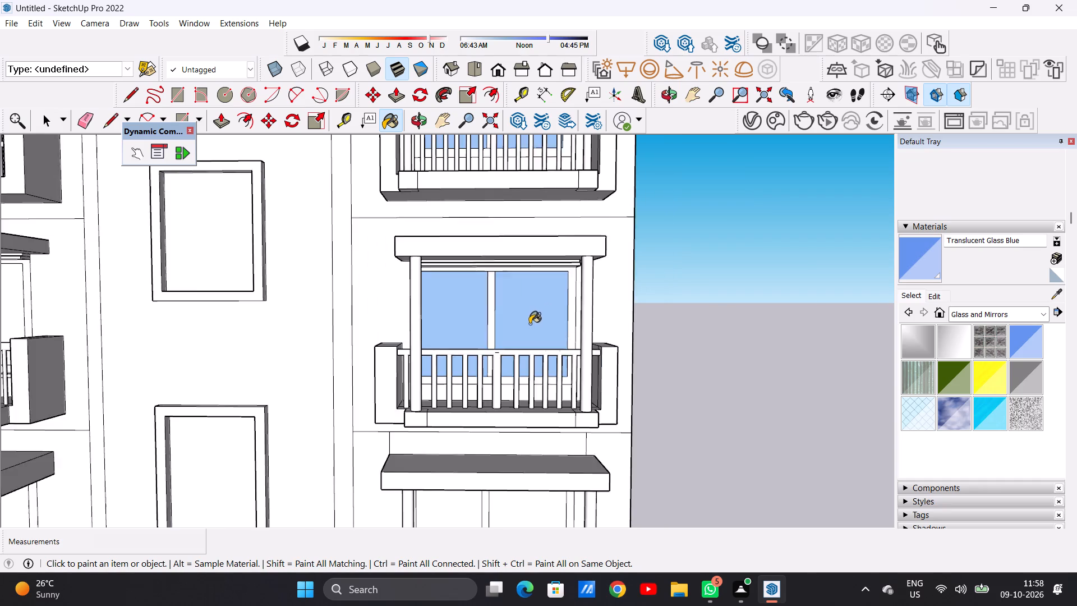
{"action": "scroll", "coordinate": [530, 324], "scroll_direction": "down", "scroll_amount": 20}
{"action": "scroll", "coordinate": [530, 324], "scroll_direction": "down", "scroll_amount": 1}
{"action": "scroll", "coordinate": [498, 373], "scroll_direction": "up", "scroll_amount": 3}
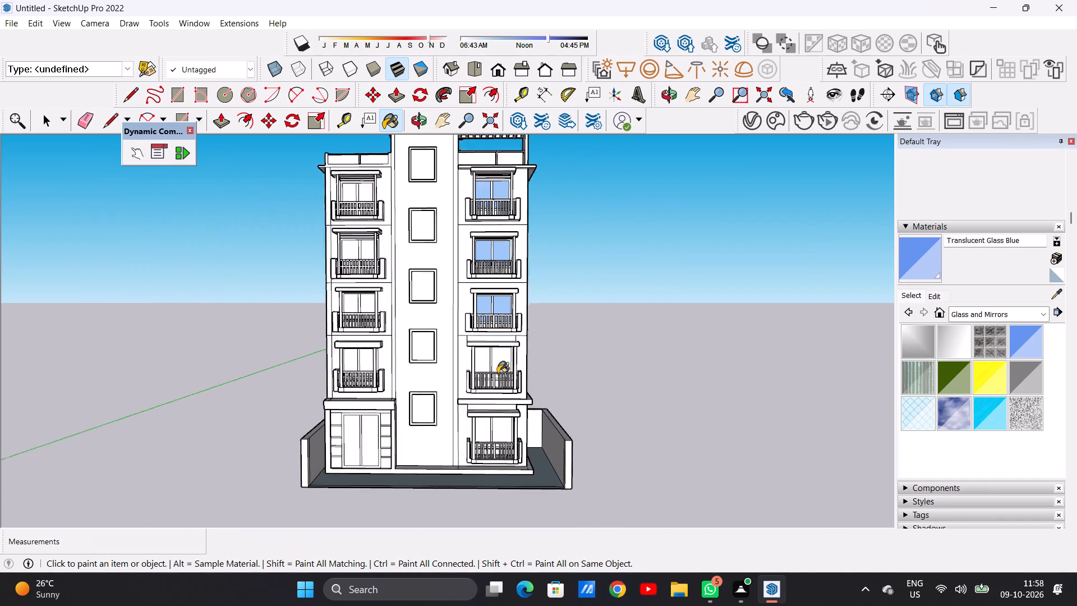
{"action": "scroll", "coordinate": [498, 374], "scroll_direction": "up", "scroll_amount": 17}
{"action": "left_click", "coordinate": [514, 304]}
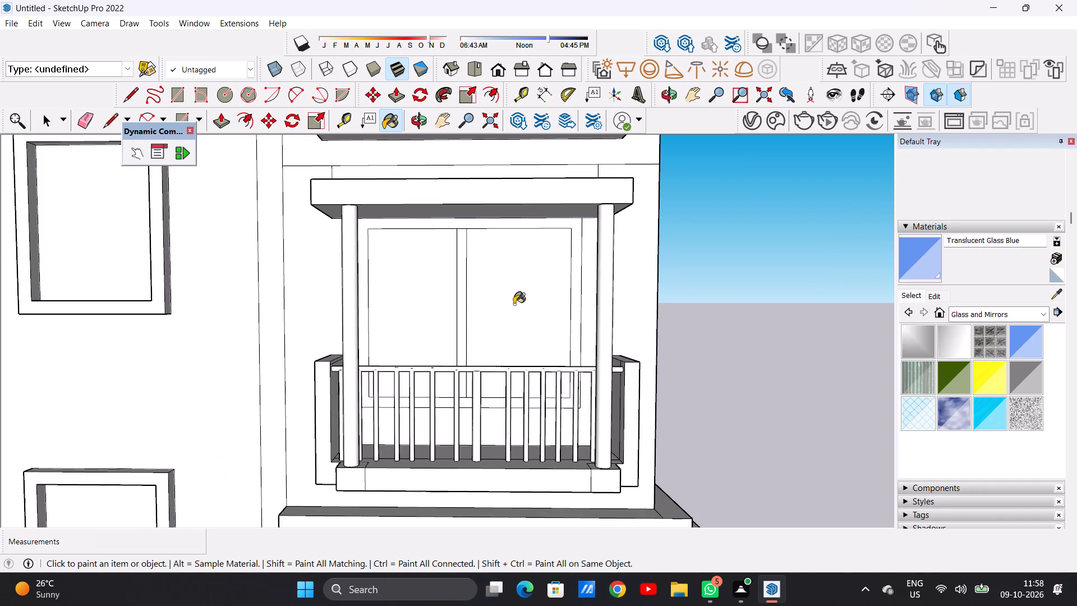
{"action": "left_click", "coordinate": [431, 303]}
Paint both door panes of the lowest balcony on the pergola side with Translucent Glass Blue.
{"action": "scroll", "coordinate": [527, 327], "scroll_direction": "down", "scroll_amount": 6}
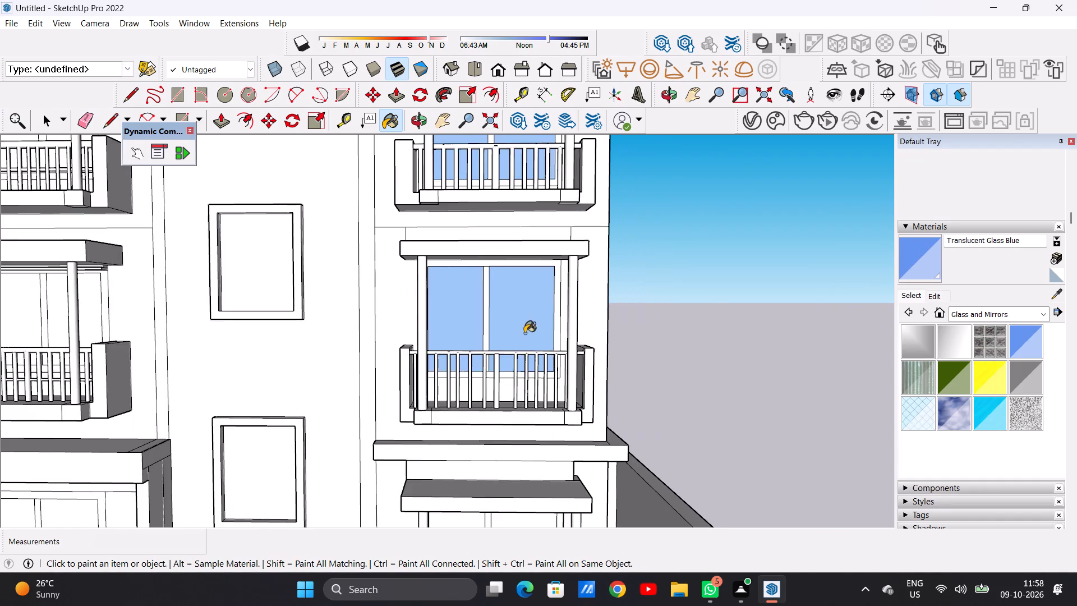
{"action": "scroll", "coordinate": [523, 338], "scroll_direction": "down", "scroll_amount": 9}
{"action": "scroll", "coordinate": [516, 417], "scroll_direction": "up", "scroll_amount": 4}
{"action": "scroll", "coordinate": [514, 422], "scroll_direction": "down", "scroll_amount": 1}
{"action": "scroll", "coordinate": [514, 422], "scroll_direction": "up", "scroll_amount": 1}
{"action": "scroll", "coordinate": [514, 422], "scroll_direction": "down", "scroll_amount": 1}
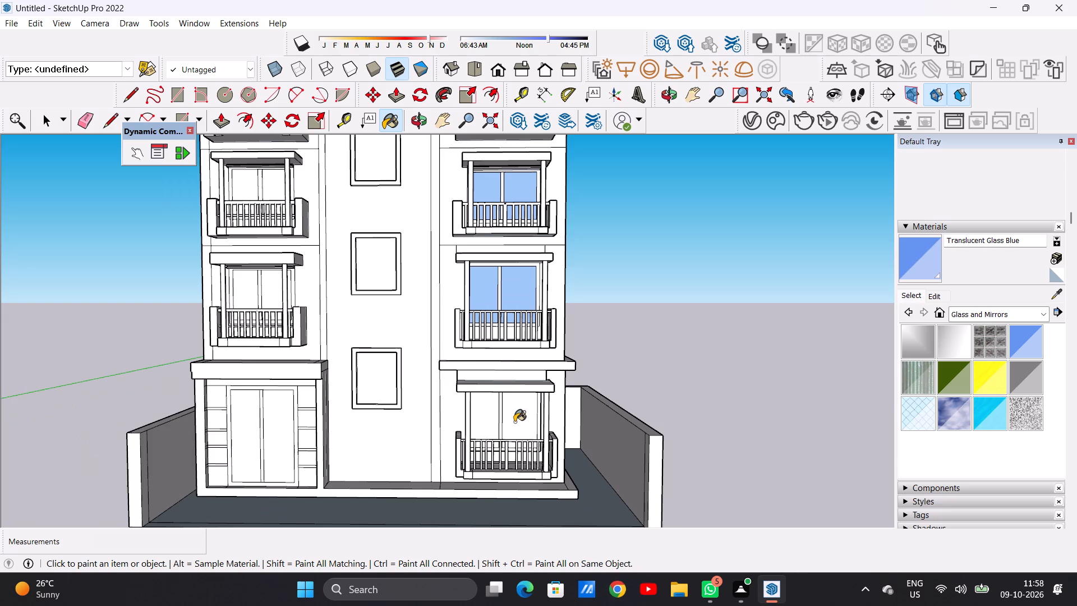
{"action": "scroll", "coordinate": [514, 422], "scroll_direction": "up", "scroll_amount": 12}
{"action": "left_click", "coordinate": [517, 410]}
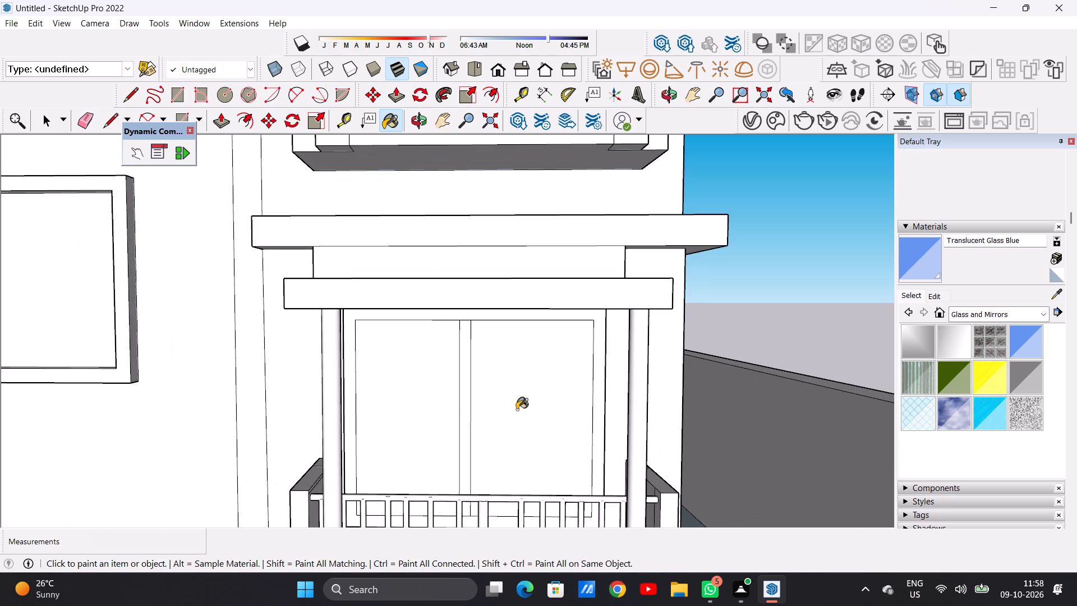
{"action": "left_click", "coordinate": [449, 406]}
Examine the front elevation from several angles, ending at the unpainted upper balconies above the ground-floor entrance.
{"action": "scroll", "coordinate": [509, 429], "scroll_direction": "down", "scroll_amount": 8}
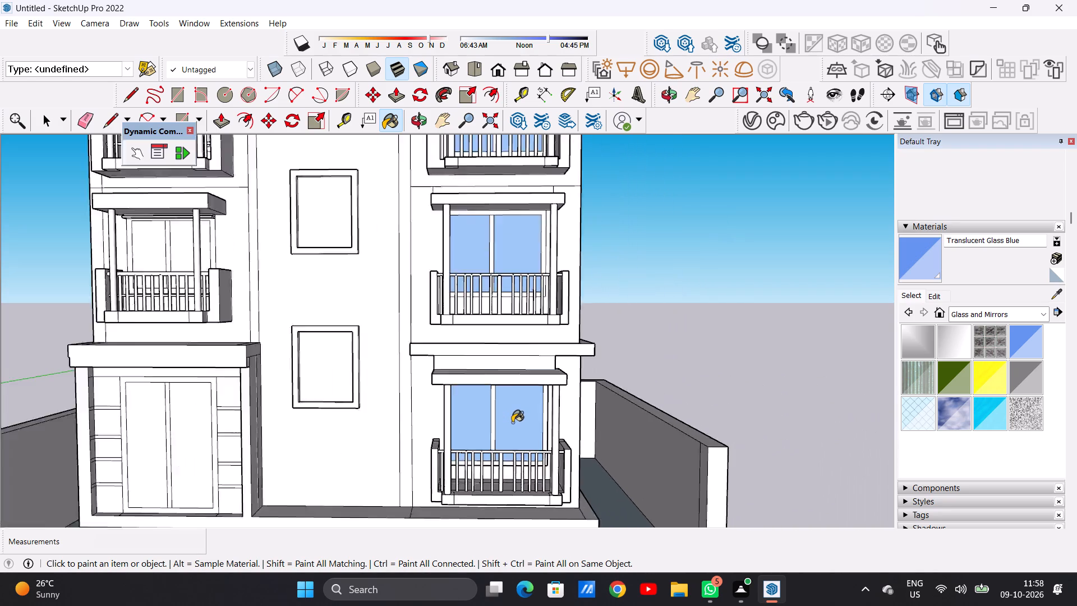
{"action": "scroll", "coordinate": [512, 423], "scroll_direction": "down", "scroll_amount": 15}
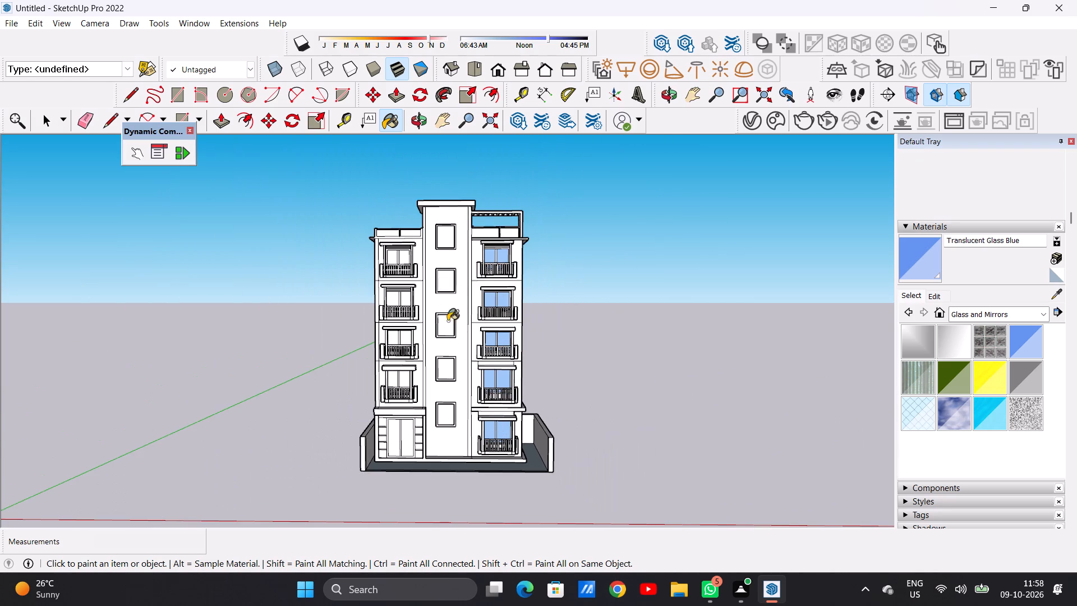
{"action": "scroll", "coordinate": [345, 258], "scroll_direction": "up", "scroll_amount": 5}
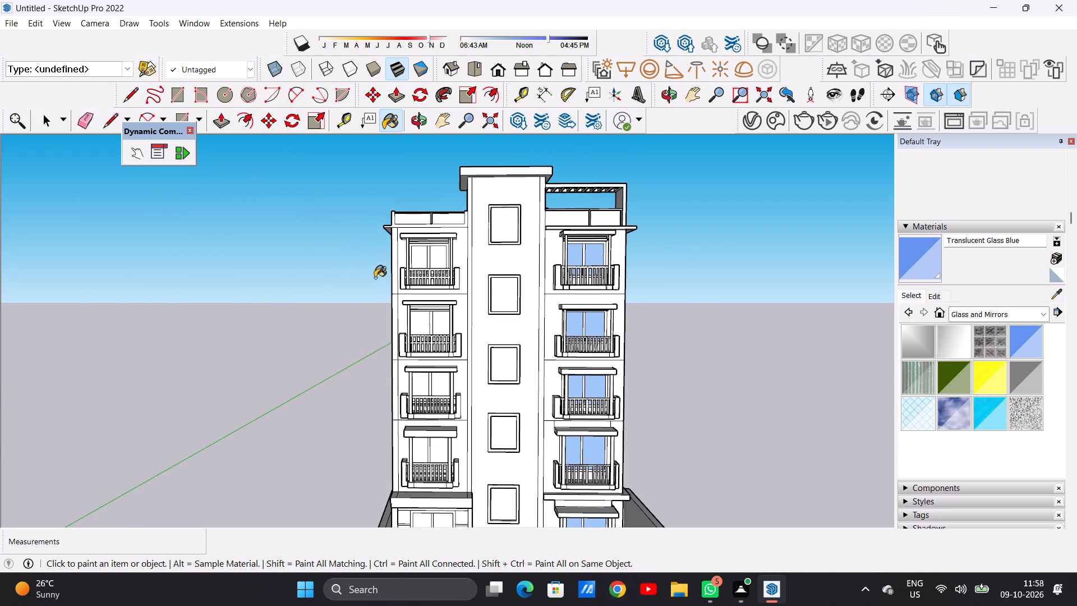
{"action": "middle_click_drag", "start_coordinate": [378, 292], "coordinate": [402, 333]}
{"action": "scroll", "coordinate": [412, 276], "scroll_direction": "up", "scroll_amount": 8}
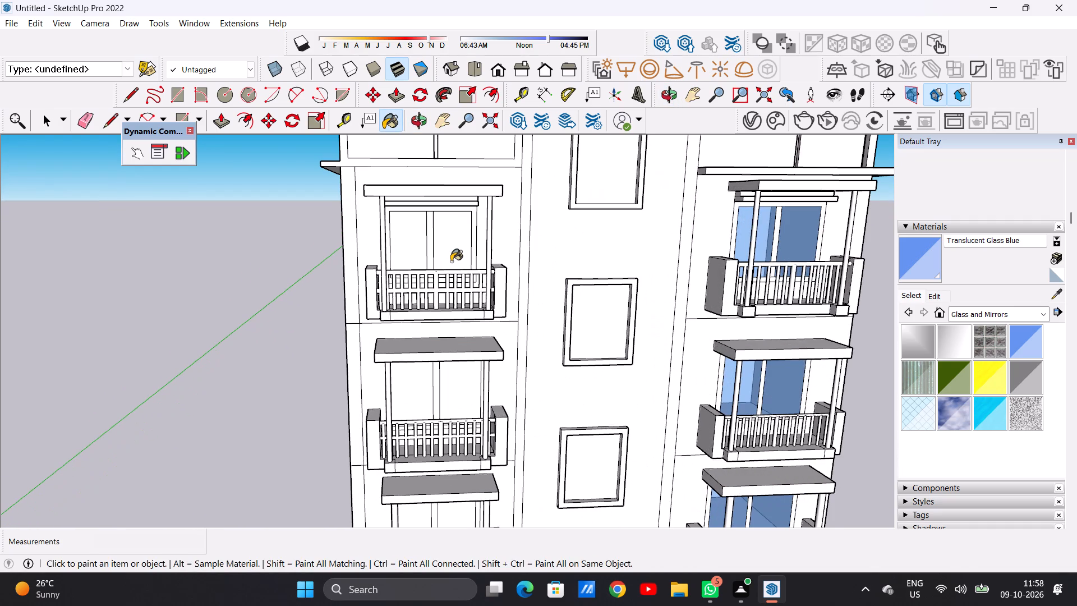
{"action": "key", "text": "space"}
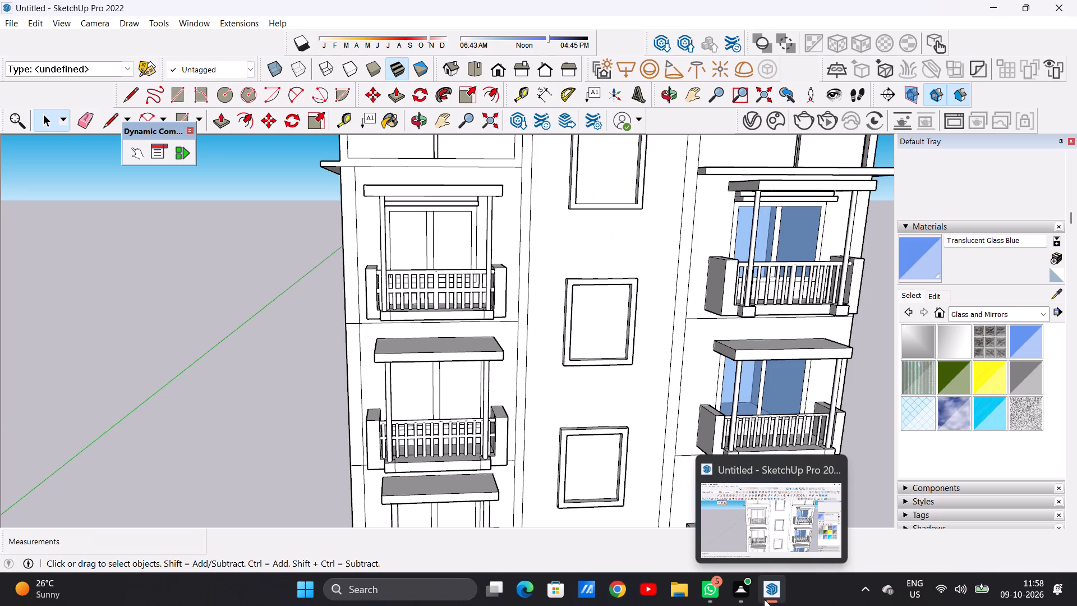
{"action": "left_click", "coordinate": [756, 533]}
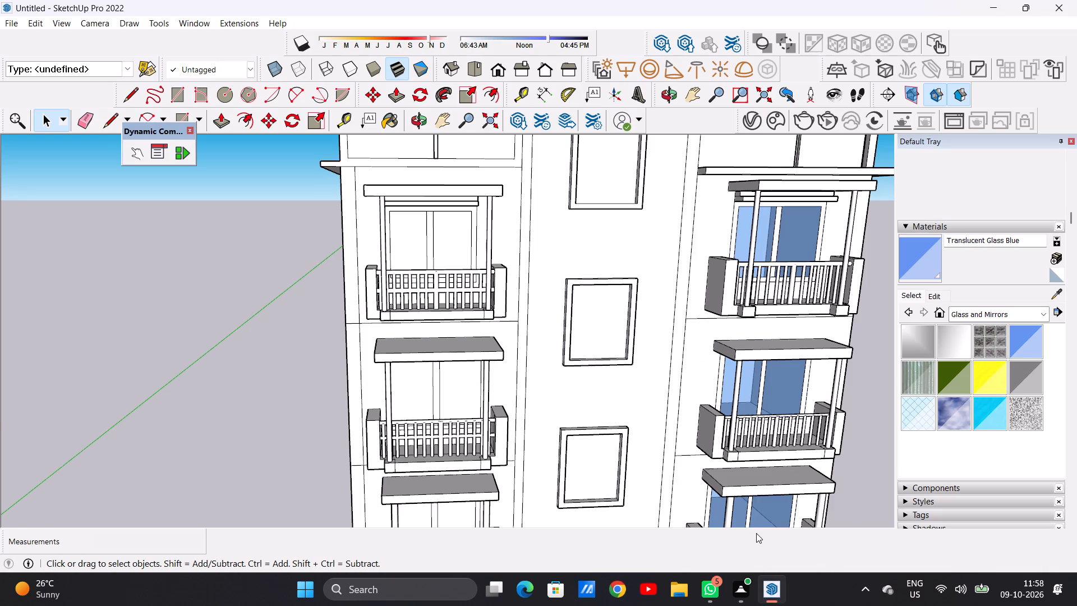
{"action": "scroll", "coordinate": [606, 405], "scroll_direction": "down", "scroll_amount": 14}
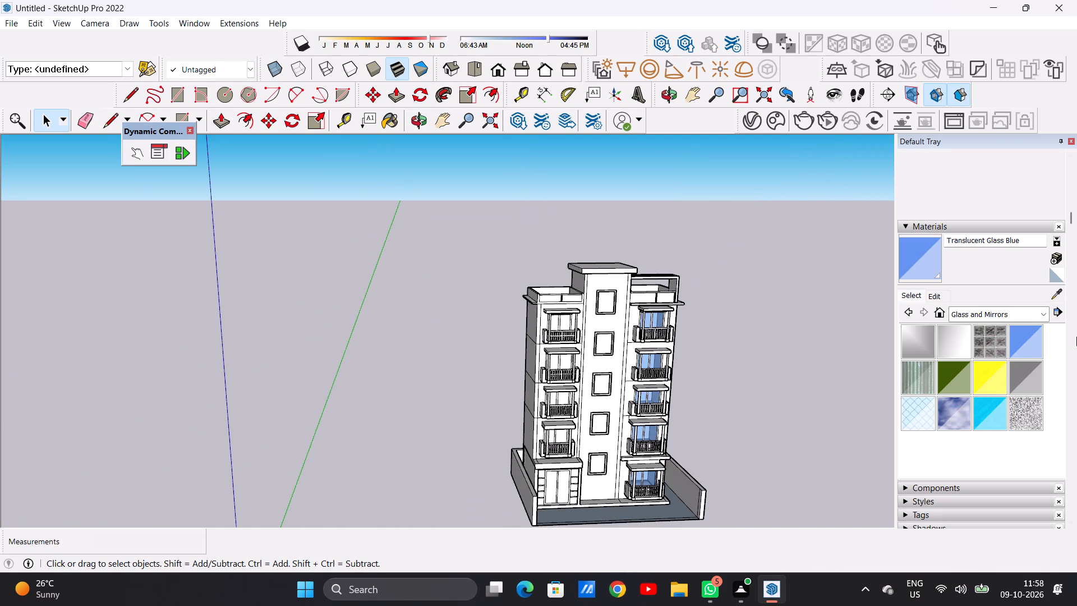
{"action": "scroll", "coordinate": [558, 418], "scroll_direction": "up", "scroll_amount": 5}
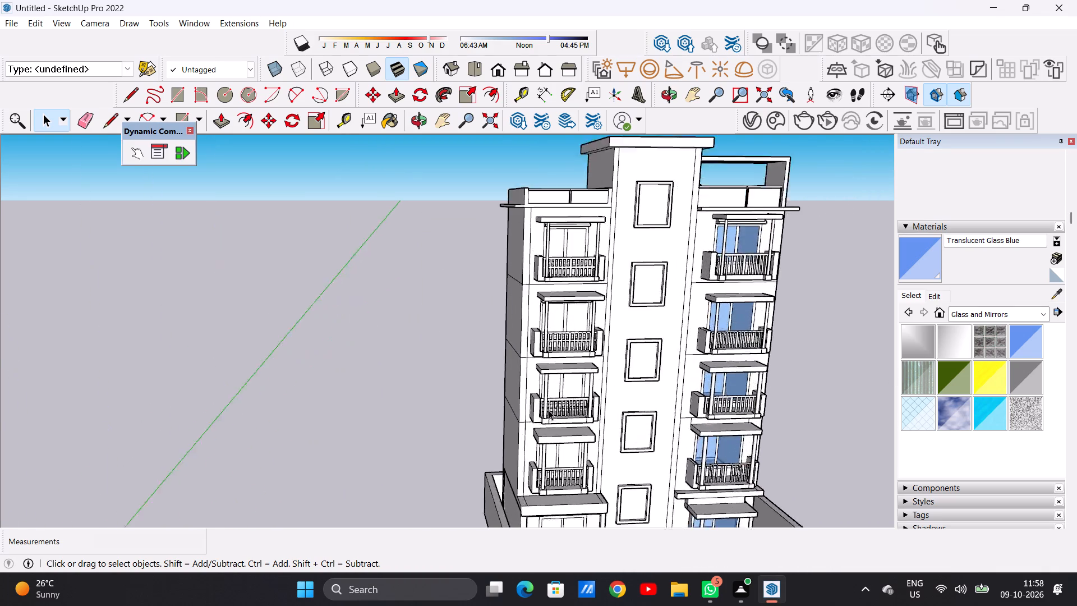
{"action": "scroll", "coordinate": [549, 410], "scroll_direction": "up", "scroll_amount": 2}
{"action": "scroll", "coordinate": [523, 398], "scroll_direction": "down", "scroll_amount": 9}
{"action": "scroll", "coordinate": [551, 454], "scroll_direction": "up", "scroll_amount": 6}
{"action": "scroll", "coordinate": [563, 437], "scroll_direction": "down", "scroll_amount": 3}
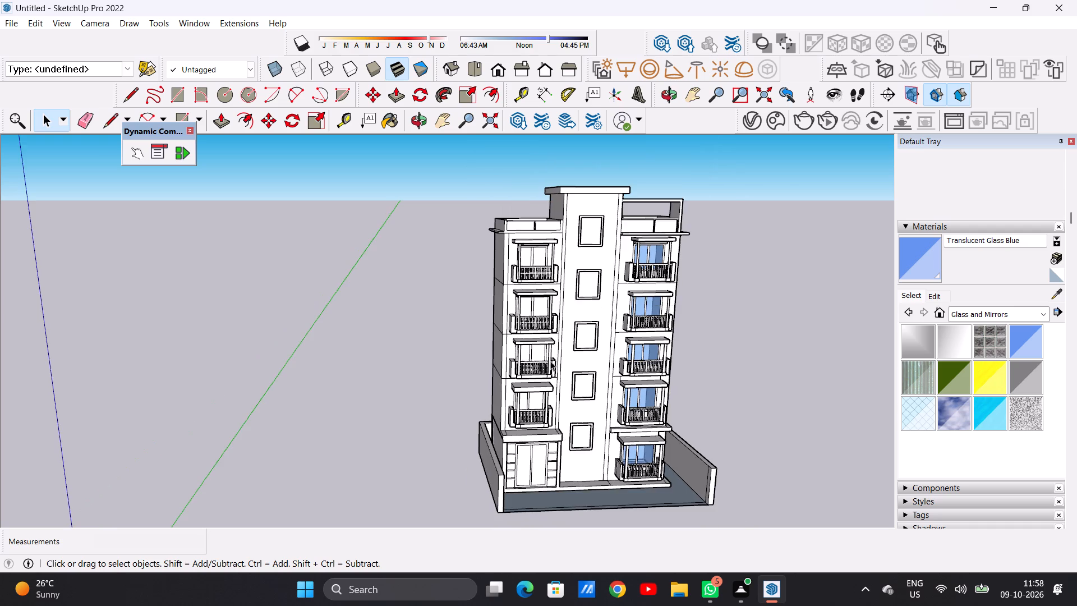
{"action": "scroll", "coordinate": [555, 256], "scroll_direction": "up", "scroll_amount": 6}
{"action": "middle_click_drag", "start_coordinate": [519, 342], "coordinate": [503, 311]}
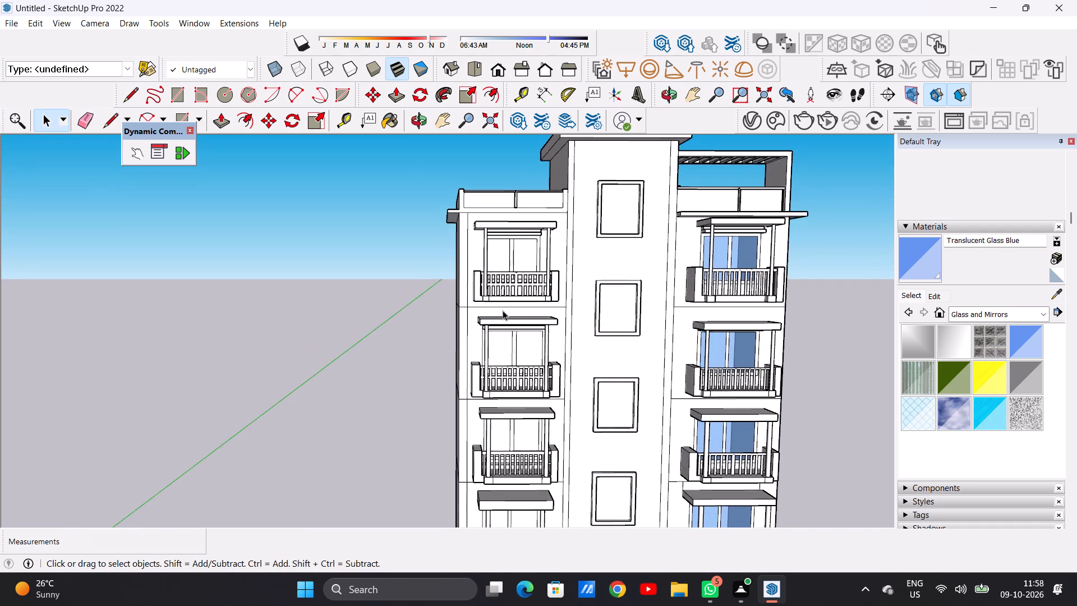
{"action": "scroll", "coordinate": [512, 316], "scroll_direction": "down", "scroll_amount": 5}
{"action": "middle_click_drag", "start_coordinate": [586, 302], "coordinate": [500, 303]}
{"action": "scroll", "coordinate": [523, 260], "scroll_direction": "up", "scroll_amount": 5}
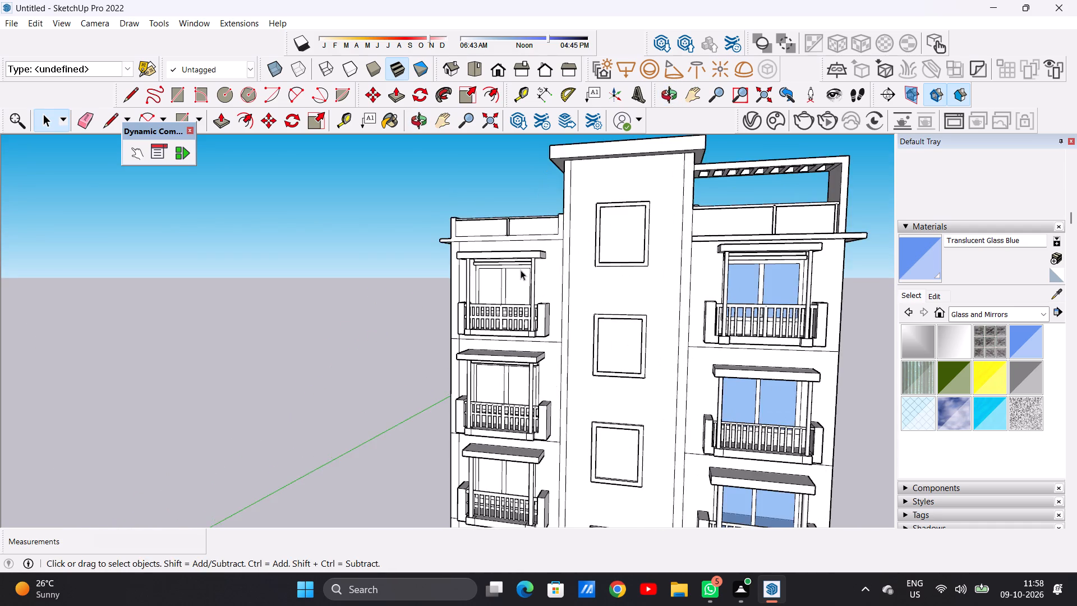
{"action": "middle_click_drag", "start_coordinate": [521, 277], "coordinate": [510, 328]}
{"action": "scroll", "coordinate": [530, 247], "scroll_direction": "down", "scroll_amount": 9}
{"action": "scroll", "coordinate": [525, 302], "scroll_direction": "up", "scroll_amount": 4}
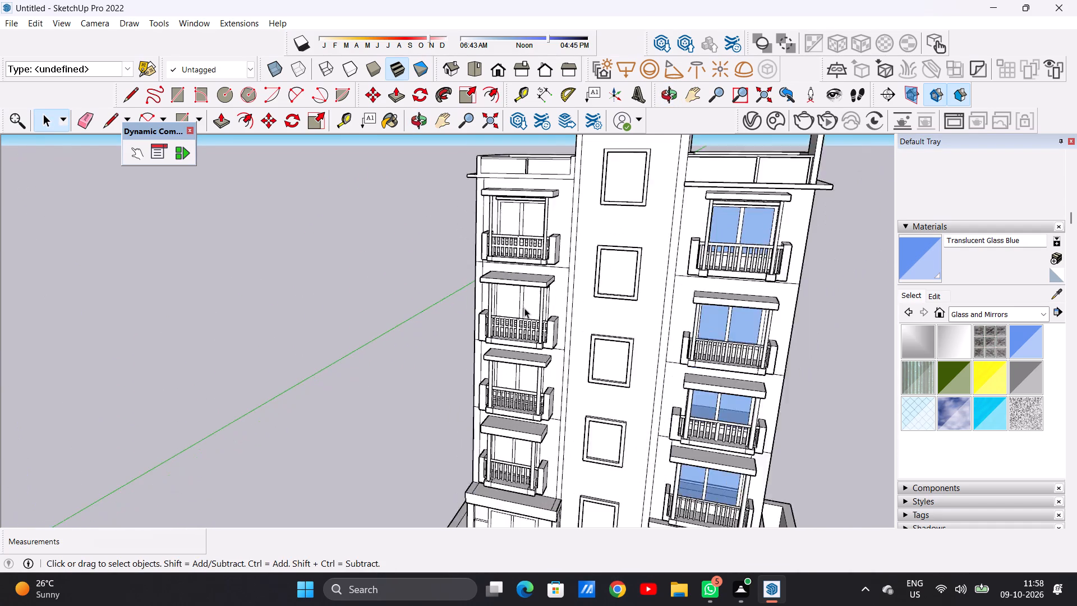
{"action": "scroll", "coordinate": [524, 308], "scroll_direction": "up", "scroll_amount": 5}
{"action": "scroll", "coordinate": [524, 318], "scroll_direction": "down", "scroll_amount": 3}
{"action": "scroll", "coordinate": [542, 219], "scroll_direction": "down", "scroll_amount": 4}
{"action": "scroll", "coordinate": [535, 224], "scroll_direction": "up", "scroll_amount": 6}
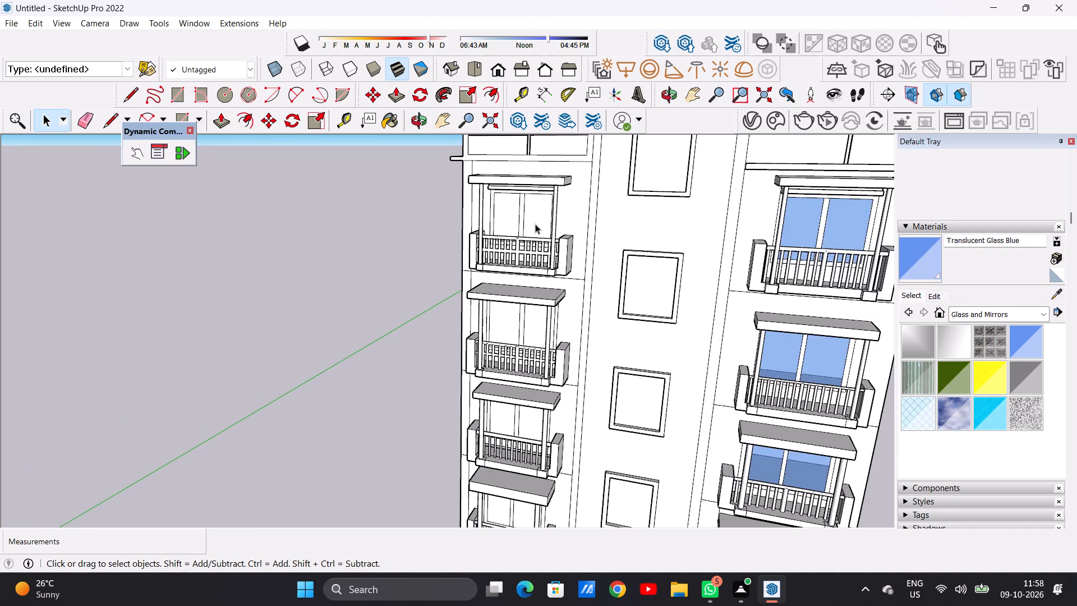
{"action": "scroll", "coordinate": [537, 224], "scroll_direction": "up", "scroll_amount": 6}
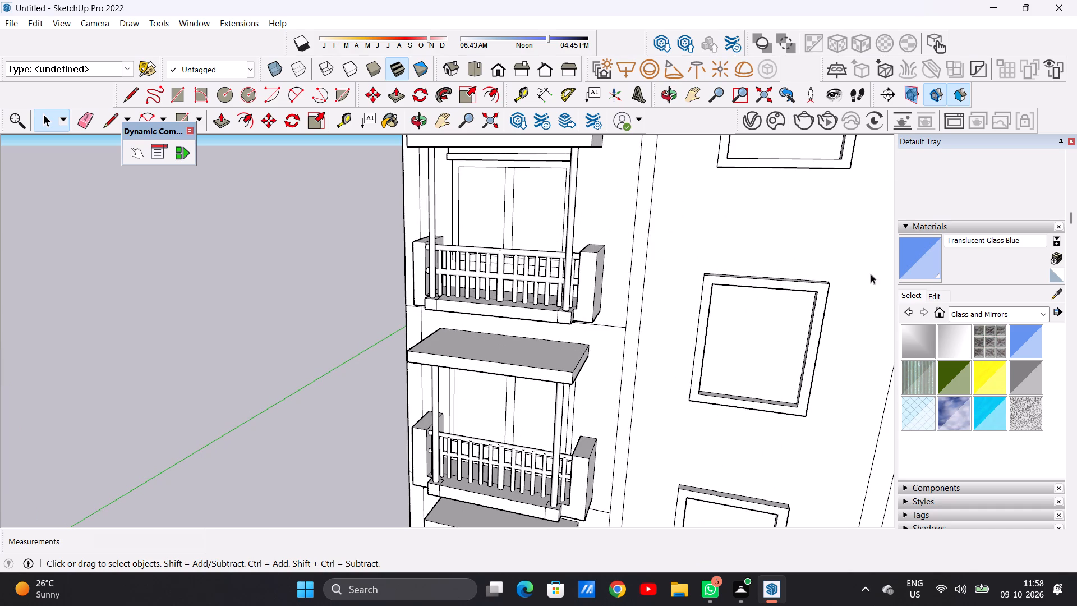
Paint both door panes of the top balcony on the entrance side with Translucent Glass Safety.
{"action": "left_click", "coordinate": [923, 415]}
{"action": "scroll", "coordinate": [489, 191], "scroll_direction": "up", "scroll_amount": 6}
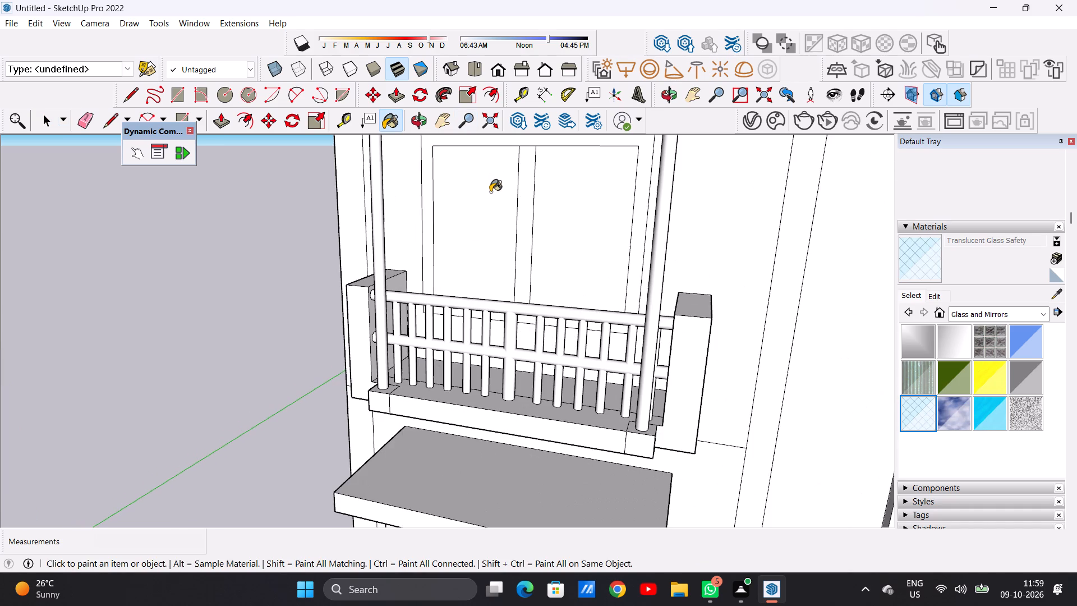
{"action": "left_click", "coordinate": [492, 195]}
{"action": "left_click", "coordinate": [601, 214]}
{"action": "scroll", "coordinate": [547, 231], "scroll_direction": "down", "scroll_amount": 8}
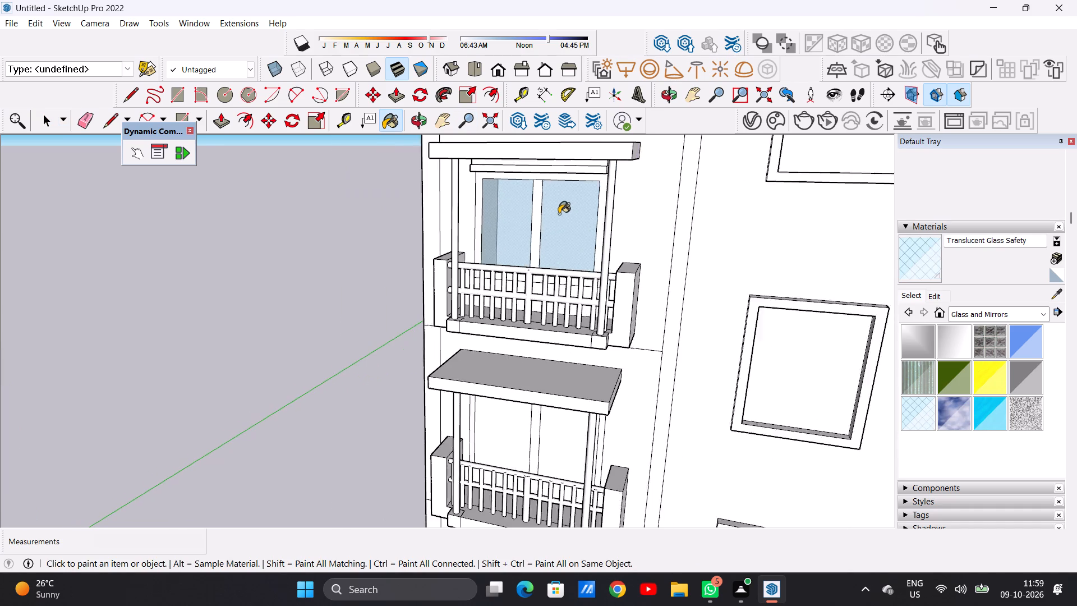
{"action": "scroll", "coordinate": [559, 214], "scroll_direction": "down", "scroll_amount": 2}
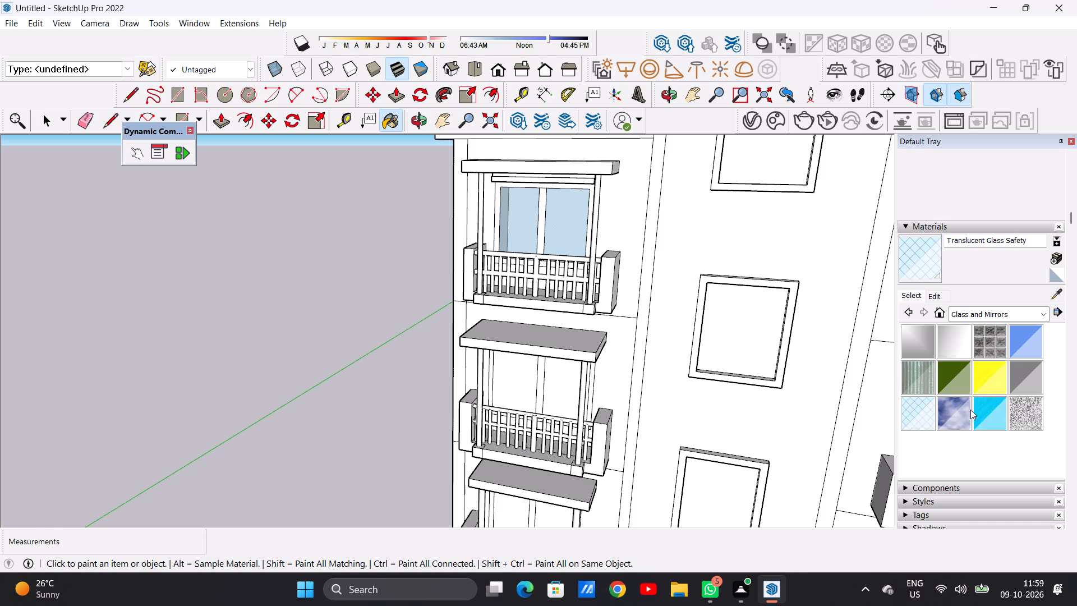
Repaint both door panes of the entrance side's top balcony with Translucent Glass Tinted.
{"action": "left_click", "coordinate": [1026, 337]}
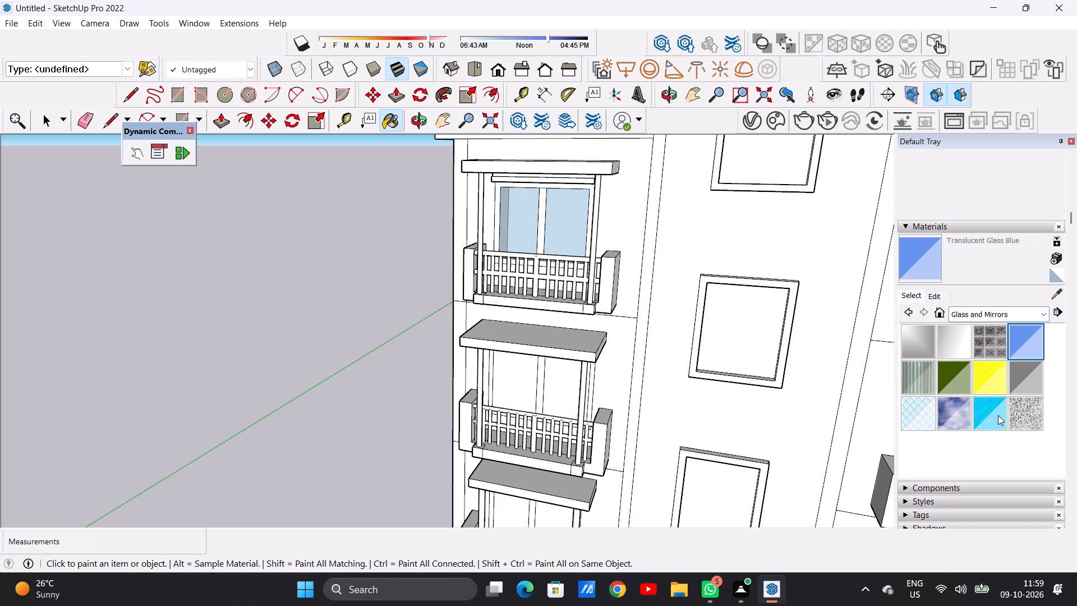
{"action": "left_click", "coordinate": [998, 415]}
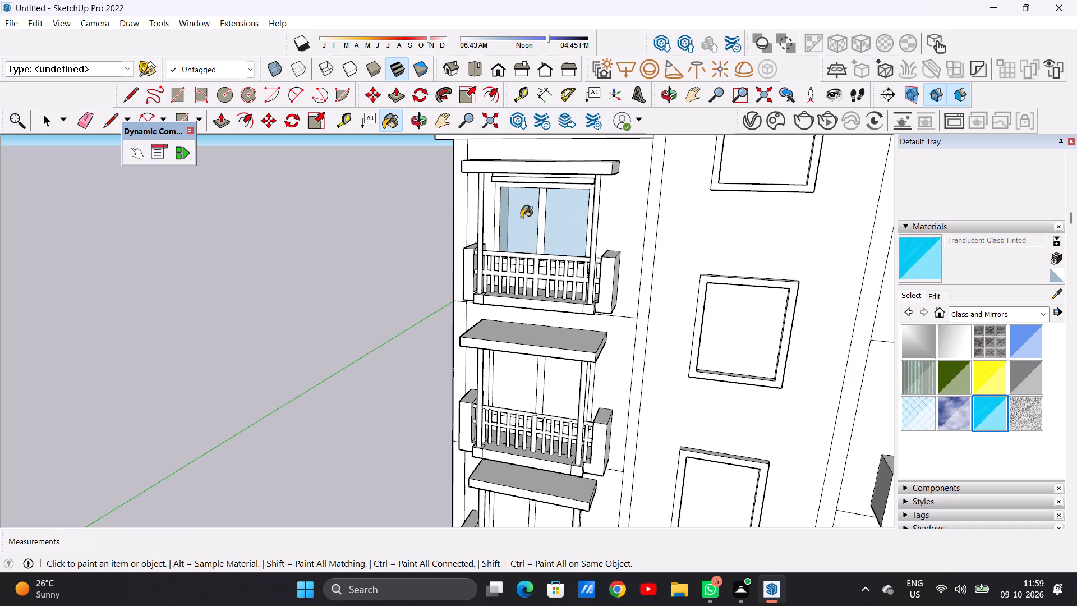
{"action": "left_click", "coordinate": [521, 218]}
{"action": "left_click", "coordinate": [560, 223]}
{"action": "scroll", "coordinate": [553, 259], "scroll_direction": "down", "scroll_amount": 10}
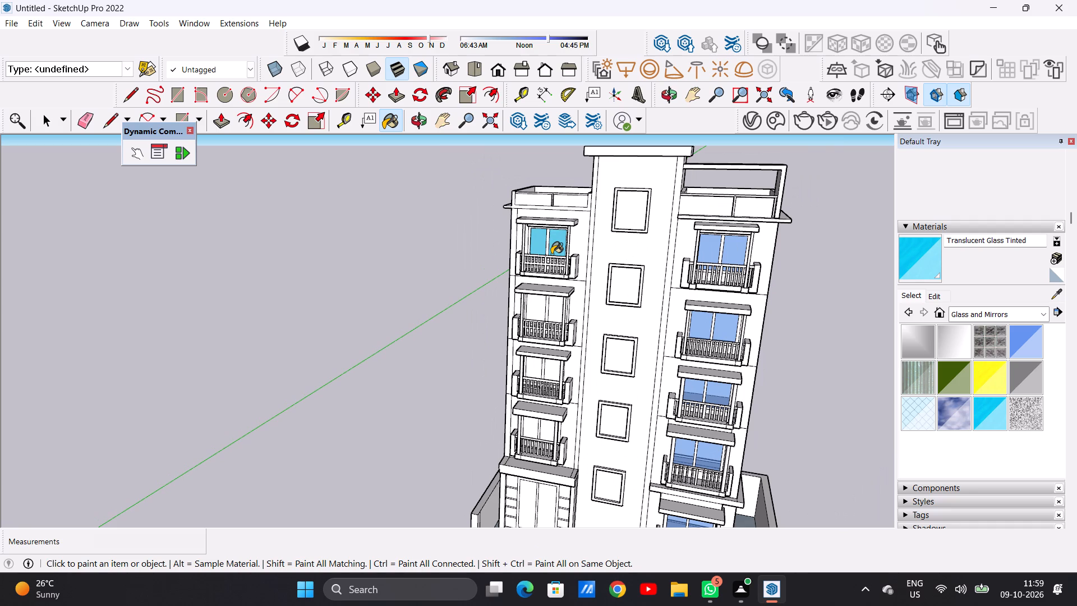
Repaint both door panes of the entrance side's top balcony with Translucent Glass Blue.
{"action": "left_click", "coordinate": [1021, 338]}
{"action": "scroll", "coordinate": [528, 247], "scroll_direction": "up", "scroll_amount": 12}
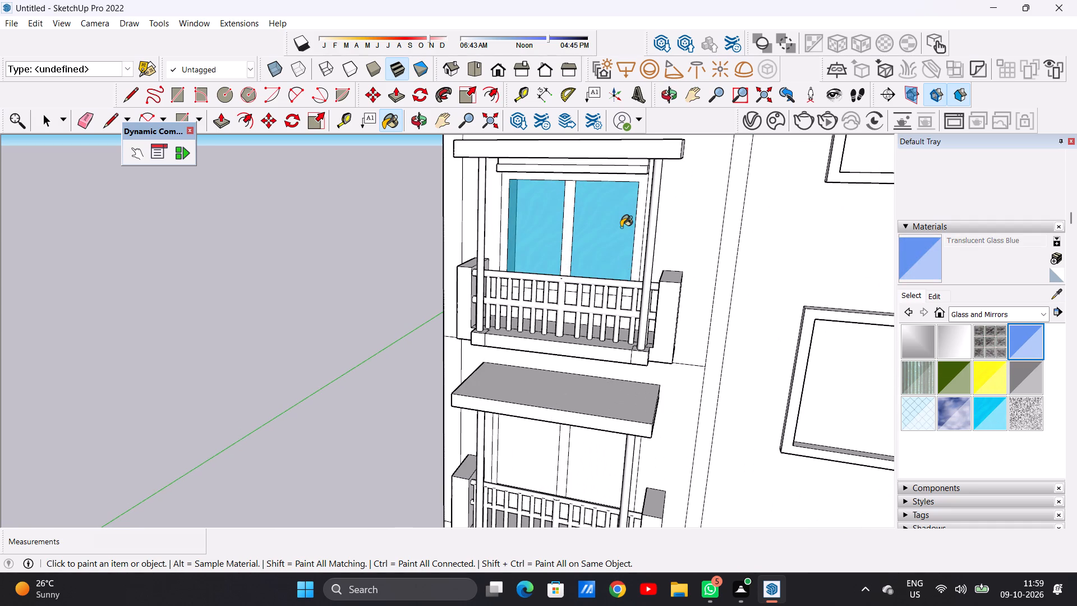
{"action": "left_click", "coordinate": [611, 231]}
{"action": "left_click", "coordinate": [533, 224]}
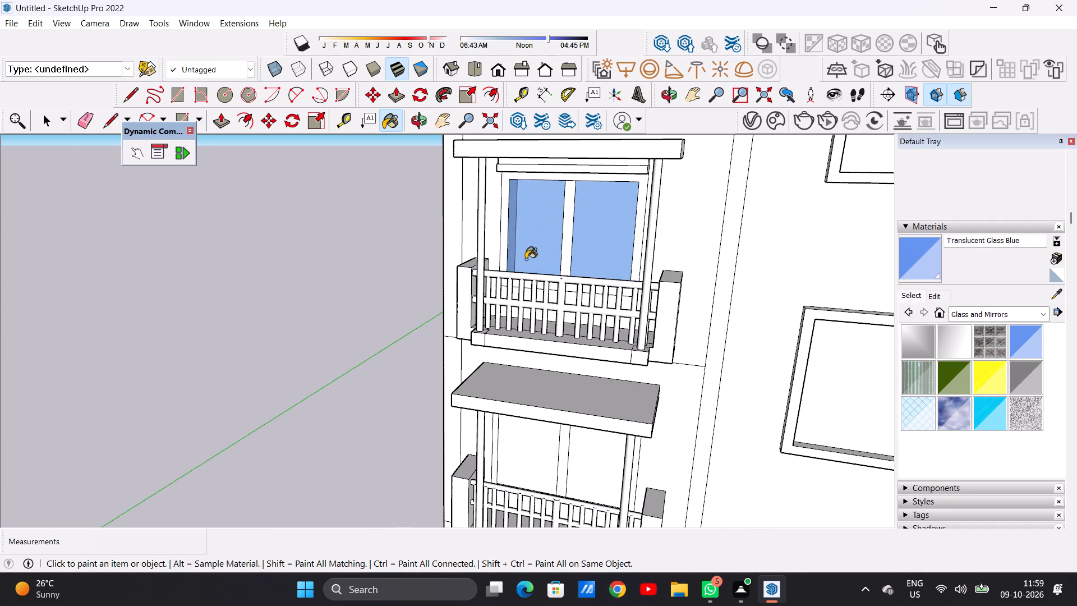
Paint both door panes of the second balcony from the top on the entrance side with Translucent Glass Blue.
{"action": "scroll", "coordinate": [553, 276], "scroll_direction": "down", "scroll_amount": 14}
{"action": "scroll", "coordinate": [596, 336], "scroll_direction": "up", "scroll_amount": 14}
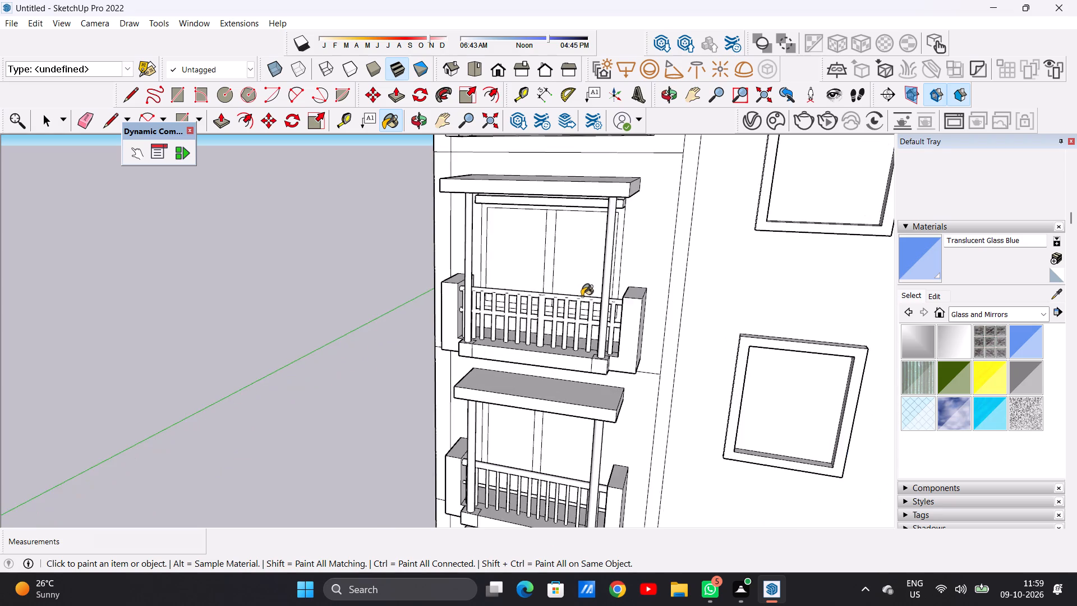
{"action": "scroll", "coordinate": [582, 296], "scroll_direction": "up", "scroll_amount": 4}
{"action": "left_click", "coordinate": [581, 261]}
{"action": "left_click", "coordinate": [470, 249]}
Paint both door panes of the third balcony from the top on the entrance side with Translucent Glass Blue.
{"action": "scroll", "coordinate": [579, 275], "scroll_direction": "down", "scroll_amount": 10}
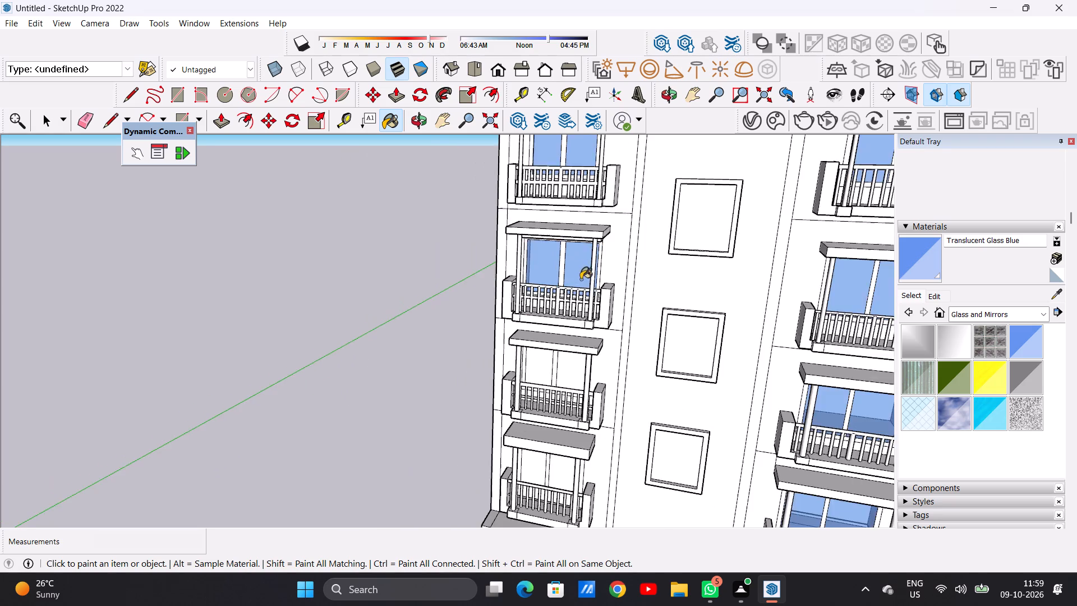
{"action": "scroll", "coordinate": [581, 279], "scroll_direction": "down", "scroll_amount": 11}
{"action": "middle_click_drag", "start_coordinate": [570, 293], "coordinate": [546, 268]}
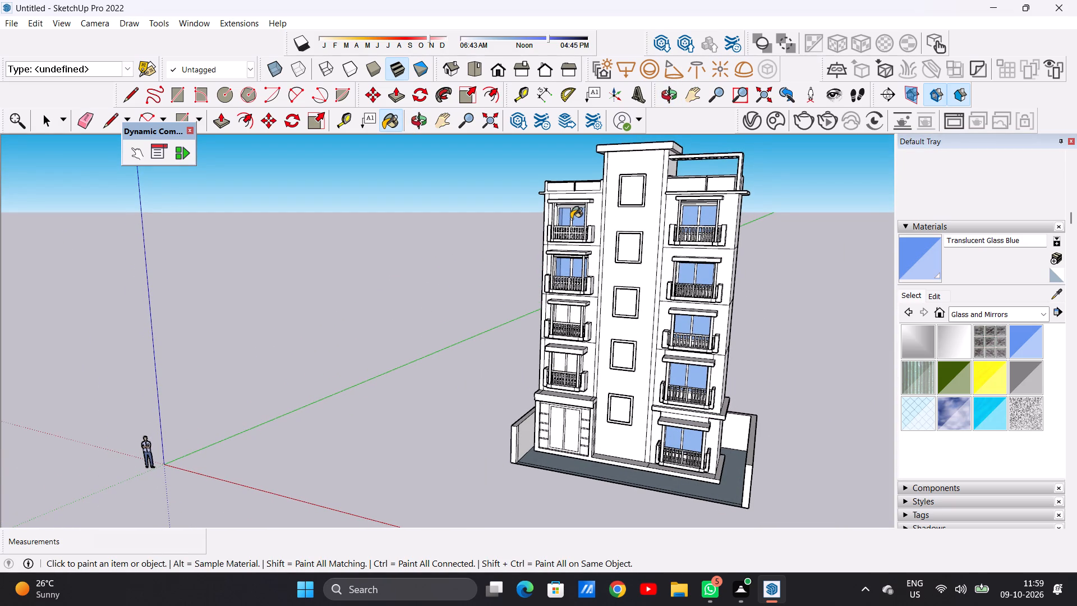
{"action": "scroll", "coordinate": [538, 300], "scroll_direction": "down", "scroll_amount": 2}
{"action": "scroll", "coordinate": [550, 316], "scroll_direction": "up", "scroll_amount": 12}
{"action": "scroll", "coordinate": [581, 317], "scroll_direction": "down", "scroll_amount": 1}
{"action": "scroll", "coordinate": [582, 316], "scroll_direction": "up", "scroll_amount": 4}
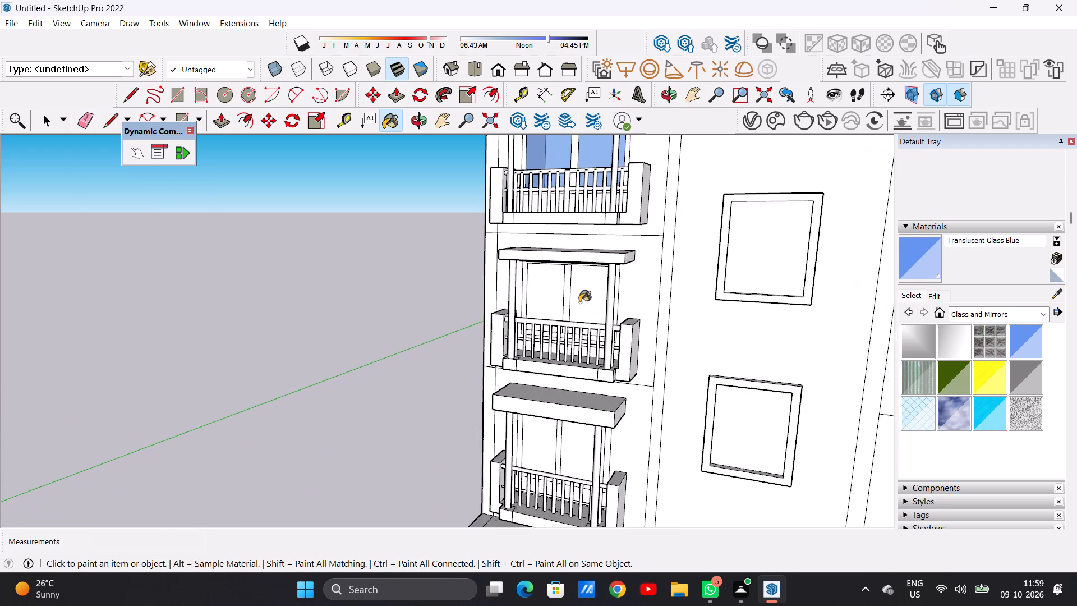
{"action": "left_click", "coordinate": [587, 296]}
{"action": "left_click", "coordinate": [549, 296]}
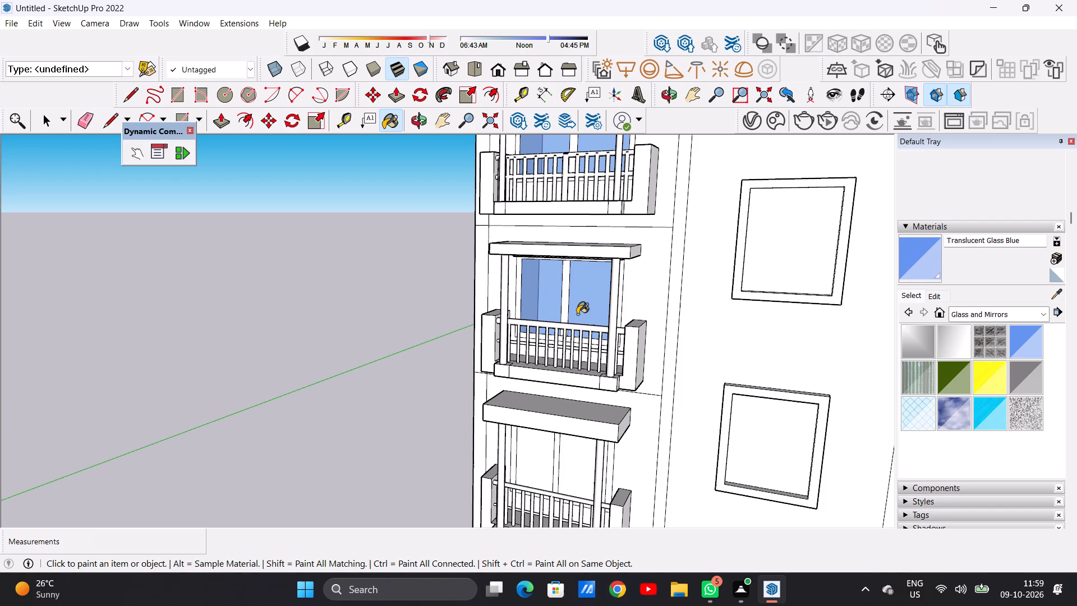
Paint both door panes of the lowest balcony on the entrance side with Translucent Glass Blue.
{"action": "scroll", "coordinate": [581, 327], "scroll_direction": "down", "scroll_amount": 4}
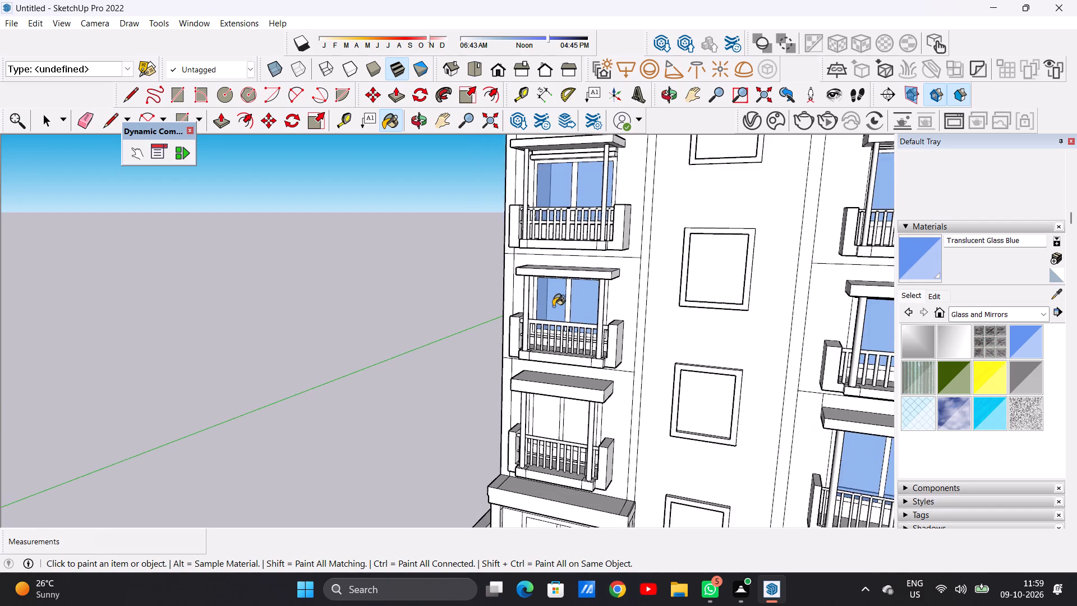
{"action": "scroll", "coordinate": [553, 306], "scroll_direction": "down", "scroll_amount": 9}
{"action": "scroll", "coordinate": [560, 360], "scroll_direction": "up", "scroll_amount": 7}
{"action": "scroll", "coordinate": [560, 360], "scroll_direction": "down", "scroll_amount": 1}
{"action": "scroll", "coordinate": [560, 360], "scroll_direction": "up", "scroll_amount": 13}
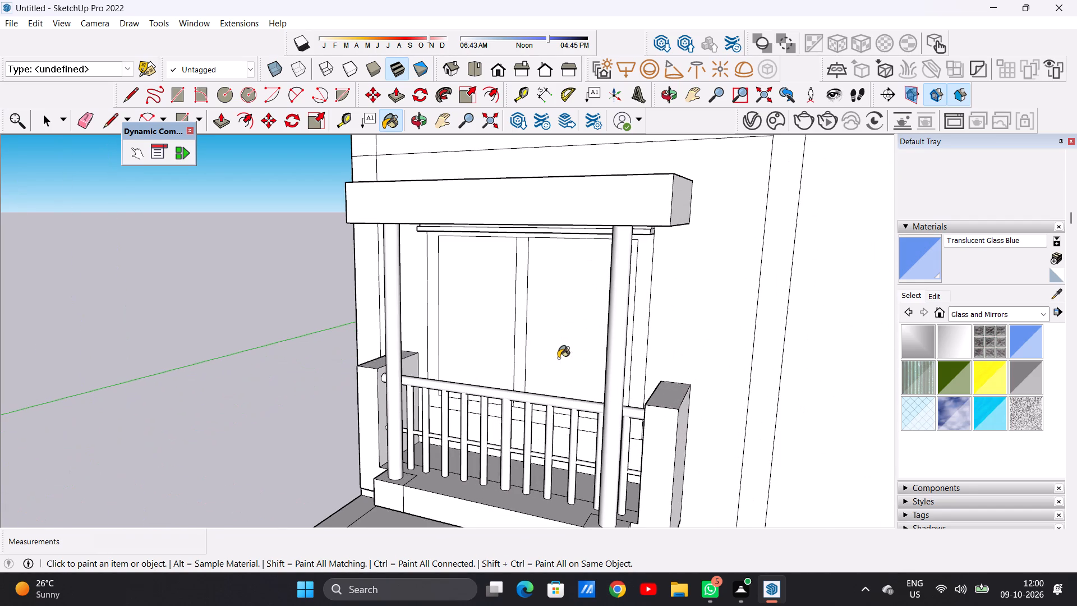
{"action": "left_click", "coordinate": [559, 340]}
{"action": "left_click", "coordinate": [489, 332]}
{"action": "scroll", "coordinate": [540, 345], "scroll_direction": "down", "scroll_amount": 3}
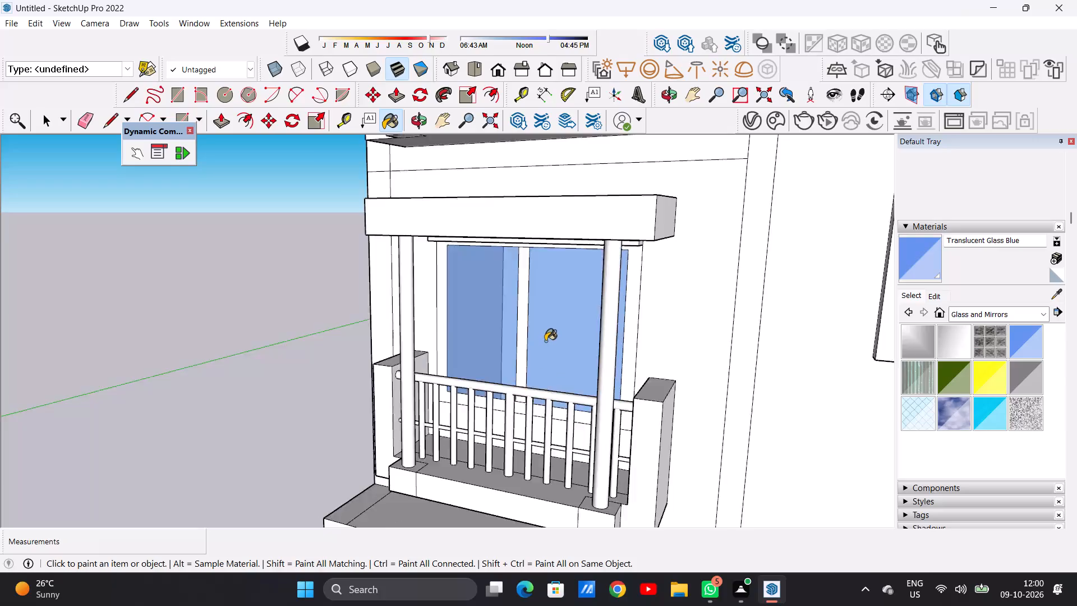
Paint the outer faces of both roof terrace railing panels on the entrance side with Translucent Glass Safety.
{"action": "scroll", "coordinate": [545, 341], "scroll_direction": "down", "scroll_amount": 13}
{"action": "middle_click_drag", "start_coordinate": [535, 341], "coordinate": [580, 328]}
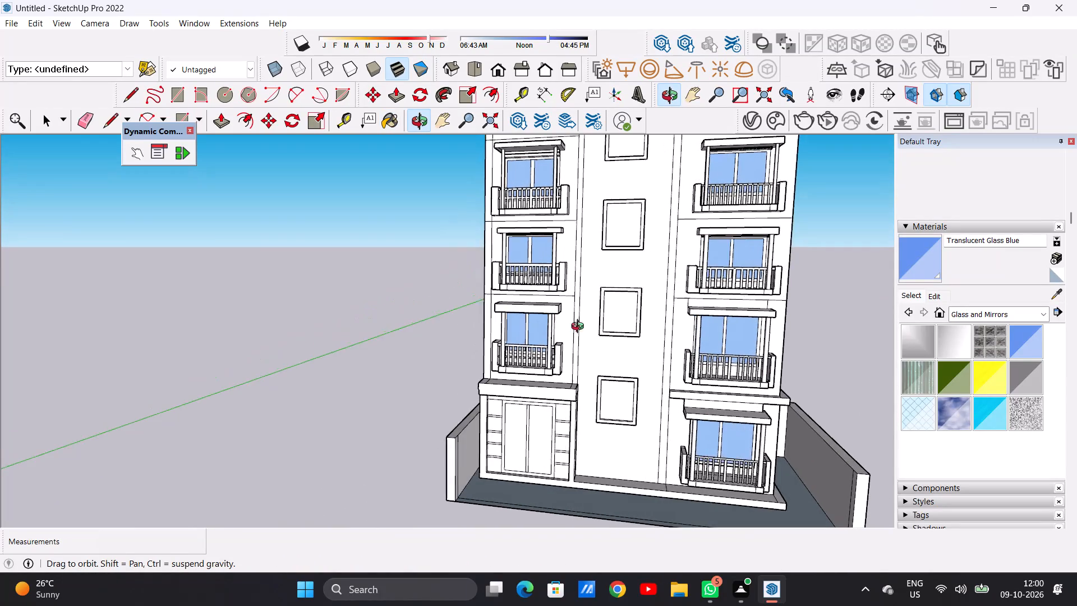
{"action": "middle_click_drag", "start_coordinate": [580, 328], "coordinate": [581, 328]}
{"action": "scroll", "coordinate": [558, 348], "scroll_direction": "down", "scroll_amount": 9}
{"action": "middle_click_drag", "start_coordinate": [610, 284], "coordinate": [670, 282]}
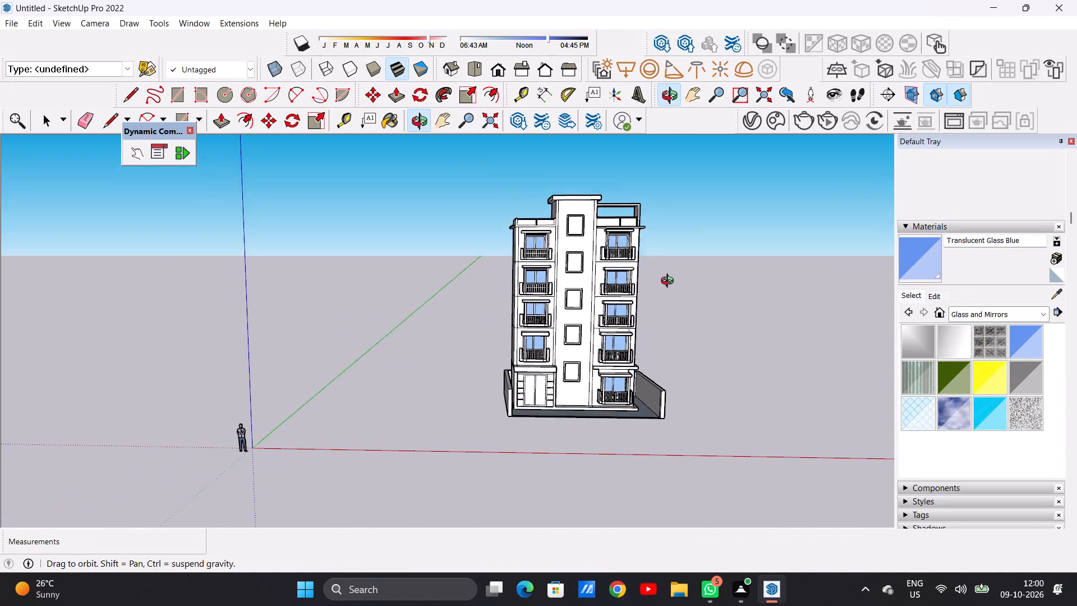
{"action": "middle_click_drag", "start_coordinate": [670, 282], "coordinate": [641, 304]}
{"action": "scroll", "coordinate": [587, 209], "scroll_direction": "up", "scroll_amount": 8}
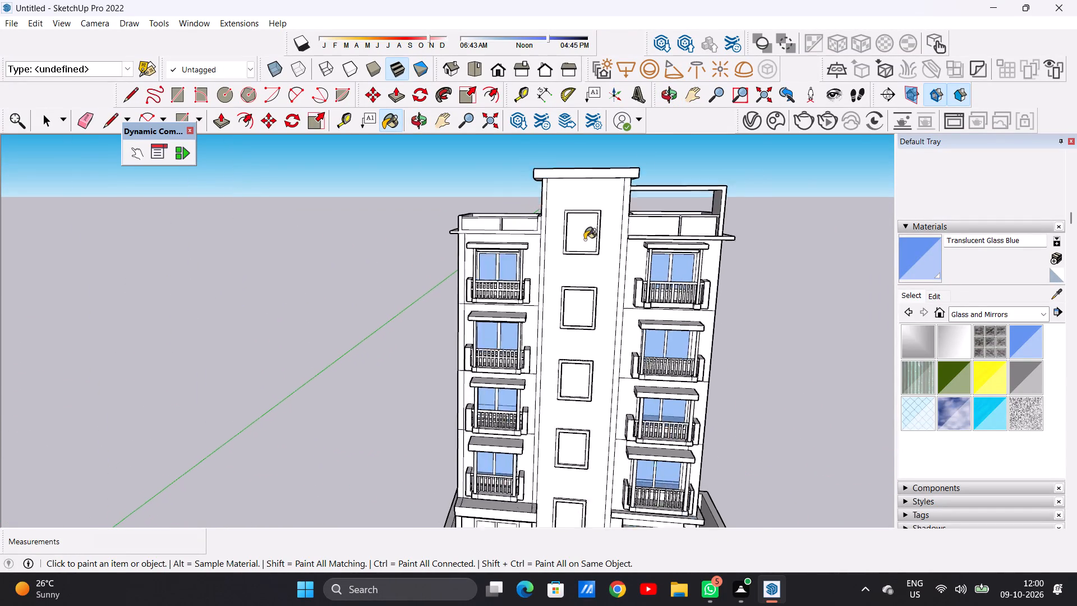
{"action": "scroll", "coordinate": [584, 240], "scroll_direction": "up", "scroll_amount": 5}
{"action": "key", "text": "space"}
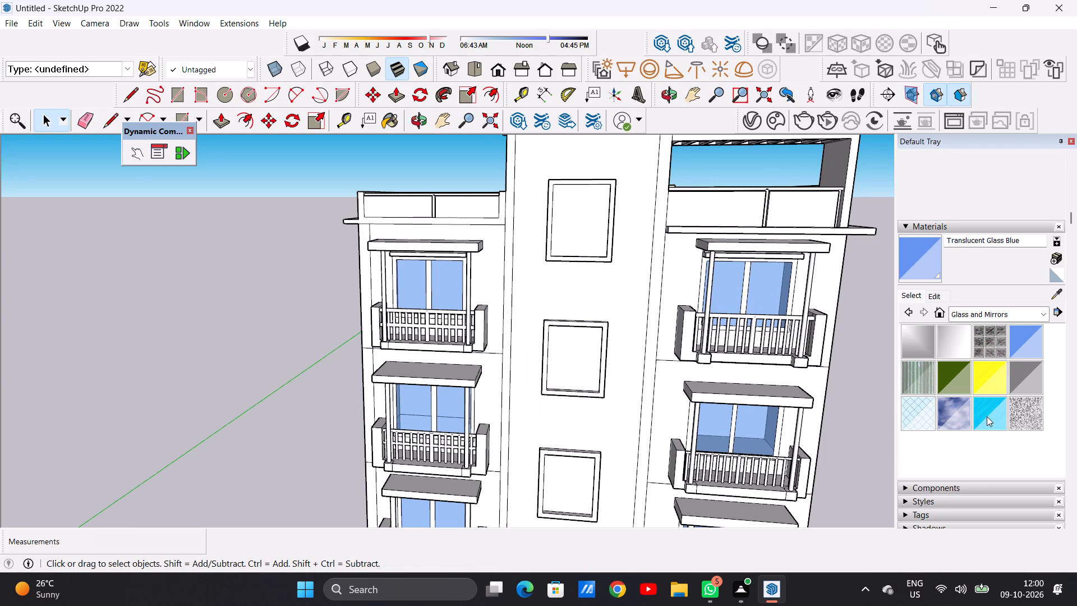
{"action": "left_click", "coordinate": [949, 406]}
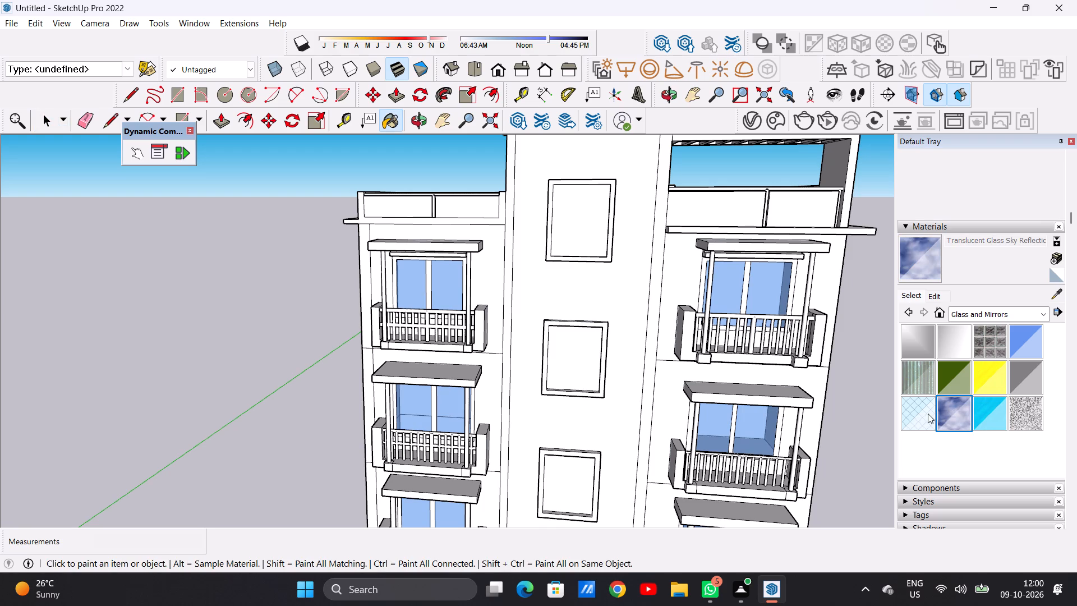
{"action": "left_click", "coordinate": [924, 414]}
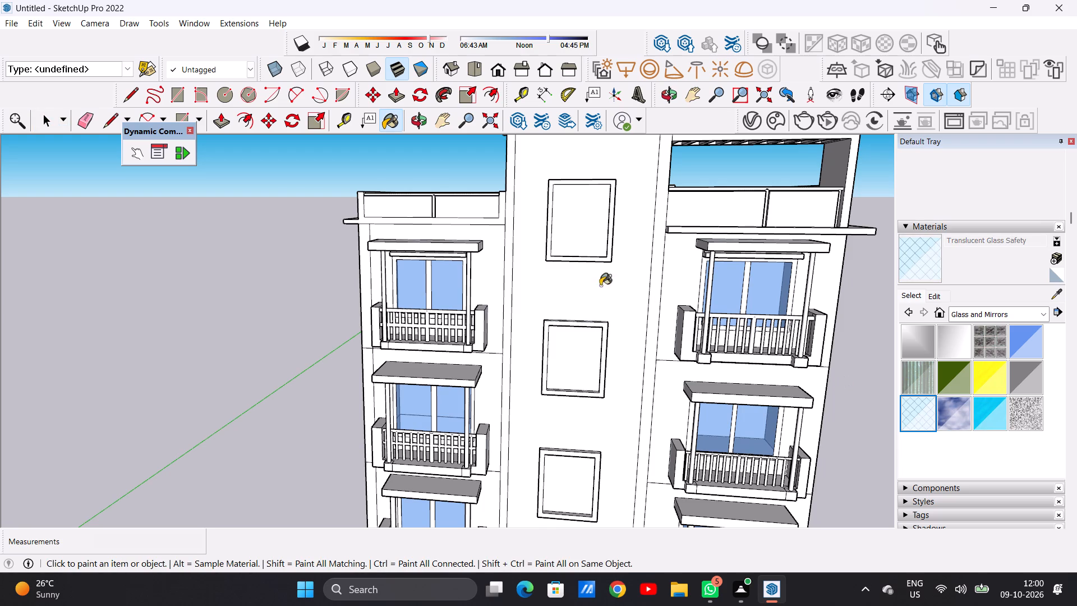
{"action": "scroll", "coordinate": [435, 199], "scroll_direction": "up", "scroll_amount": 12}
{"action": "left_click", "coordinate": [485, 212]}
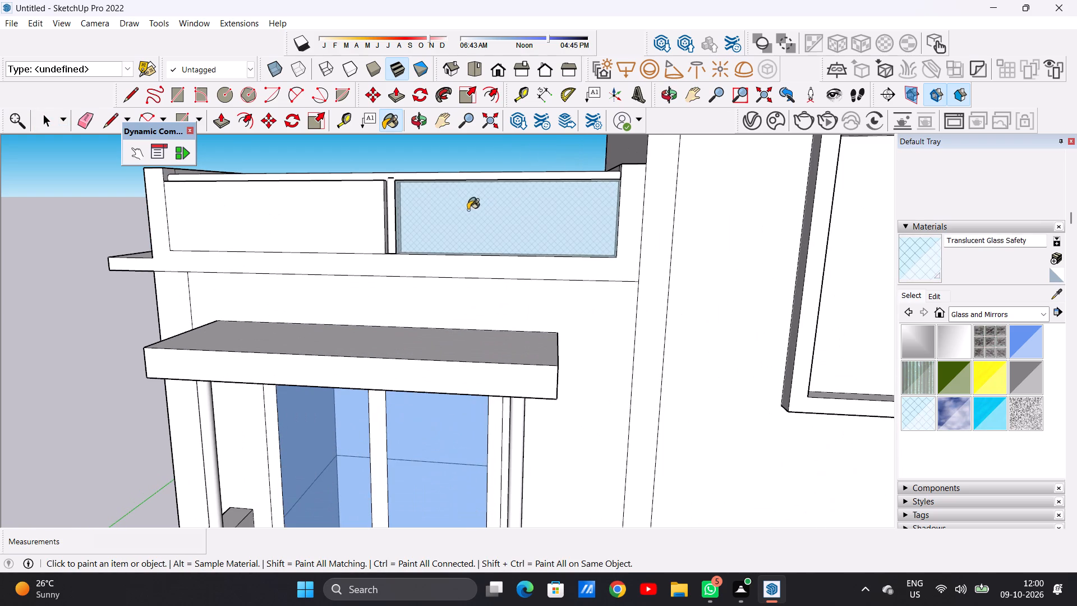
{"action": "left_click", "coordinate": [355, 210]}
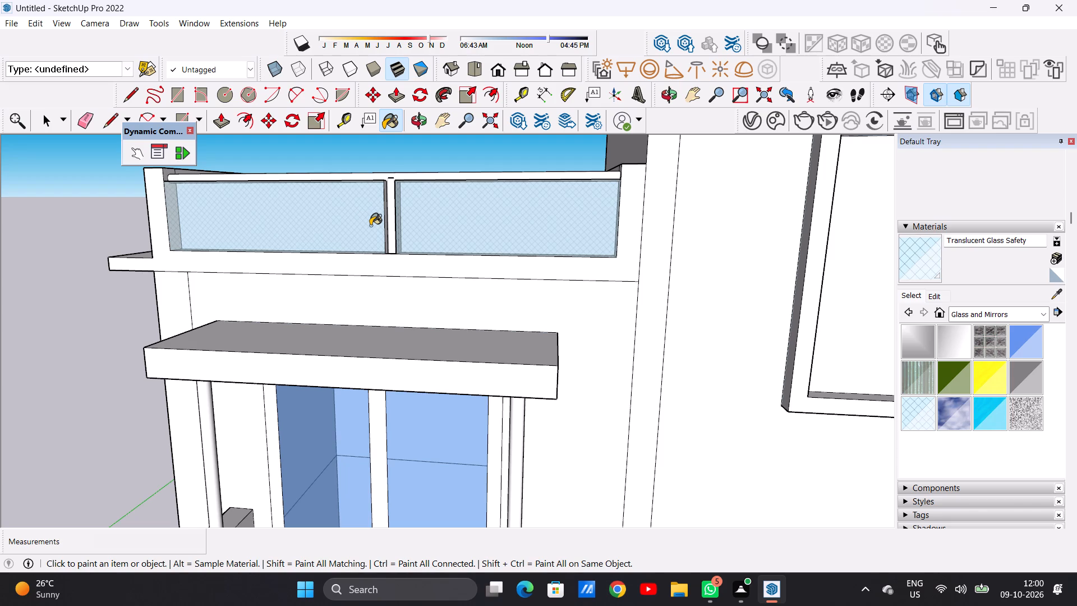
Paint the inner faces of both roof terrace railing panels on the entrance side with Translucent Glass Safety.
{"action": "scroll", "coordinate": [370, 226], "scroll_direction": "down", "scroll_amount": 2}
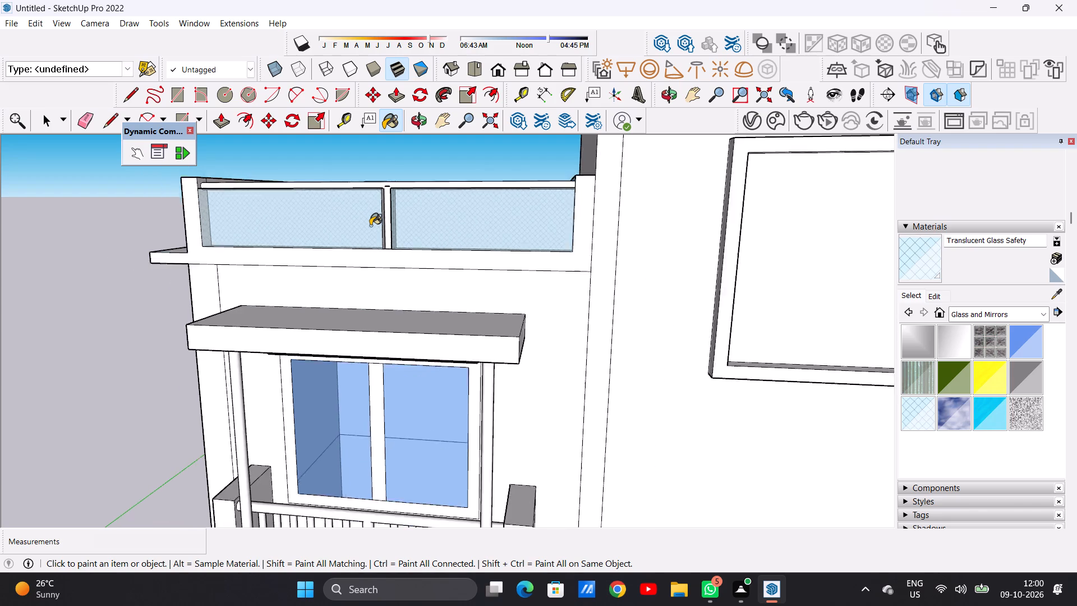
{"action": "scroll", "coordinate": [370, 226], "scroll_direction": "down", "scroll_amount": 14}
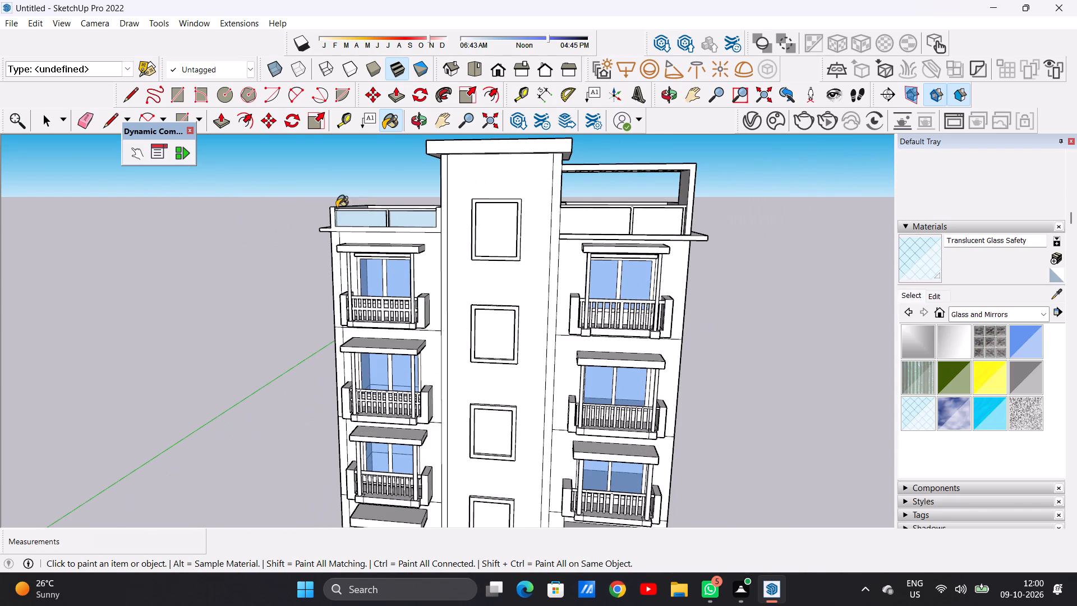
{"action": "middle_click_drag", "start_coordinate": [330, 216], "coordinate": [821, 182]}
{"action": "middle_click_drag", "start_coordinate": [477, 185], "coordinate": [590, 325]}
{"action": "scroll", "coordinate": [590, 325], "scroll_direction": "up", "scroll_amount": 1}
{"action": "scroll", "coordinate": [500, 312], "scroll_direction": "up", "scroll_amount": 14}
{"action": "left_click", "coordinate": [536, 308]}
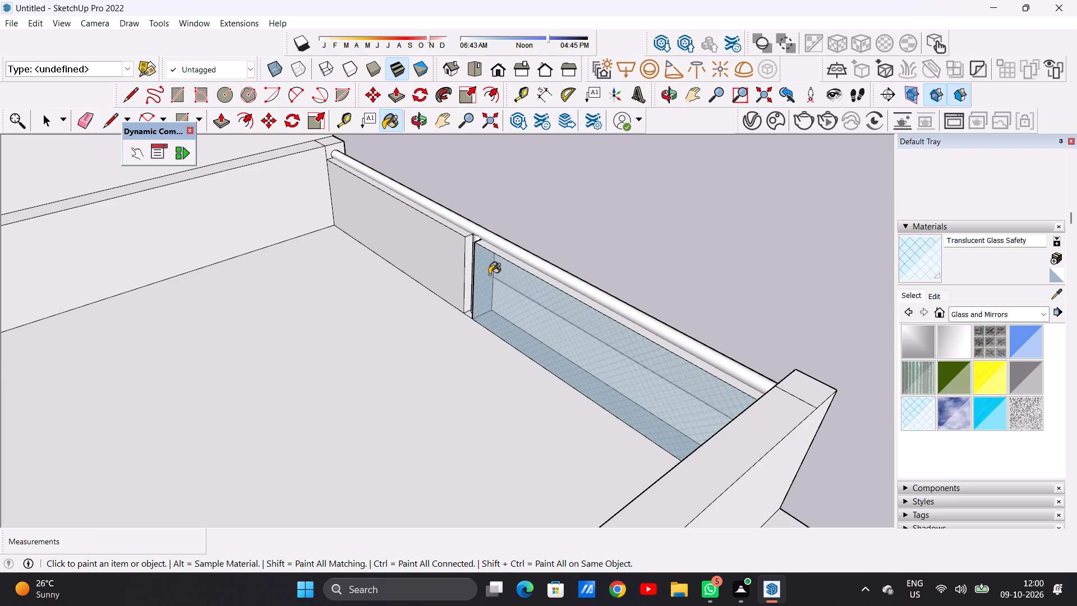
{"action": "left_click", "coordinate": [425, 247]}
Paint the outer faces of both roof terrace railing panels on the pergola side with Translucent Glass Safety.
{"action": "scroll", "coordinate": [427, 297], "scroll_direction": "down", "scroll_amount": 15}
{"action": "middle_click_drag", "start_coordinate": [607, 299], "coordinate": [596, 306]}
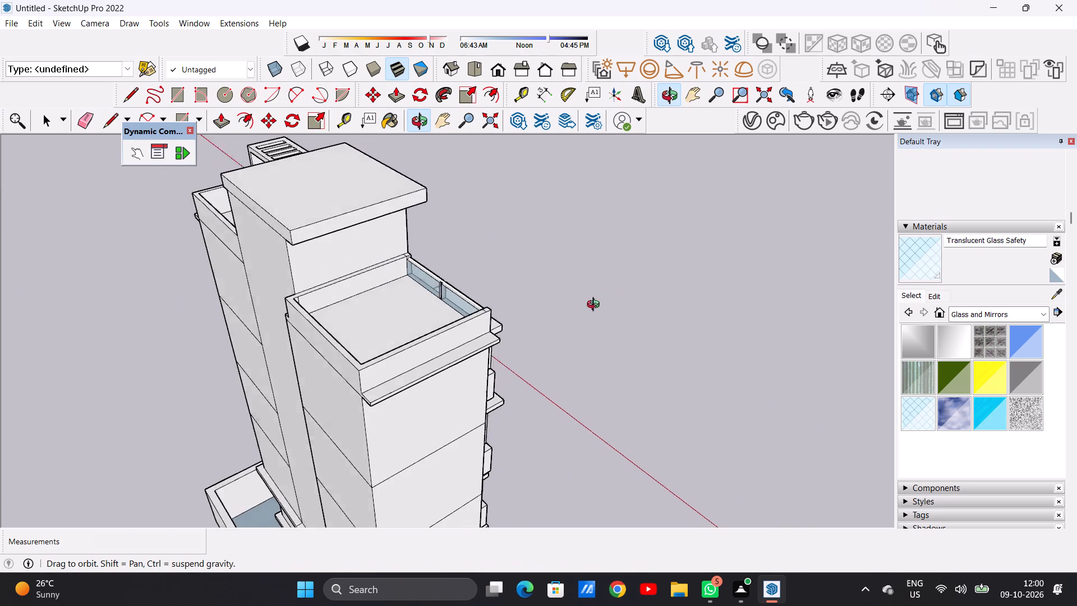
{"action": "middle_click_drag", "start_coordinate": [596, 306], "coordinate": [73, 259]}
{"action": "scroll", "coordinate": [288, 255], "scroll_direction": "down", "scroll_amount": 7}
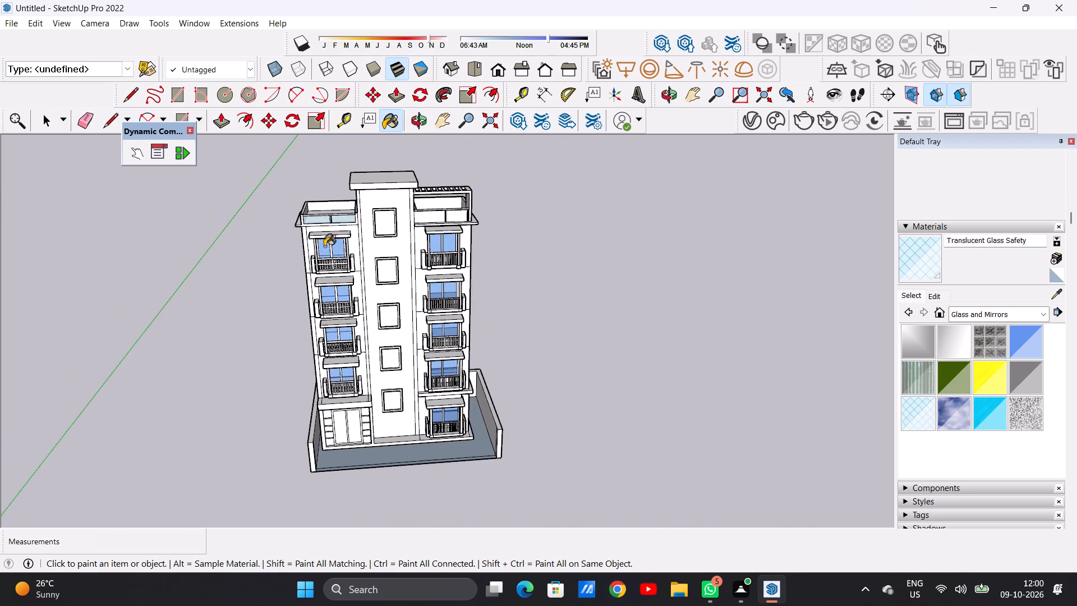
{"action": "middle_click_drag", "start_coordinate": [324, 246], "coordinate": [242, 217]}
{"action": "scroll", "coordinate": [325, 221], "scroll_direction": "up", "scroll_amount": 11}
{"action": "middle_click_drag", "start_coordinate": [320, 222], "coordinate": [347, 206]}
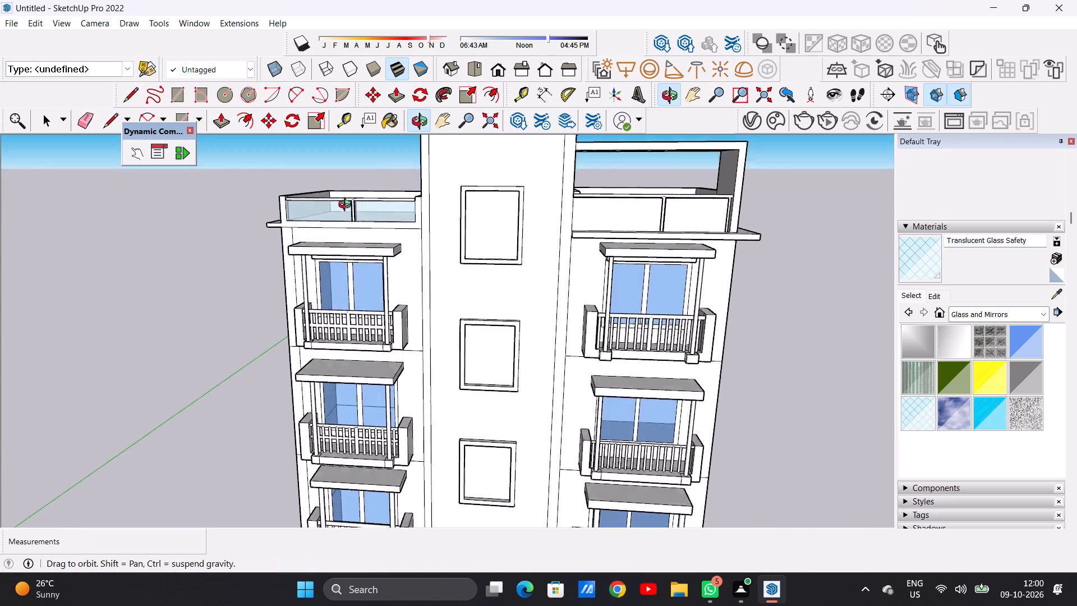
{"action": "middle_click_drag", "start_coordinate": [347, 206], "coordinate": [356, 194]}
{"action": "scroll", "coordinate": [390, 199], "scroll_direction": "up", "scroll_amount": 7}
{"action": "scroll", "coordinate": [231, 227], "scroll_direction": "down", "scroll_amount": 8}
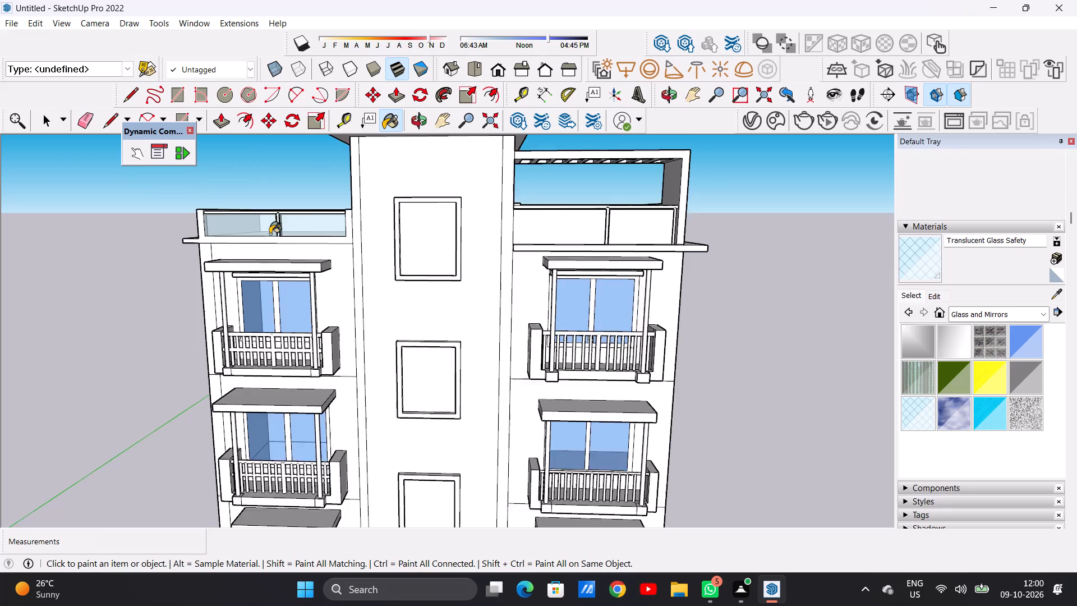
{"action": "scroll", "coordinate": [270, 234], "scroll_direction": "down", "scroll_amount": 3}
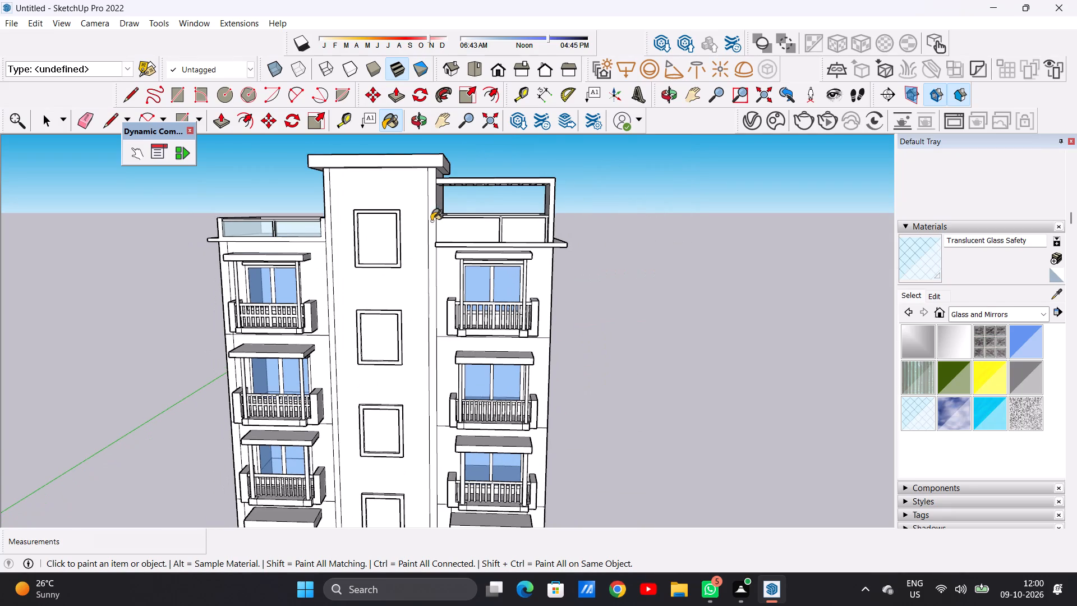
{"action": "scroll", "coordinate": [532, 216], "scroll_direction": "up", "scroll_amount": 16}
{"action": "left_click", "coordinate": [515, 235]}
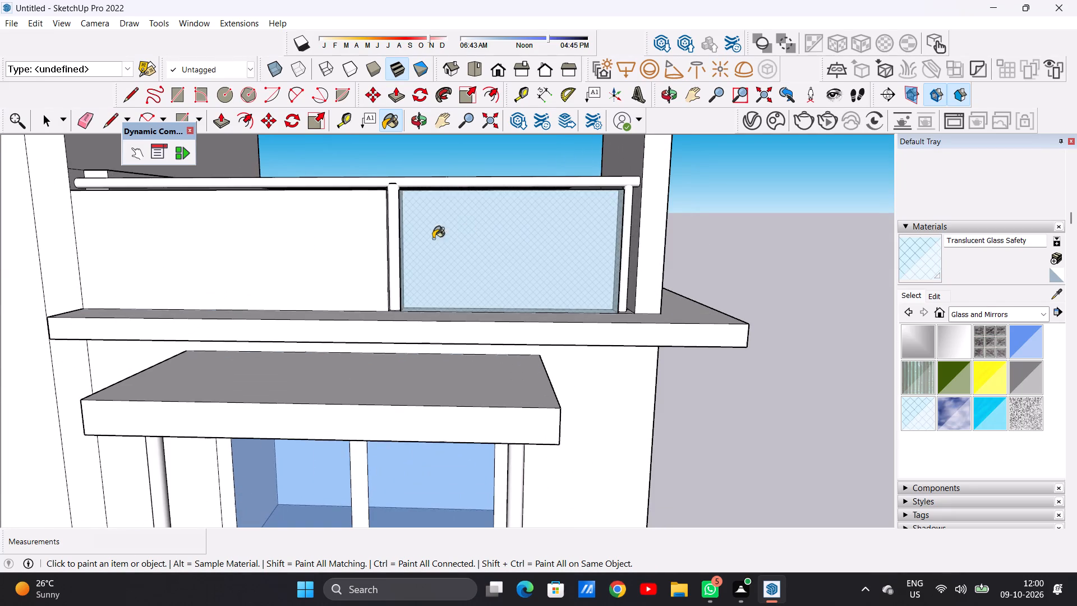
{"action": "left_click", "coordinate": [323, 240]}
Paint the inner faces of both roof terrace railing panels on the pergola side with Translucent Glass Safety.
{"action": "scroll", "coordinate": [430, 238], "scroll_direction": "down", "scroll_amount": 14}
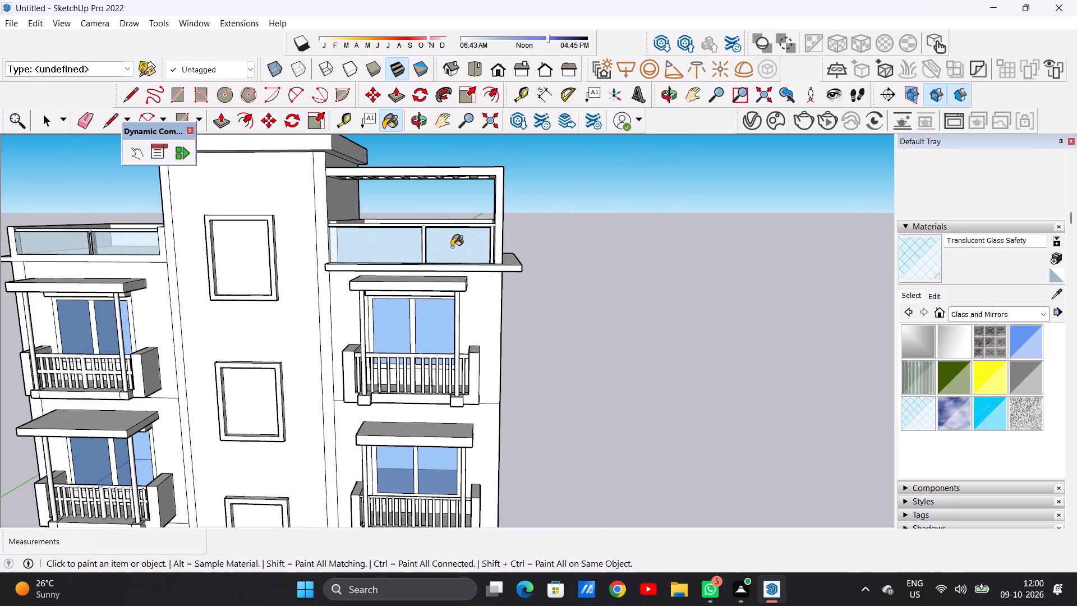
{"action": "middle_click_drag", "start_coordinate": [507, 241], "coordinate": [107, 272]}
{"action": "middle_click_drag", "start_coordinate": [605, 198], "coordinate": [251, 218]}
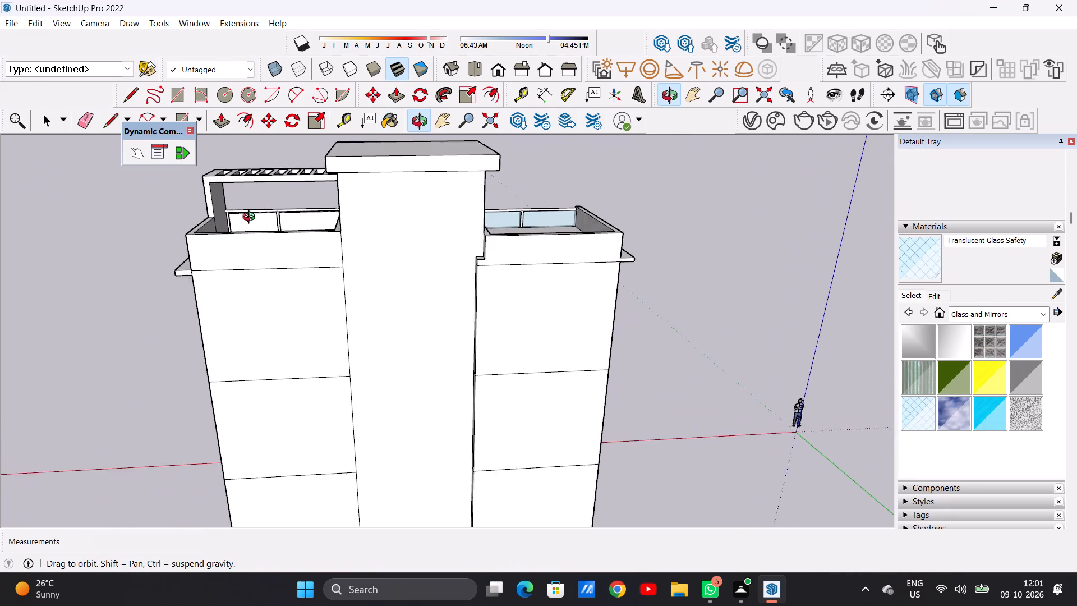
{"action": "middle_click_drag", "start_coordinate": [251, 218], "coordinate": [259, 241]}
{"action": "scroll", "coordinate": [264, 228], "scroll_direction": "up", "scroll_amount": 19}
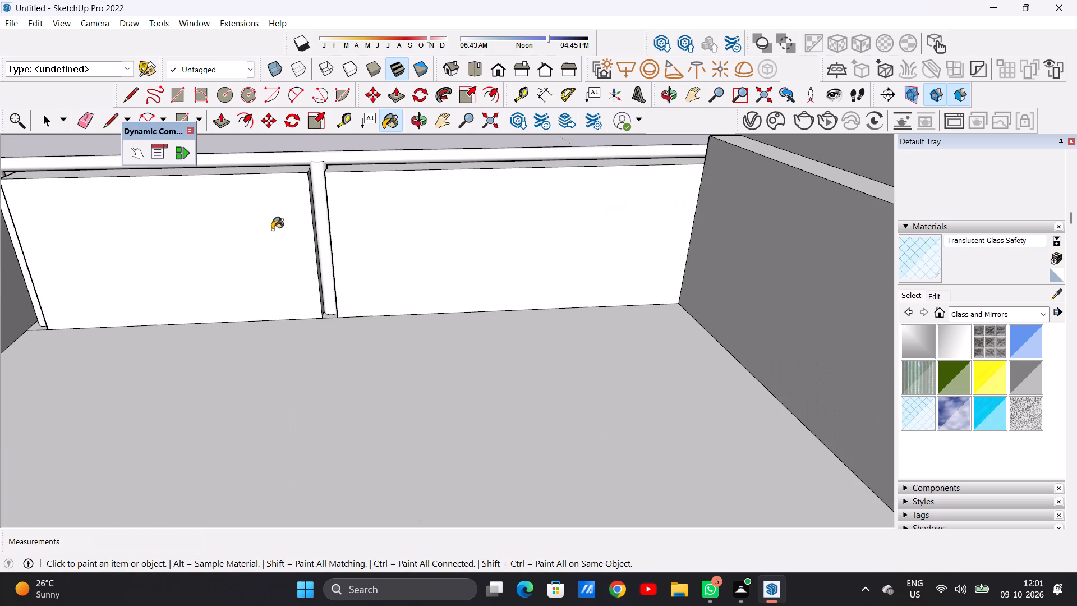
{"action": "left_click", "coordinate": [272, 229]}
{"action": "left_click", "coordinate": [406, 231]}
Paint the top edge faces of both pergola-side railing panels with Translucent Glass Safety.
{"action": "scroll", "coordinate": [362, 168], "scroll_direction": "up", "scroll_amount": 6}
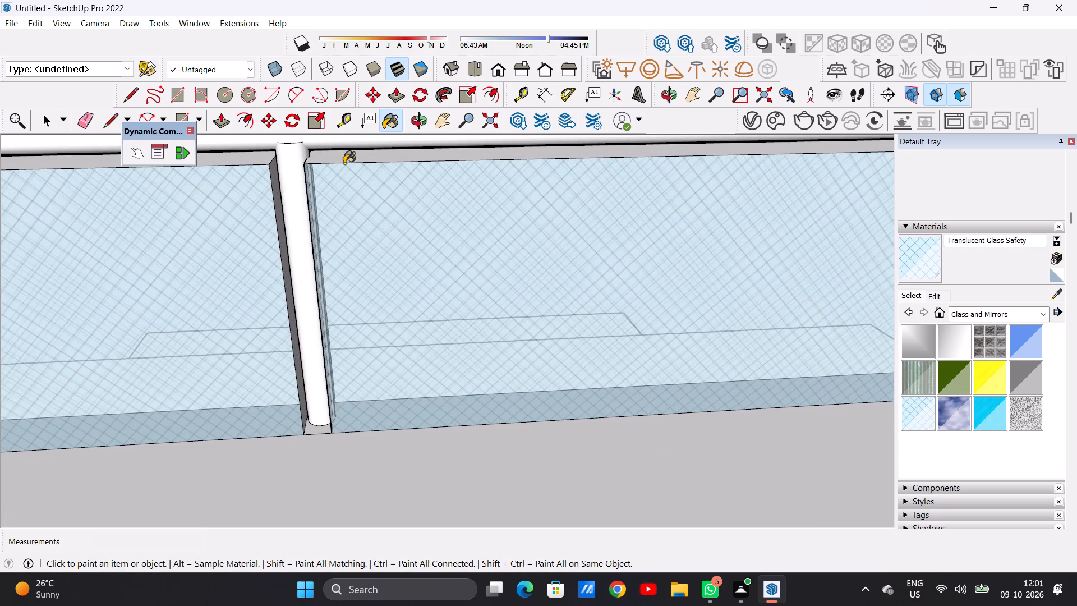
{"action": "scroll", "coordinate": [344, 163], "scroll_direction": "up", "scroll_amount": 4}
{"action": "left_click", "coordinate": [320, 159]}
{"action": "scroll", "coordinate": [400, 233], "scroll_direction": "down", "scroll_amount": 10}
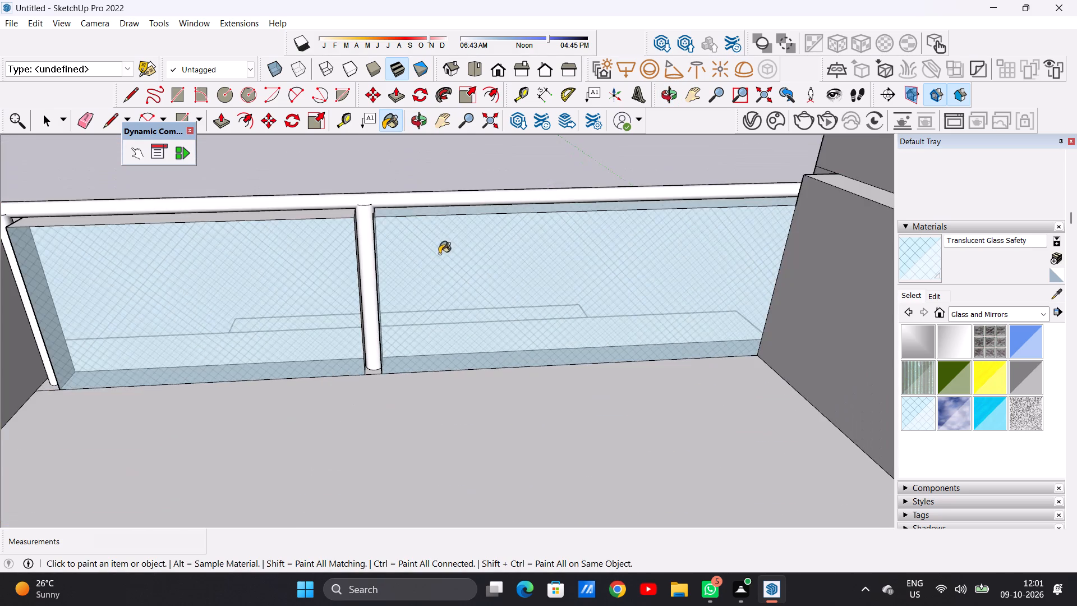
{"action": "scroll", "coordinate": [328, 204], "scroll_direction": "up", "scroll_amount": 12}
{"action": "left_click", "coordinate": [321, 227]}
Examine the glazed roof terrace railings and balcony doors across the whole front facade.
{"action": "scroll", "coordinate": [403, 254], "scroll_direction": "down", "scroll_amount": 2}
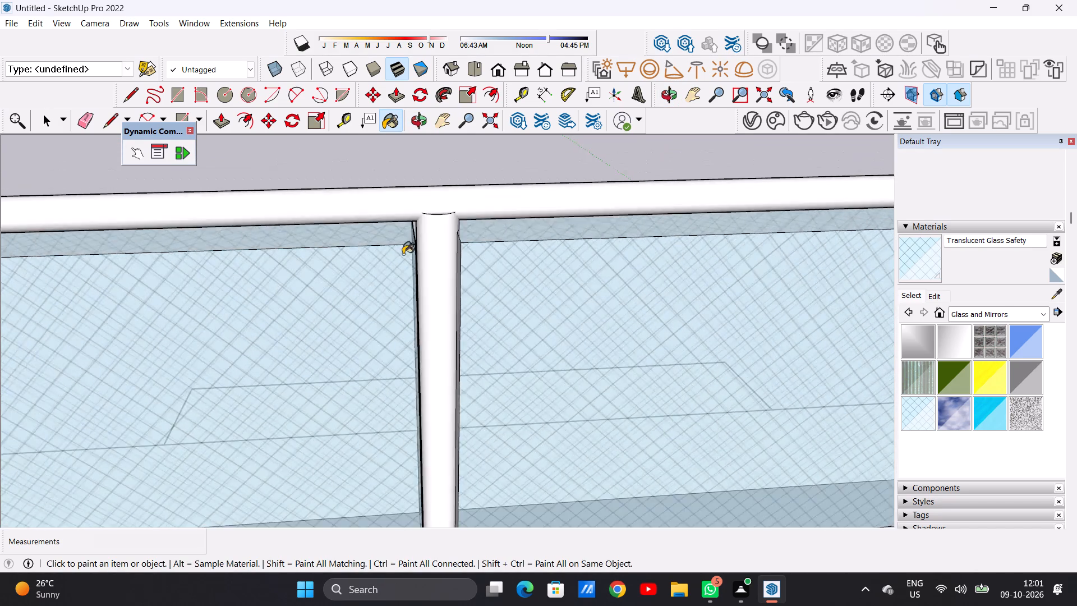
{"action": "scroll", "coordinate": [403, 254], "scroll_direction": "down", "scroll_amount": 20}
{"action": "scroll", "coordinate": [403, 254], "scroll_direction": "down", "scroll_amount": 6}
{"action": "middle_click_drag", "start_coordinate": [286, 290], "coordinate": [596, 284]}
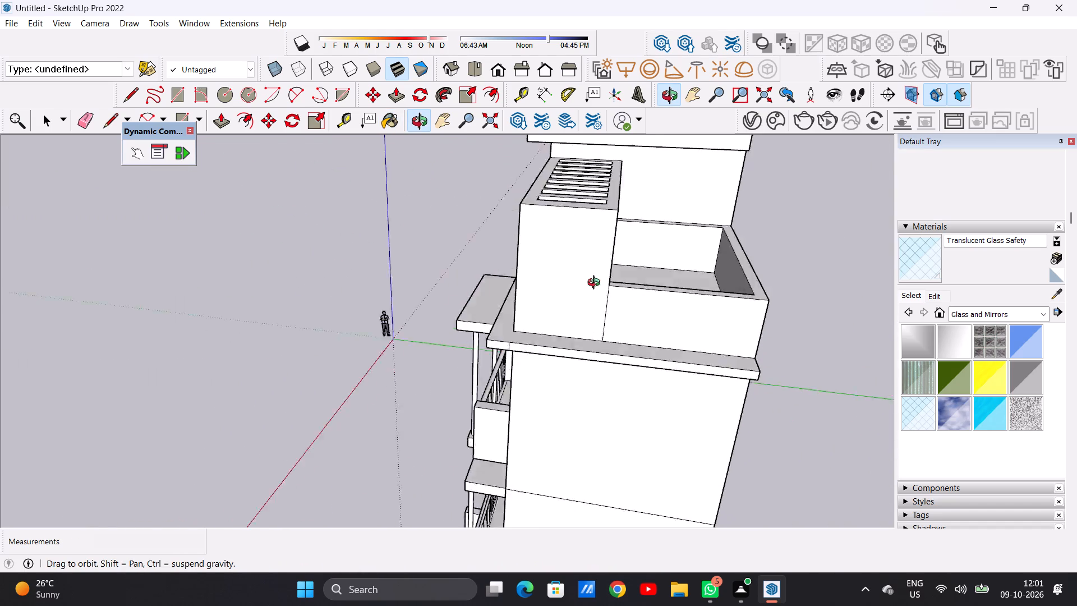
{"action": "middle_click_drag", "start_coordinate": [596, 284], "coordinate": [635, 277]}
{"action": "middle_click_drag", "start_coordinate": [418, 280], "coordinate": [798, 229]}
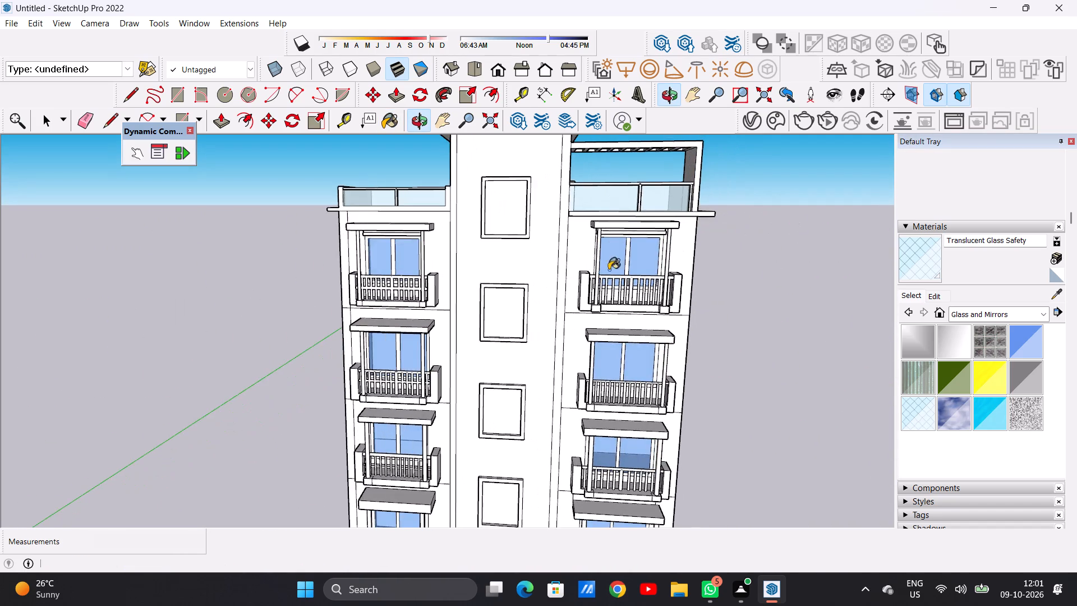
{"action": "scroll", "coordinate": [507, 281], "scroll_direction": "down", "scroll_amount": 7}
{"action": "scroll", "coordinate": [463, 251], "scroll_direction": "up", "scroll_amount": 13}
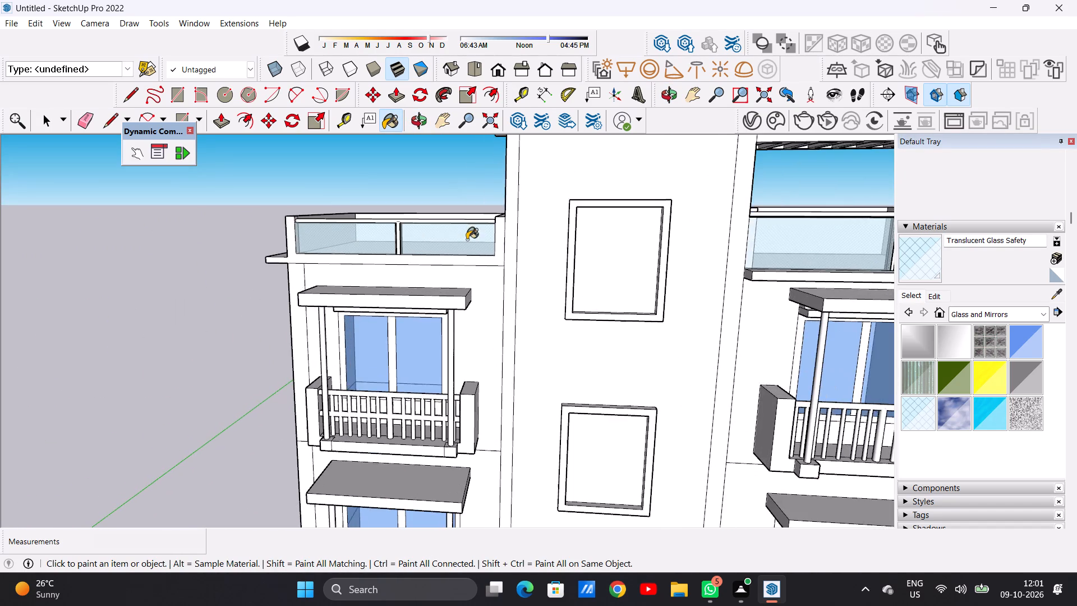
{"action": "scroll", "coordinate": [420, 240], "scroll_direction": "up", "scroll_amount": 5}
{"action": "scroll", "coordinate": [415, 255], "scroll_direction": "down", "scroll_amount": 11}
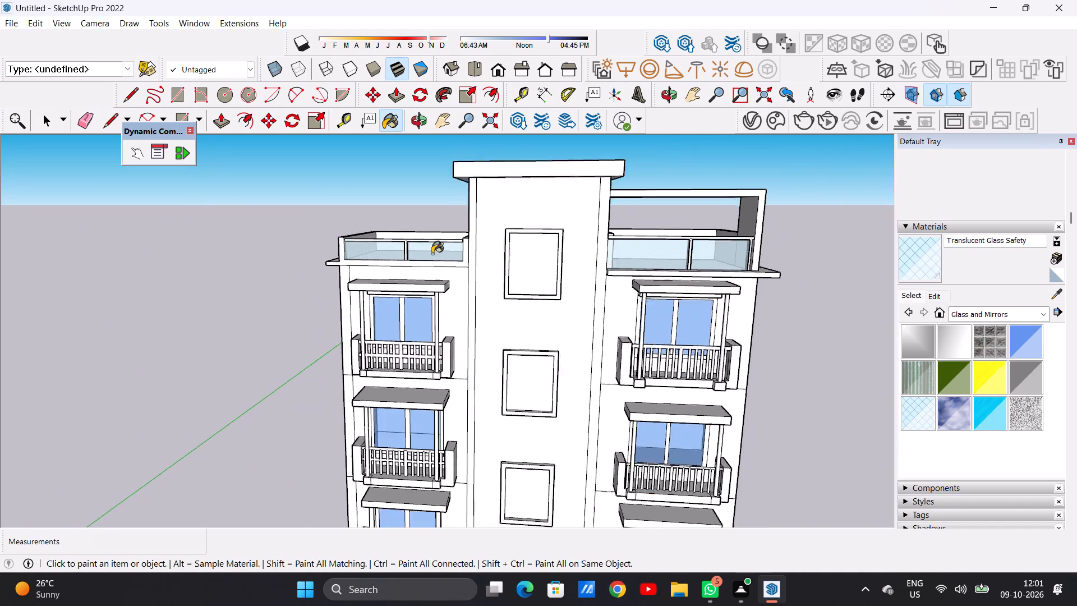
{"action": "scroll", "coordinate": [432, 254], "scroll_direction": "down", "scroll_amount": 8}
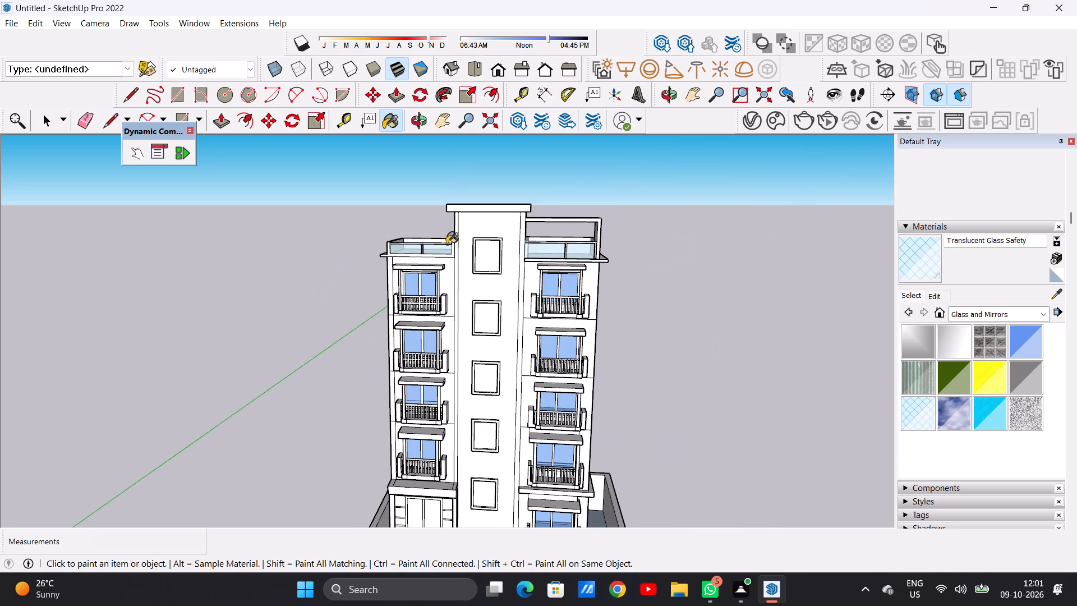
{"action": "key", "text": "space"}
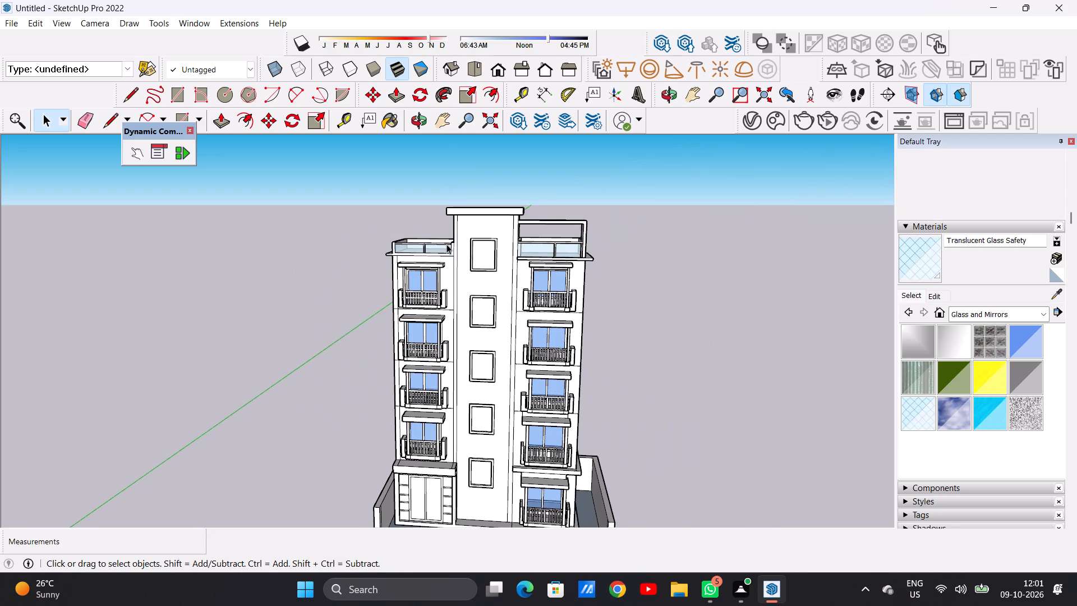
{"action": "scroll", "coordinate": [471, 256], "scroll_direction": "down", "scroll_amount": 4}
{"action": "scroll", "coordinate": [491, 336], "scroll_direction": "up", "scroll_amount": 7}
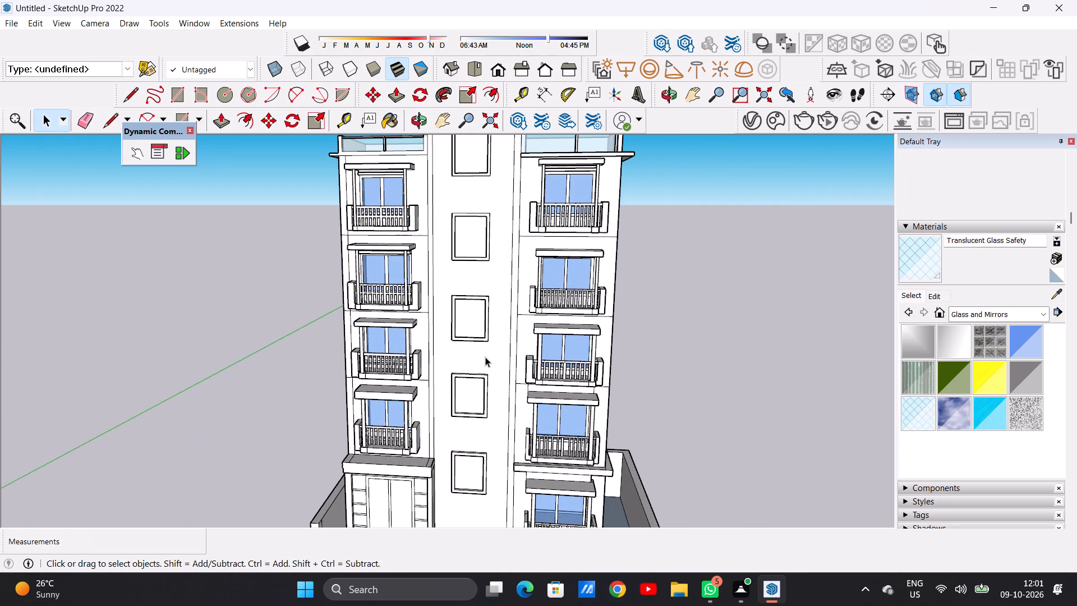
{"action": "scroll", "coordinate": [467, 359], "scroll_direction": "down", "scroll_amount": 3}
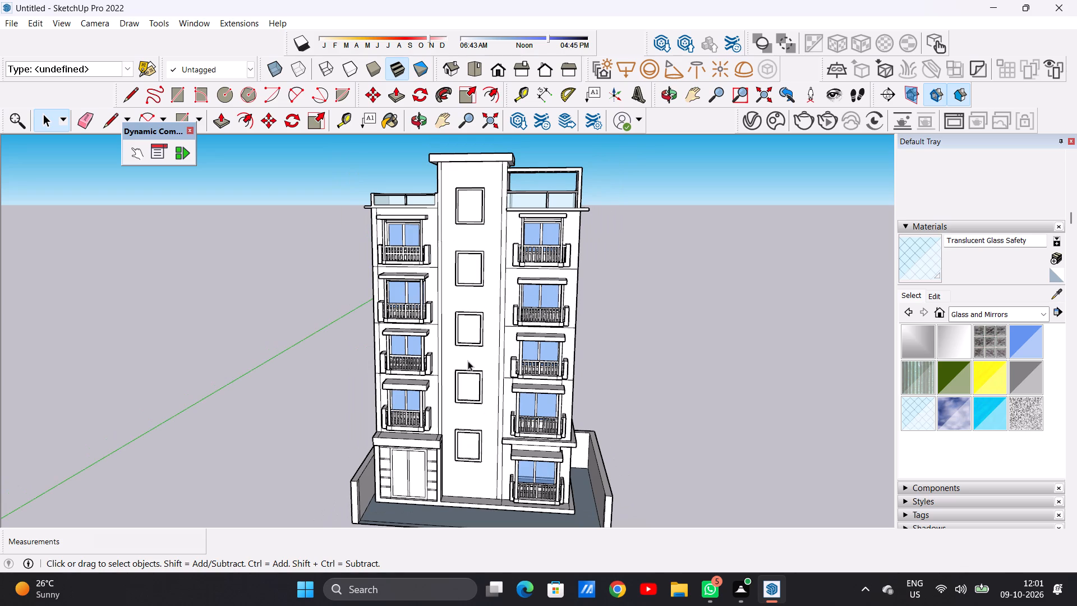
{"action": "scroll", "coordinate": [468, 361], "scroll_direction": "down", "scroll_amount": 1}
{"action": "scroll", "coordinate": [468, 361], "scroll_direction": "up", "scroll_amount": 1}
{"action": "scroll", "coordinate": [468, 361], "scroll_direction": "down", "scroll_amount": 3}
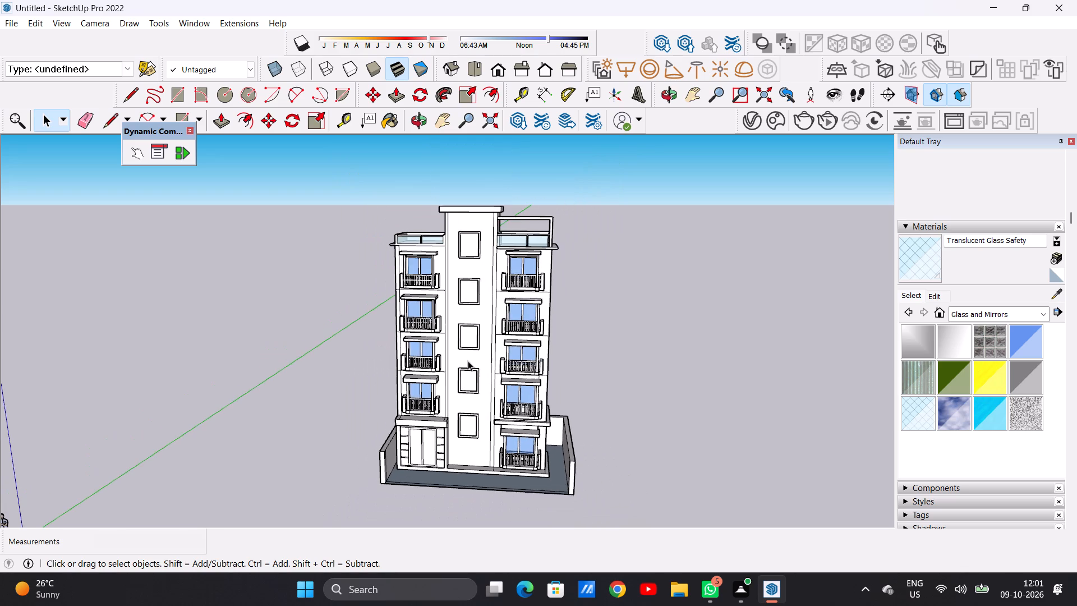
Paint the pane of the lowest window on the central tower with Translucent Glass Gray.
{"action": "scroll", "coordinate": [478, 430], "scroll_direction": "up", "scroll_amount": 6}
{"action": "scroll", "coordinate": [473, 415], "scroll_direction": "down", "scroll_amount": 3}
{"action": "scroll", "coordinate": [473, 265], "scroll_direction": "down", "scroll_amount": 2}
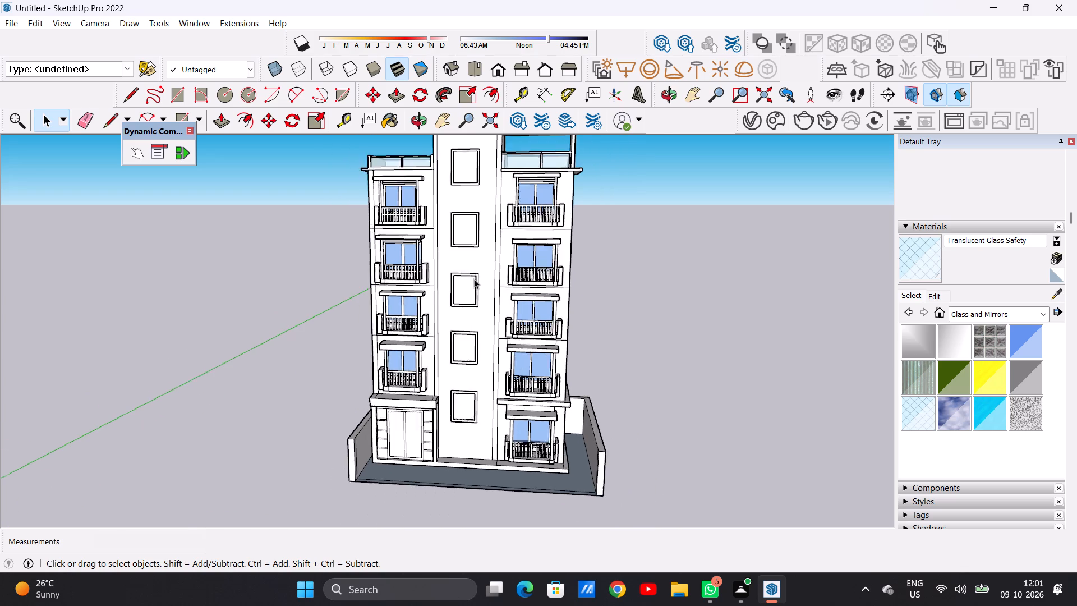
{"action": "scroll", "coordinate": [474, 279], "scroll_direction": "down", "scroll_amount": 1}
{"action": "scroll", "coordinate": [478, 167], "scroll_direction": "up", "scroll_amount": 6}
{"action": "scroll", "coordinate": [482, 192], "scroll_direction": "down", "scroll_amount": 1}
{"action": "scroll", "coordinate": [482, 192], "scroll_direction": "up", "scroll_amount": 8}
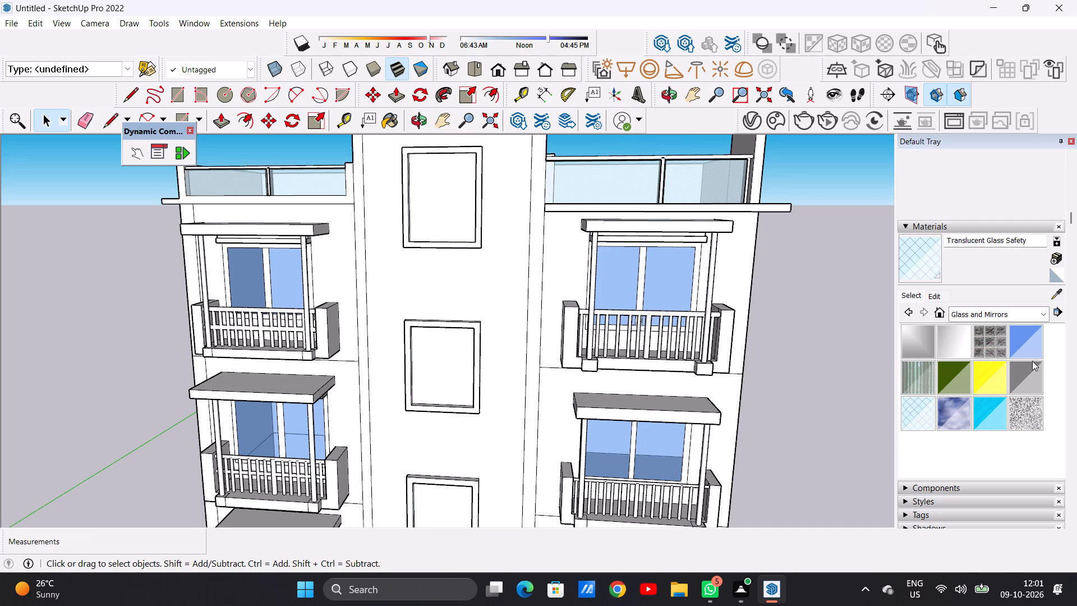
{"action": "left_click", "coordinate": [1025, 374]}
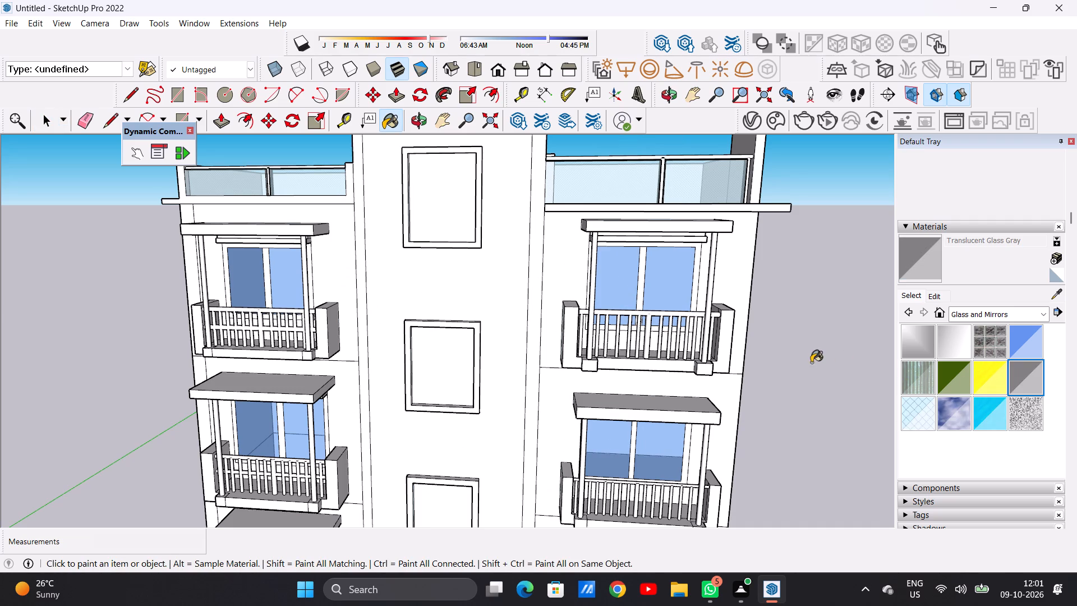
{"action": "scroll", "coordinate": [564, 332], "scroll_direction": "down", "scroll_amount": 9}
{"action": "scroll", "coordinate": [512, 435], "scroll_direction": "down", "scroll_amount": 5}
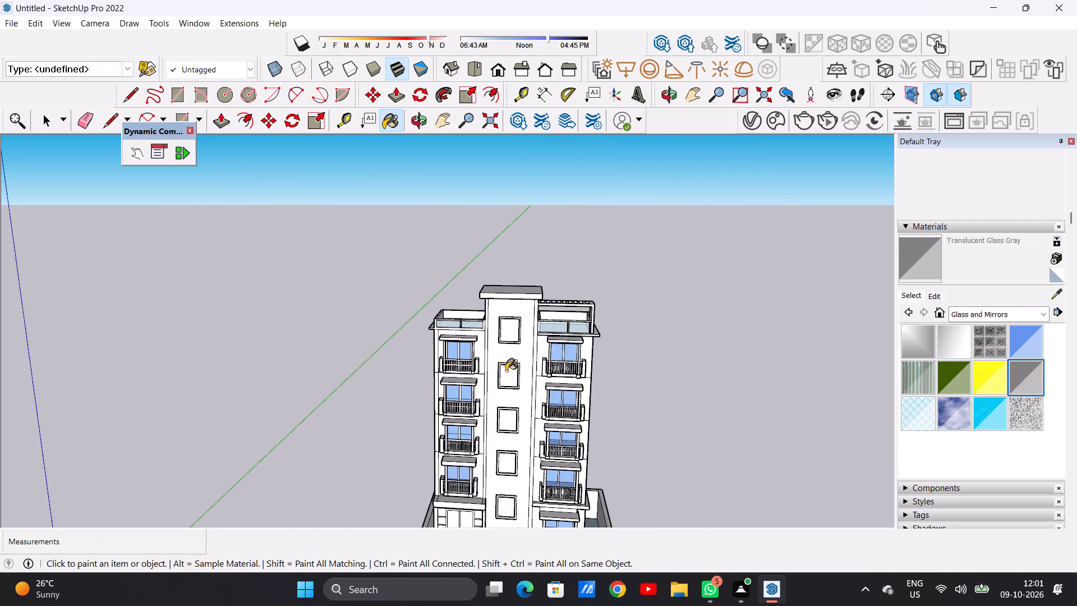
{"action": "scroll", "coordinate": [506, 371], "scroll_direction": "down", "scroll_amount": 3}
{"action": "scroll", "coordinate": [518, 506], "scroll_direction": "up", "scroll_amount": 20}
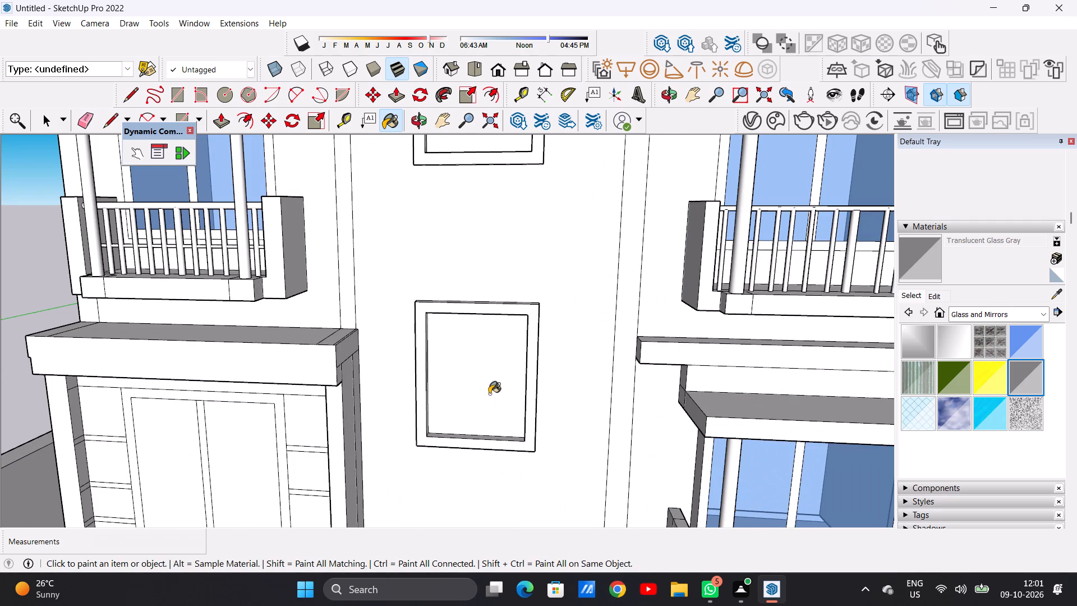
{"action": "left_click", "coordinate": [489, 394]}
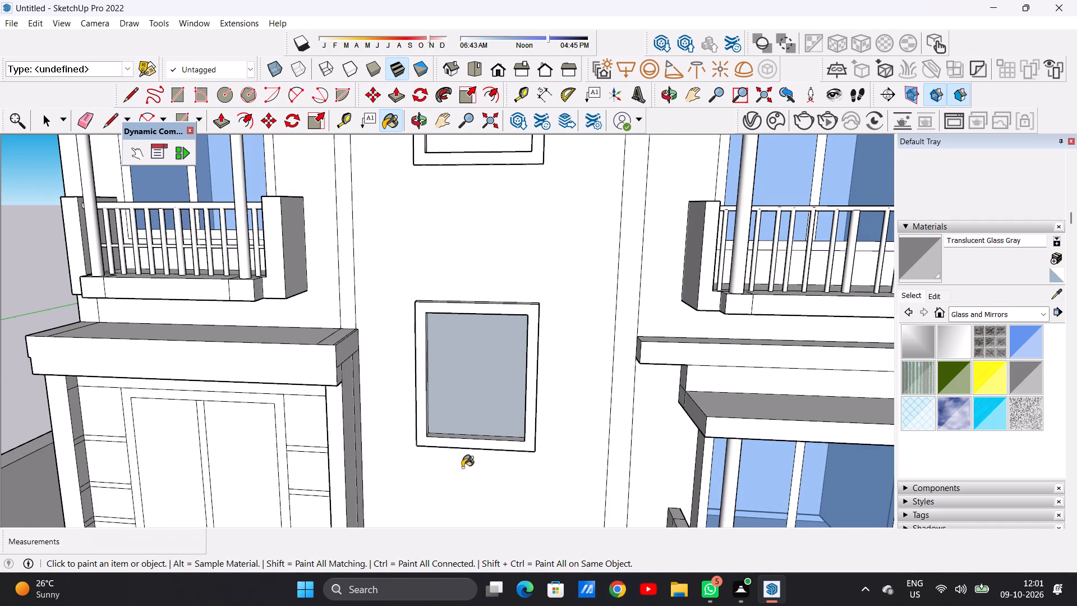
Paint the pane of the second-lowest central tower window with Translucent Glass Tinted.
{"action": "scroll", "coordinate": [464, 472], "scroll_direction": "down", "scroll_amount": 16}
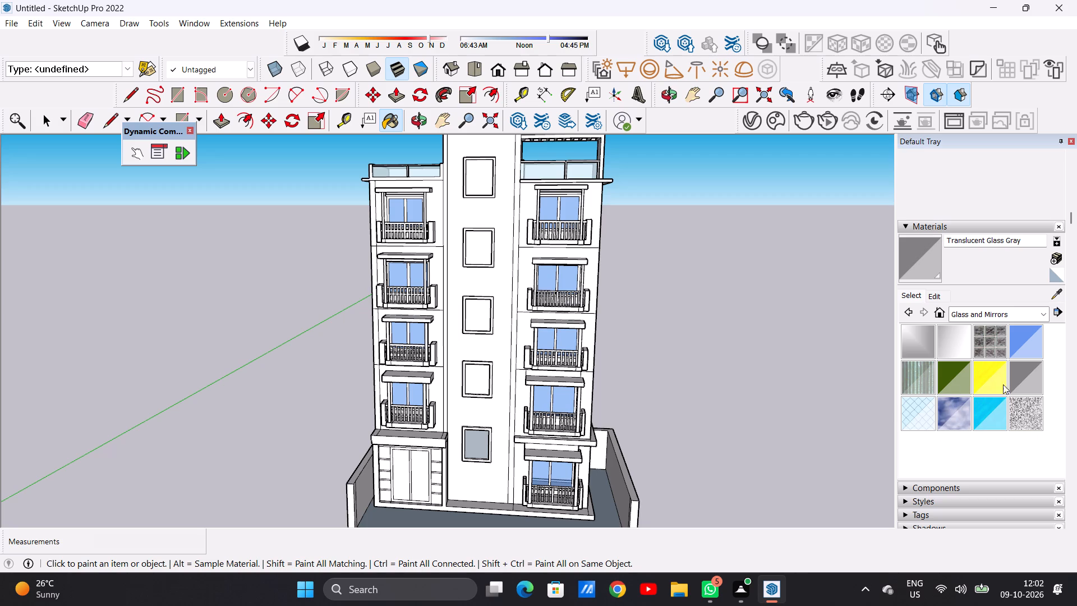
{"action": "left_click", "coordinate": [983, 403]}
{"action": "scroll", "coordinate": [483, 441], "scroll_direction": "up", "scroll_amount": 2}
{"action": "scroll", "coordinate": [483, 441], "scroll_direction": "down", "scroll_amount": 1}
{"action": "scroll", "coordinate": [483, 441], "scroll_direction": "up", "scroll_amount": 2}
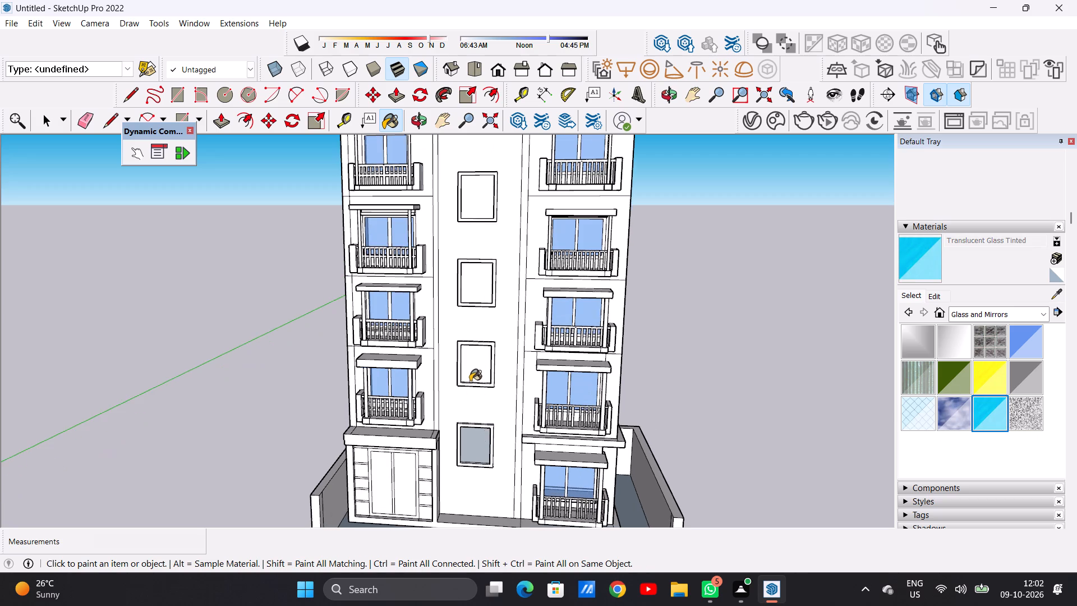
{"action": "scroll", "coordinate": [478, 355], "scroll_direction": "up", "scroll_amount": 6}
{"action": "left_click", "coordinate": [481, 359]}
{"action": "scroll", "coordinate": [472, 392], "scroll_direction": "down", "scroll_amount": 6}
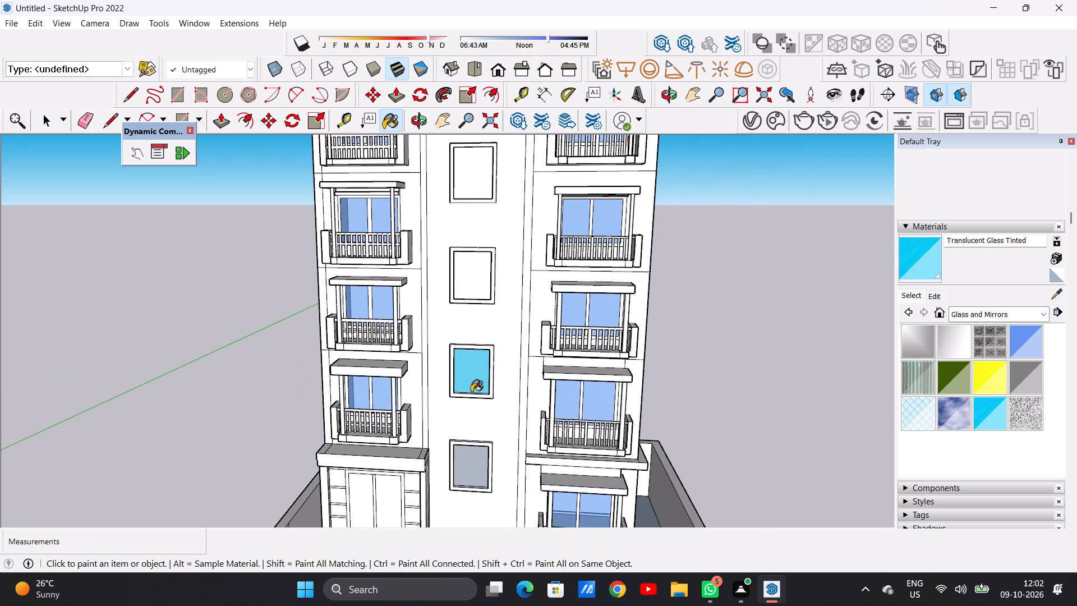
Darken the Translucent Glass Tinted material to a medium teal by lowering its colour brightness.
{"action": "scroll", "coordinate": [471, 392], "scroll_direction": "up", "scroll_amount": 4}
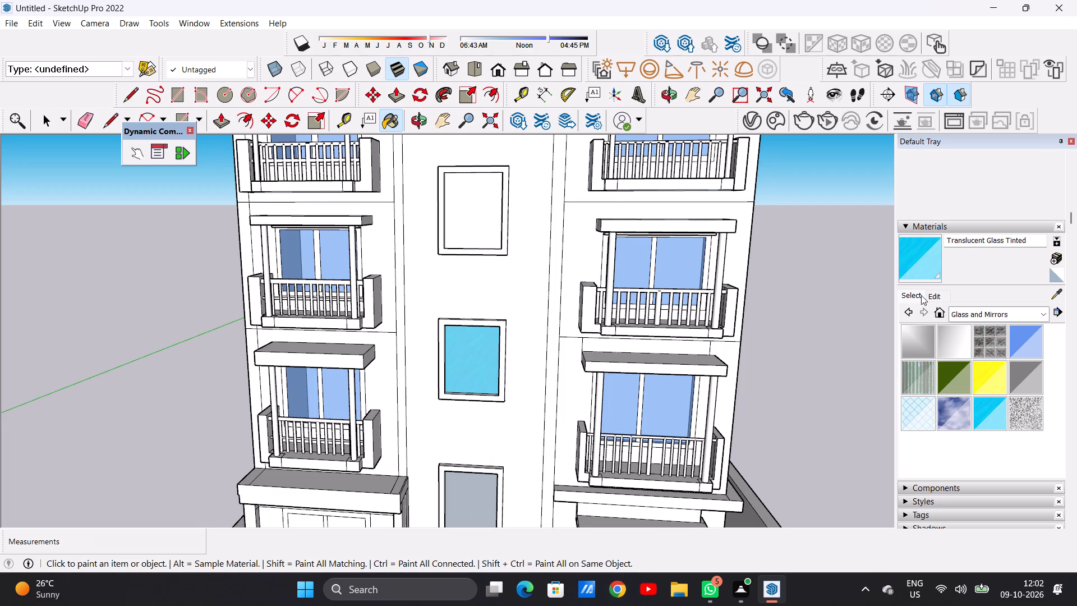
{"action": "left_click", "coordinate": [930, 294]}
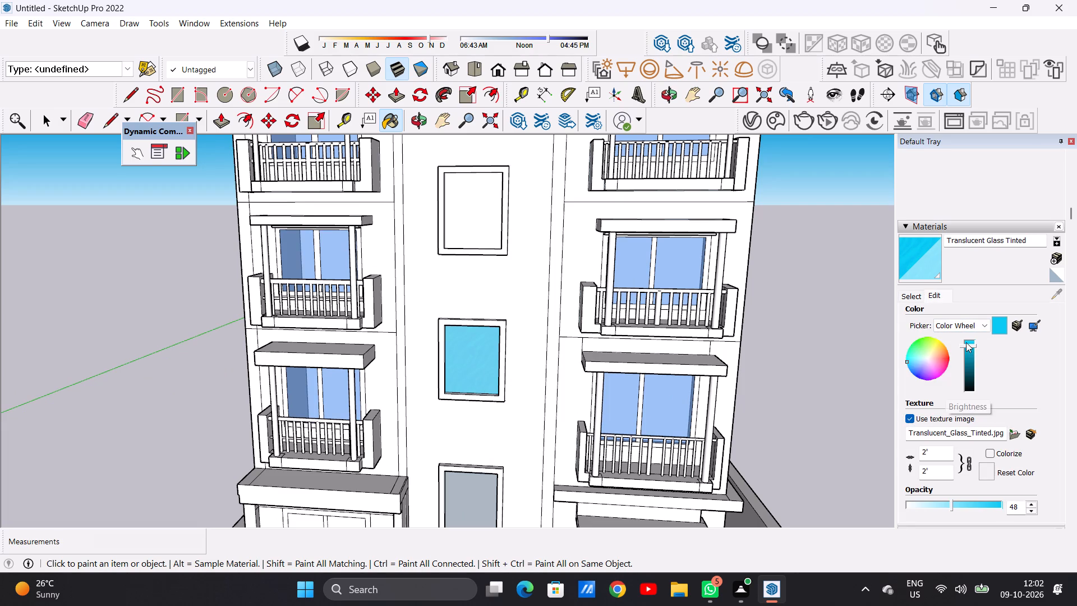
{"action": "left_click", "coordinate": [966, 342]}
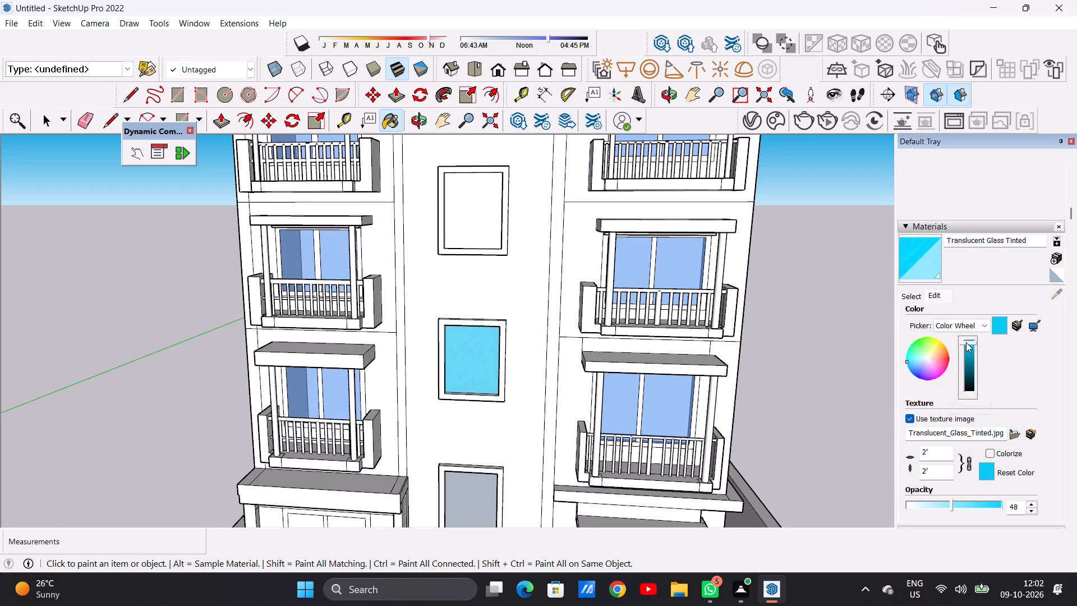
{"action": "left_click", "coordinate": [969, 369]}
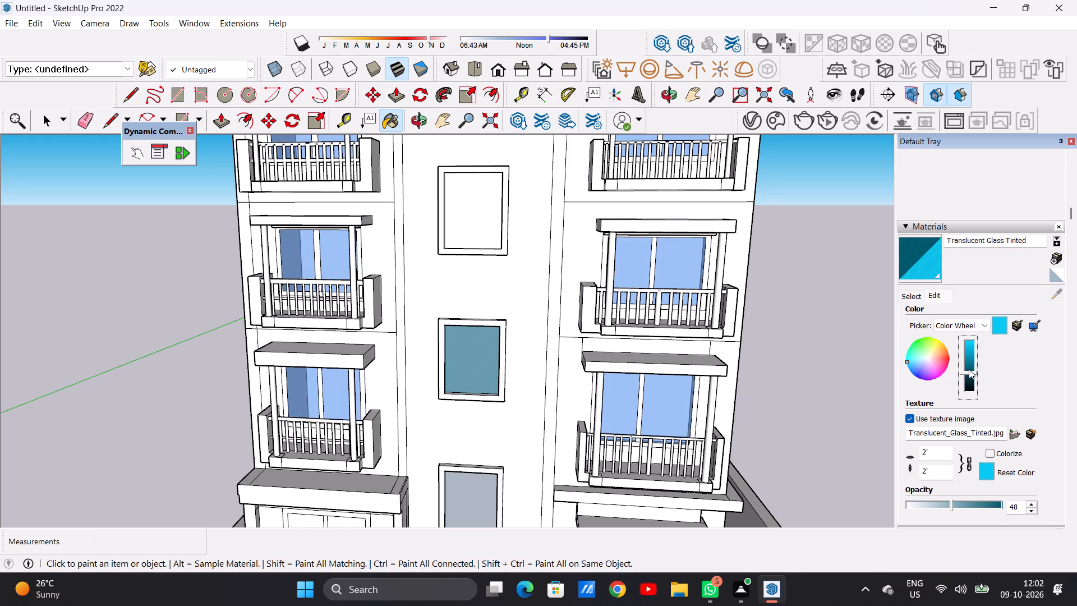
{"action": "left_click", "coordinate": [967, 363]}
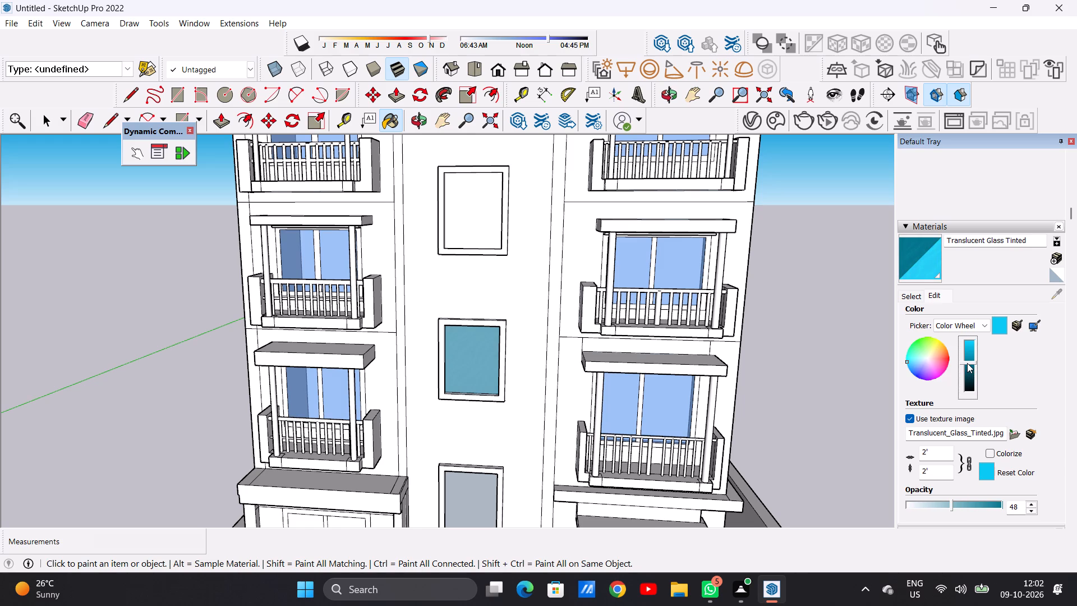
{"action": "left_click", "coordinate": [968, 358]}
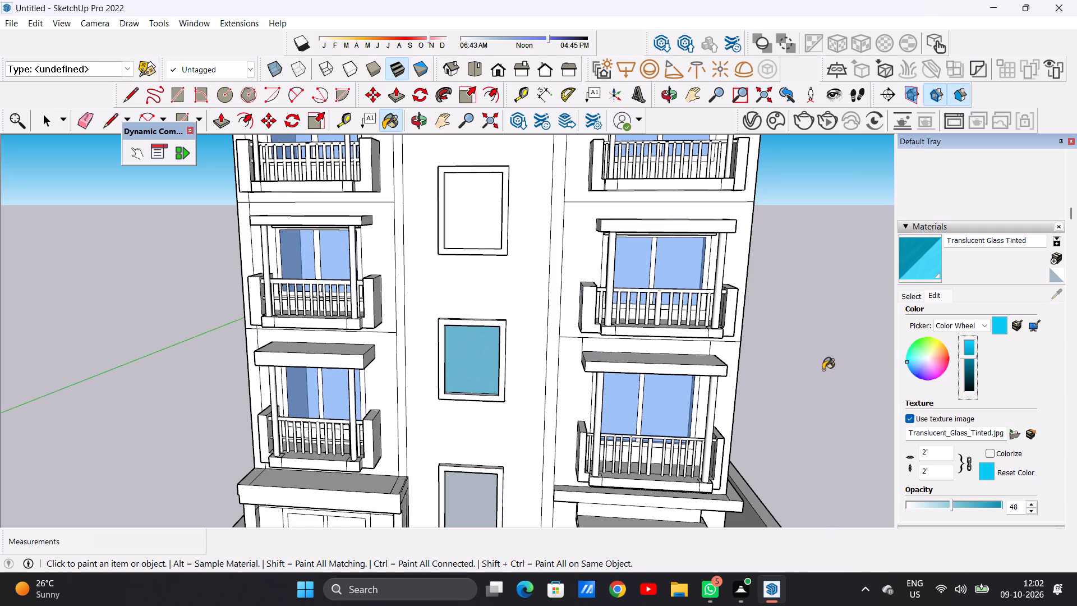
Examine how the grey and darkened tinted panes on the central tower look against the whole front facade.
{"action": "scroll", "coordinate": [517, 367], "scroll_direction": "down", "scroll_amount": 16}
{"action": "scroll", "coordinate": [489, 327], "scroll_direction": "up", "scroll_amount": 6}
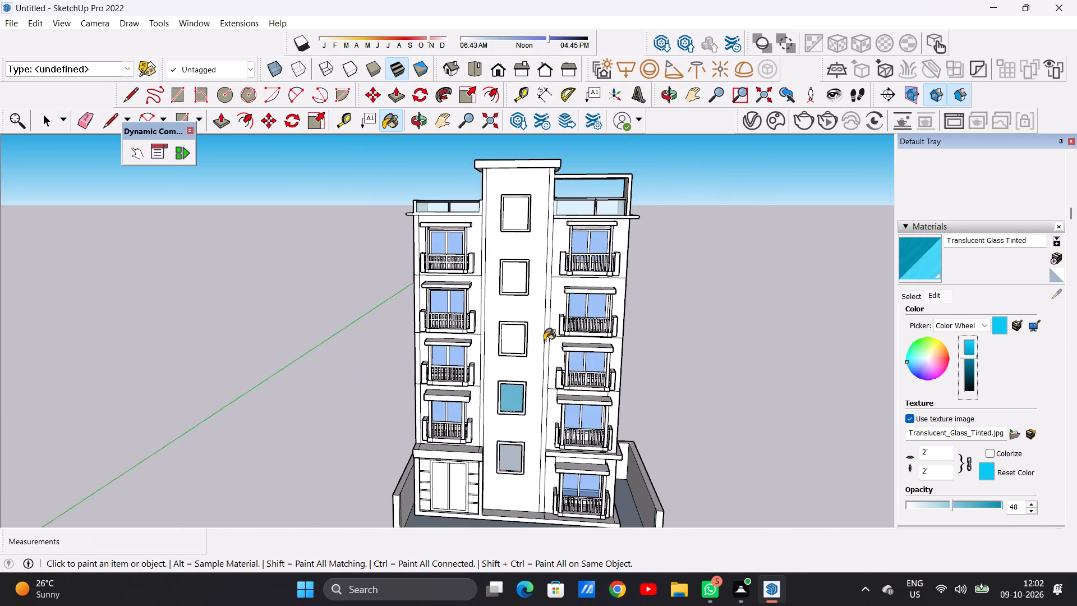
{"action": "scroll", "coordinate": [486, 333], "scroll_direction": "down", "scroll_amount": 8}
{"action": "scroll", "coordinate": [523, 353], "scroll_direction": "up", "scroll_amount": 12}
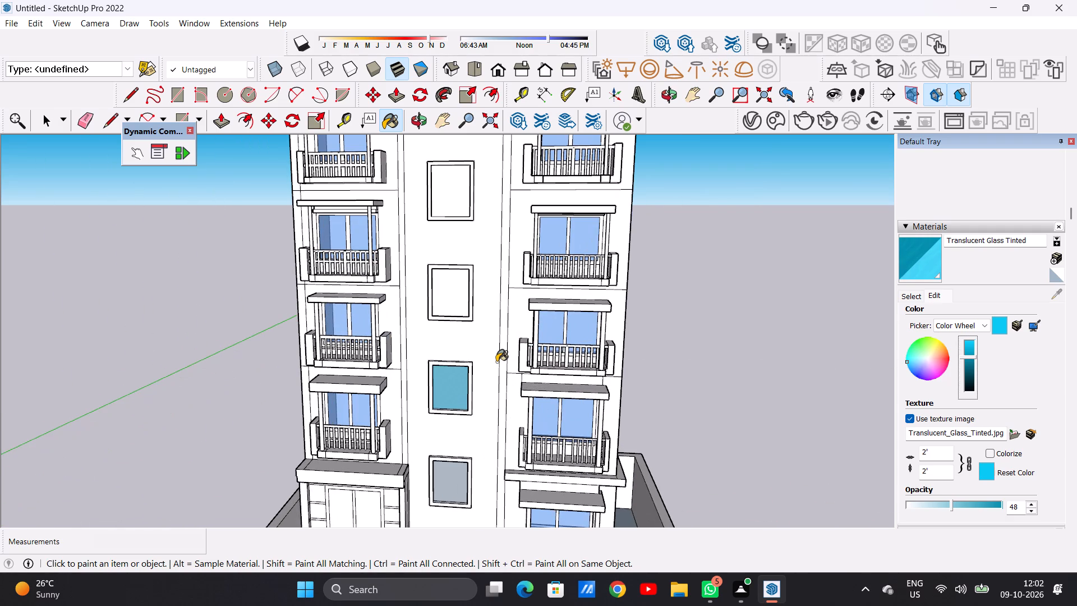
{"action": "scroll", "coordinate": [496, 362], "scroll_direction": "down", "scroll_amount": 3}
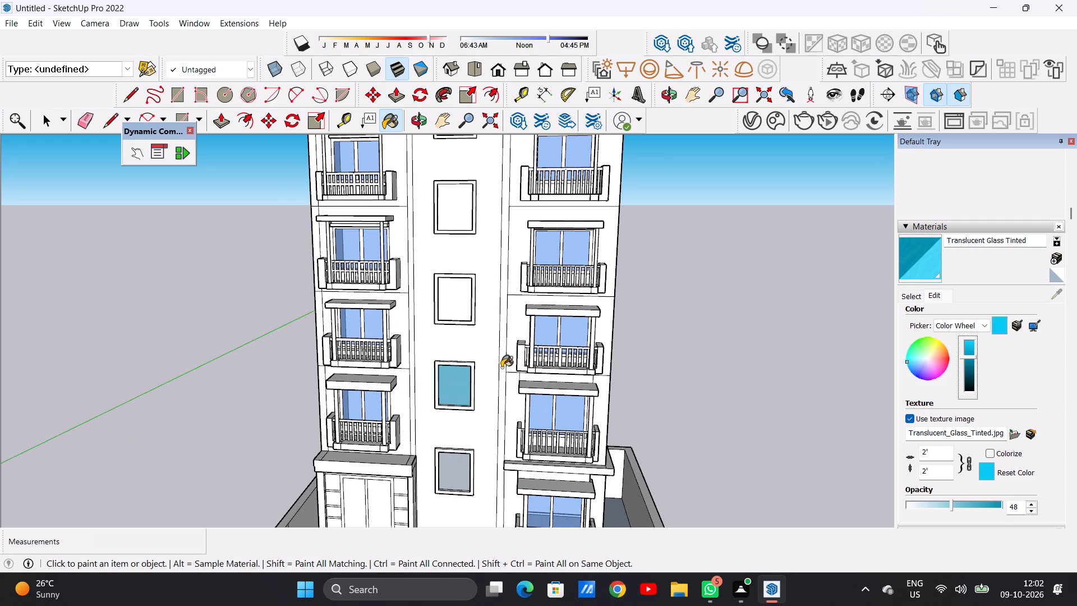
{"action": "scroll", "coordinate": [484, 379], "scroll_direction": "down", "scroll_amount": 8}
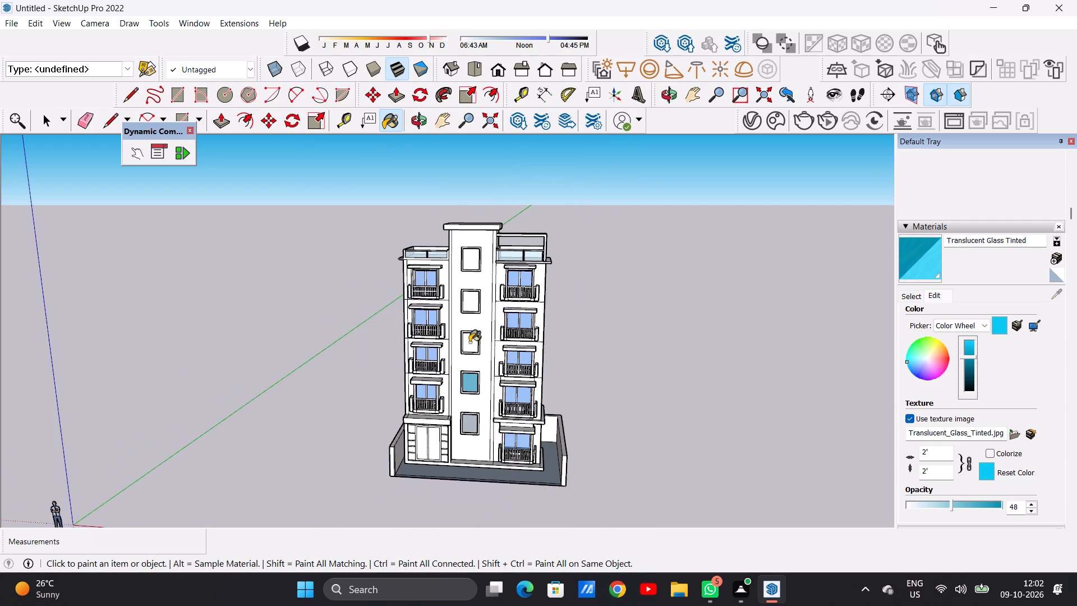
{"action": "scroll", "coordinate": [471, 342], "scroll_direction": "up", "scroll_amount": 9}
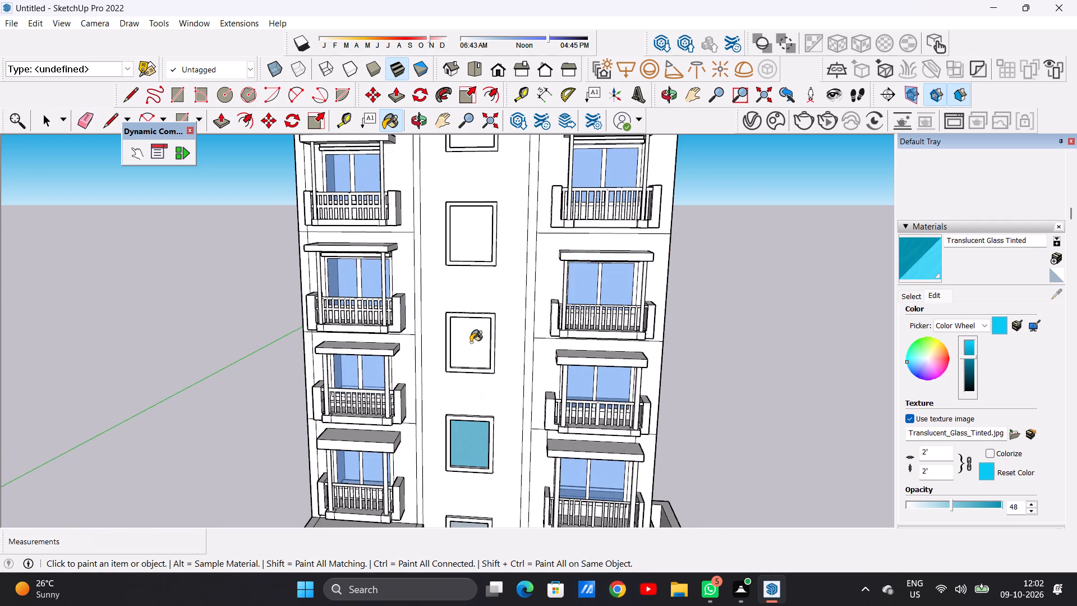
{"action": "scroll", "coordinate": [471, 342], "scroll_direction": "up", "scroll_amount": 3}
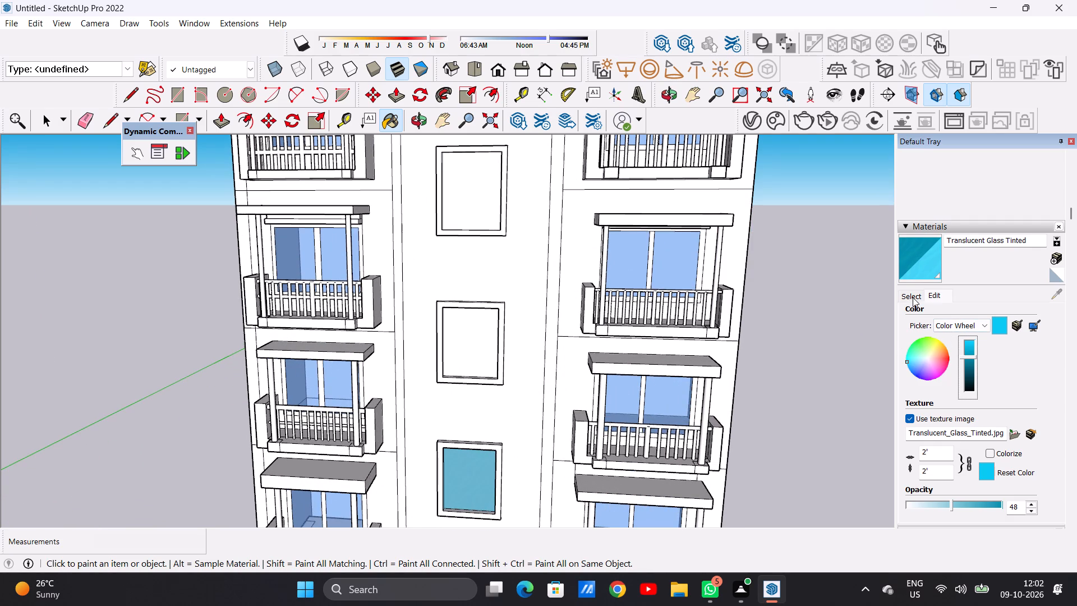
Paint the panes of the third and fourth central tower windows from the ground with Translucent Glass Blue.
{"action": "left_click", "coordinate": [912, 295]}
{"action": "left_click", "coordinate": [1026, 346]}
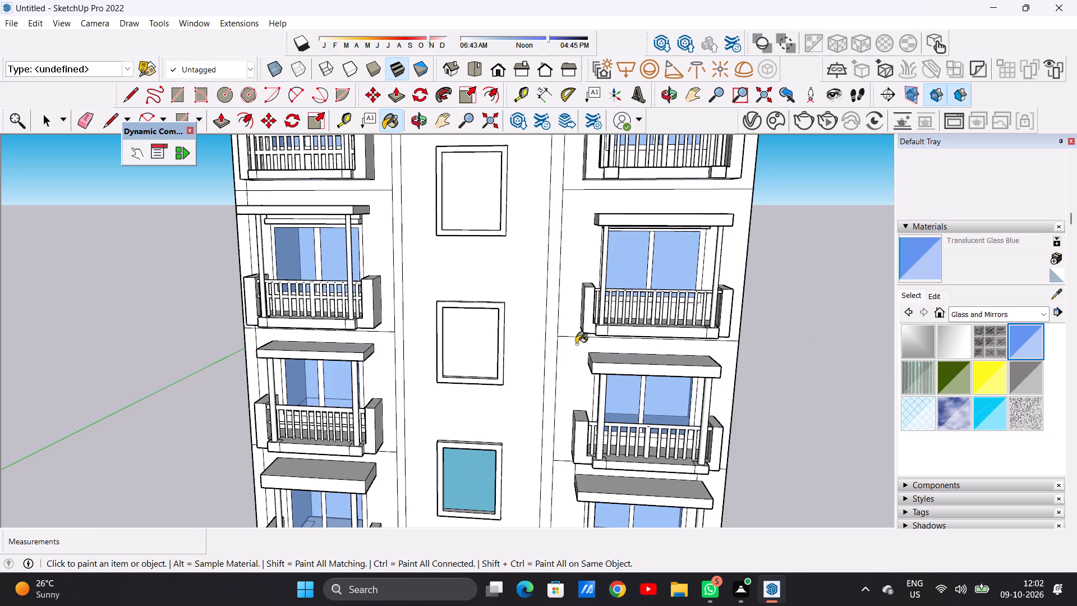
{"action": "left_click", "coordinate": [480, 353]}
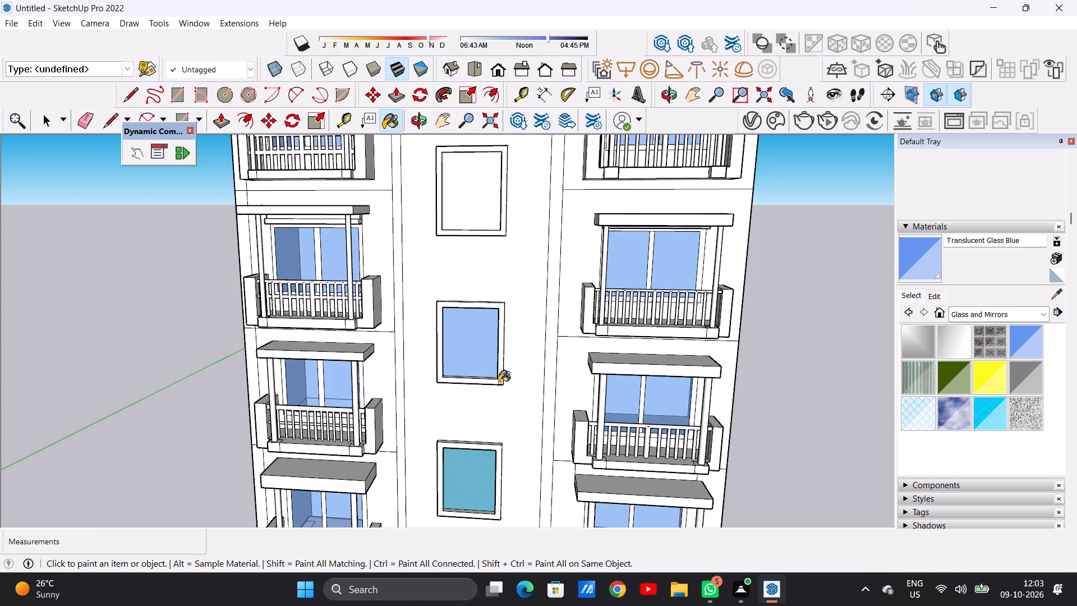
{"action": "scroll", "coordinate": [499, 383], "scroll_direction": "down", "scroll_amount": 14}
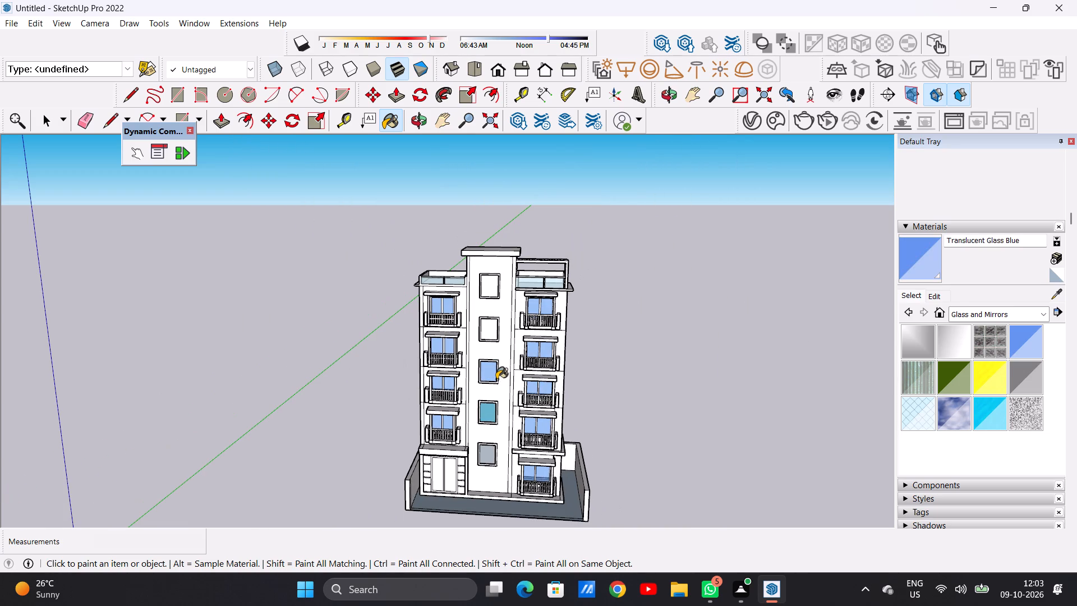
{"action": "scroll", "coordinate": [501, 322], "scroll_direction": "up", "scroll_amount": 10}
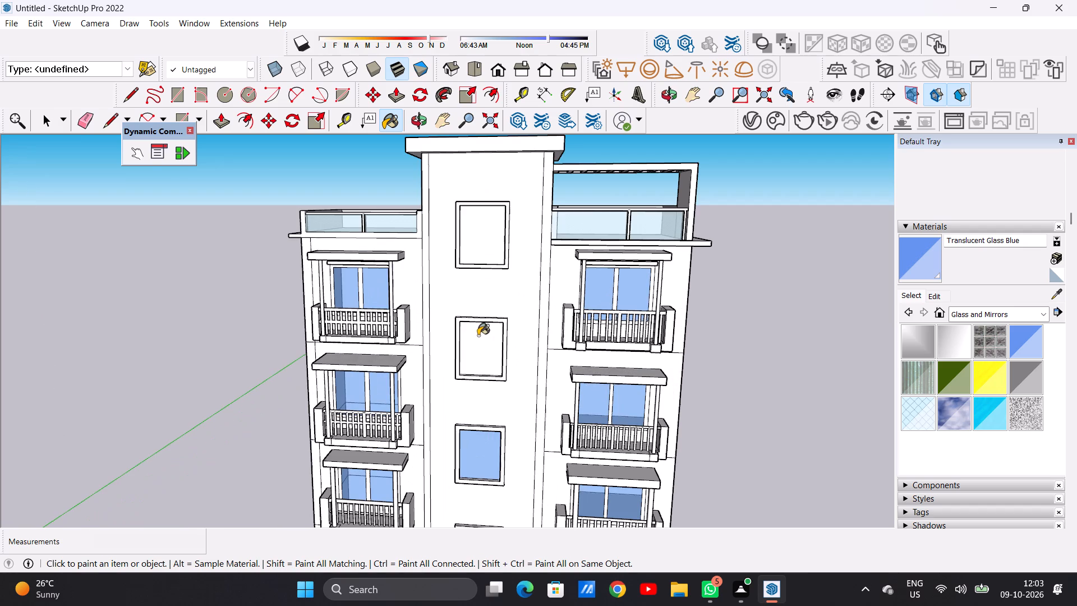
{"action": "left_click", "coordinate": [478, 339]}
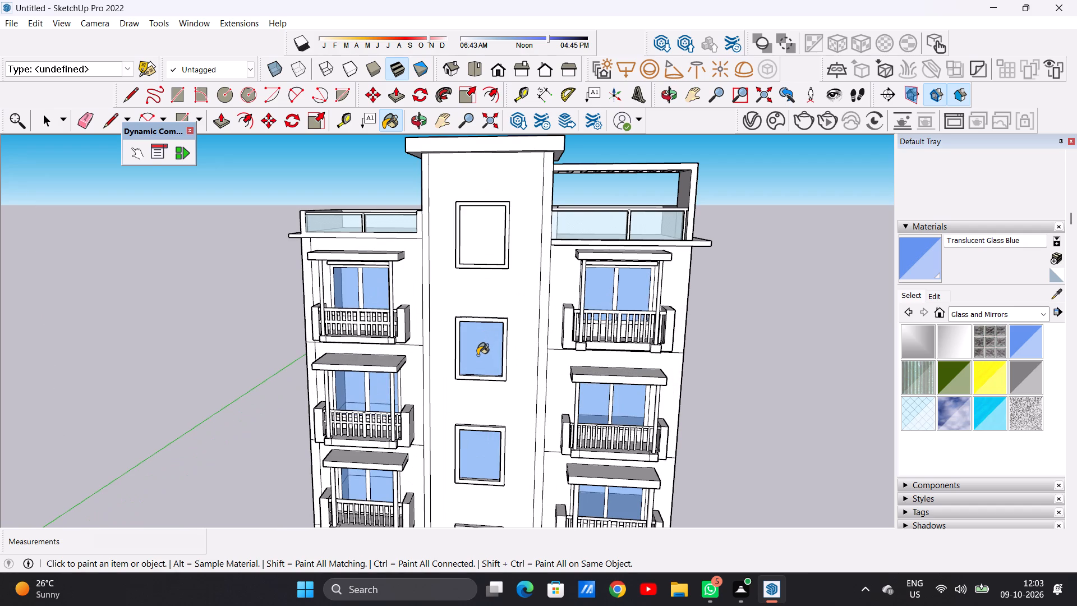
Repaint the panes of the third and fourth central tower windows from the ground with Translucent Glass Safety.
{"action": "scroll", "coordinate": [491, 350], "scroll_direction": "down", "scroll_amount": 12}
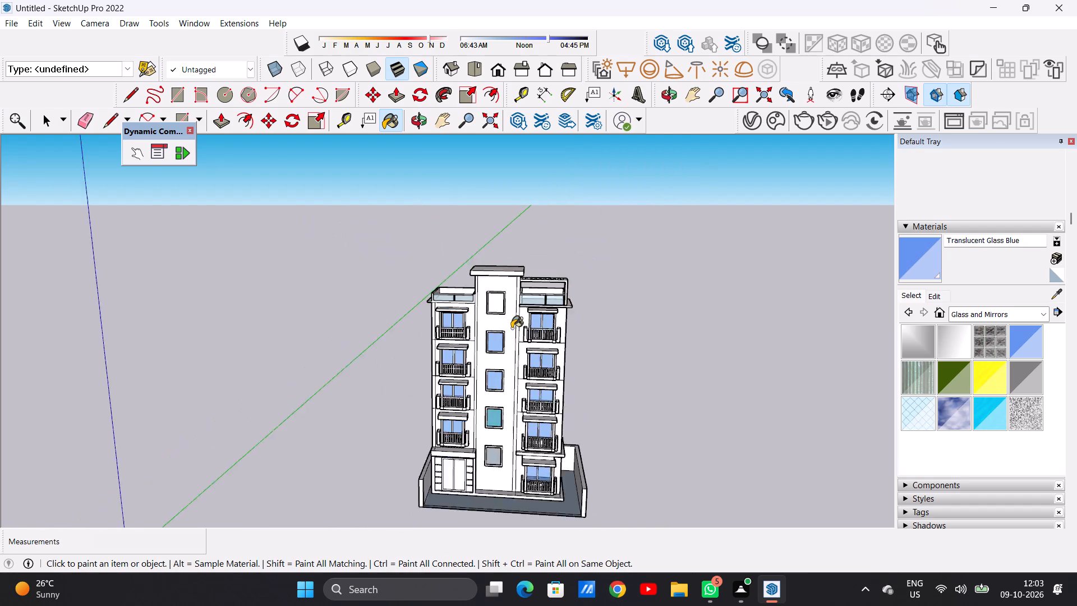
{"action": "scroll", "coordinate": [512, 328], "scroll_direction": "down", "scroll_amount": 2}
{"action": "scroll", "coordinate": [504, 382], "scroll_direction": "up", "scroll_amount": 9}
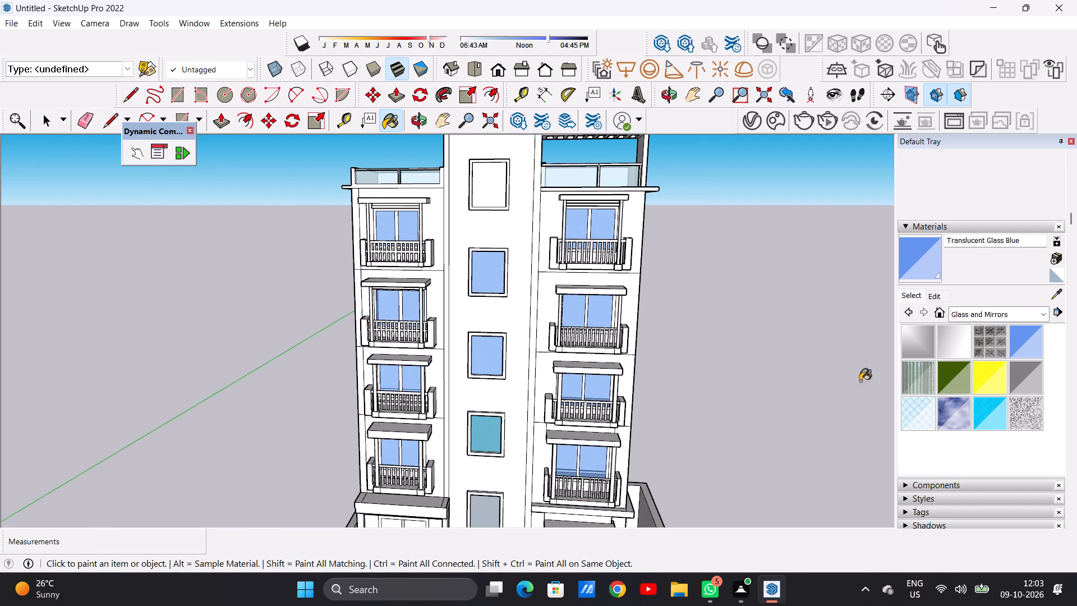
{"action": "left_click", "coordinate": [922, 412]}
{"action": "scroll", "coordinate": [540, 356], "scroll_direction": "up", "scroll_amount": 4}
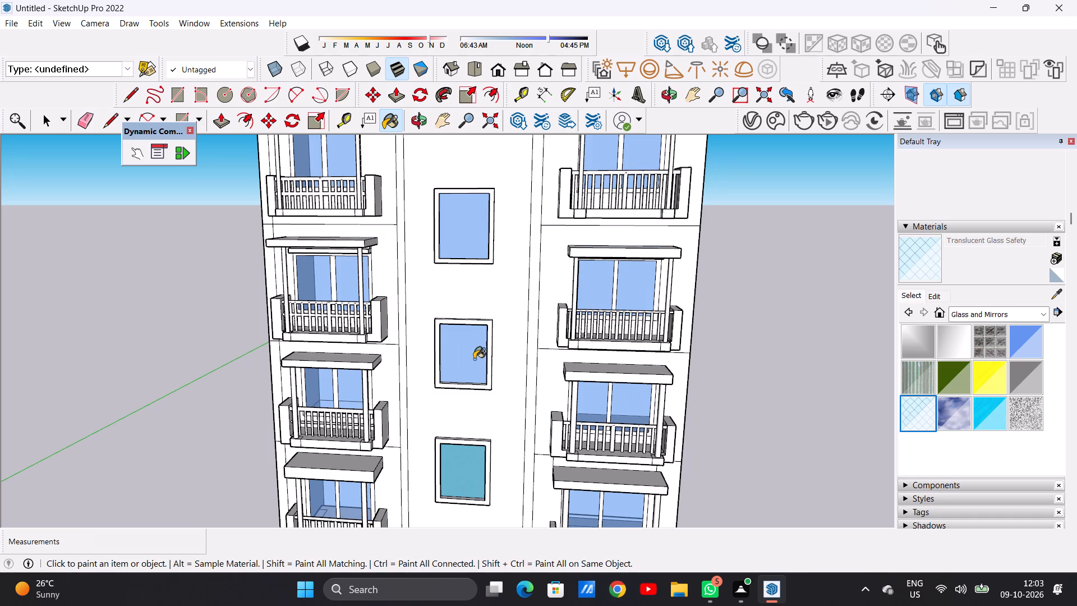
{"action": "left_click", "coordinate": [470, 359]}
{"action": "left_click", "coordinate": [459, 232]}
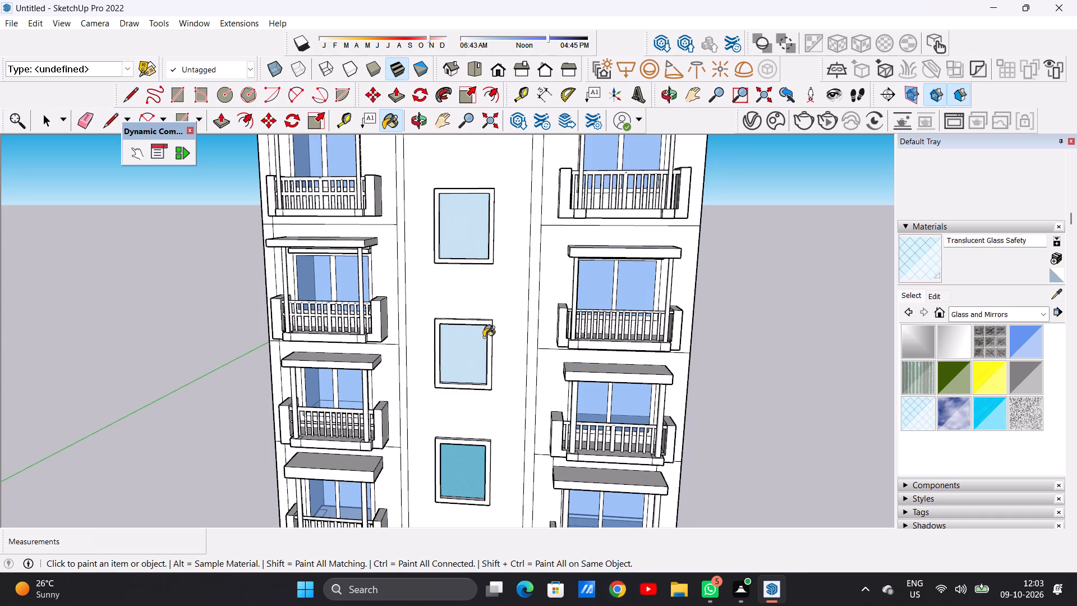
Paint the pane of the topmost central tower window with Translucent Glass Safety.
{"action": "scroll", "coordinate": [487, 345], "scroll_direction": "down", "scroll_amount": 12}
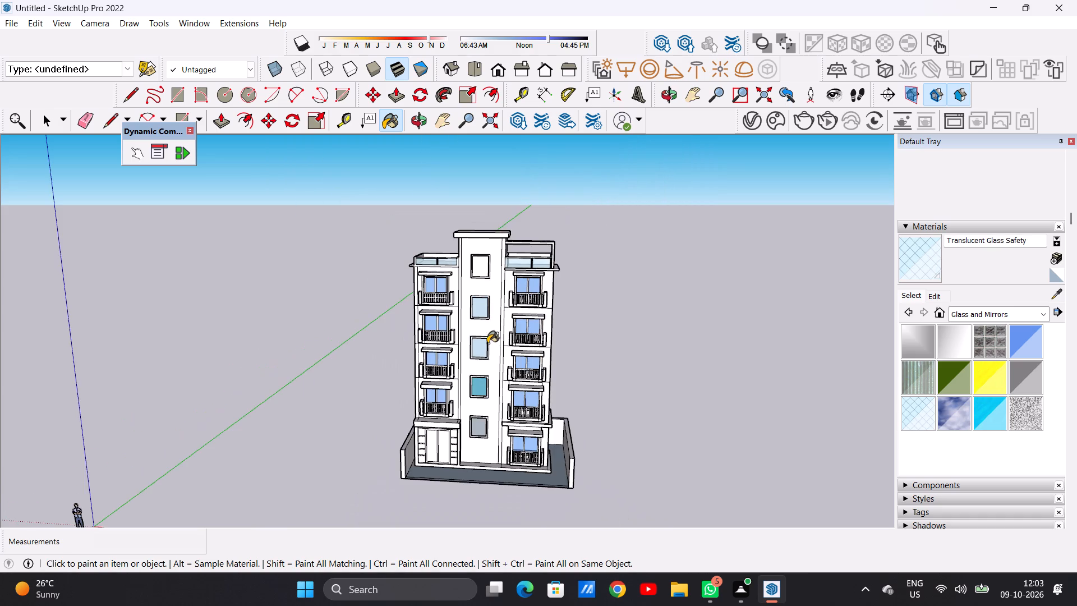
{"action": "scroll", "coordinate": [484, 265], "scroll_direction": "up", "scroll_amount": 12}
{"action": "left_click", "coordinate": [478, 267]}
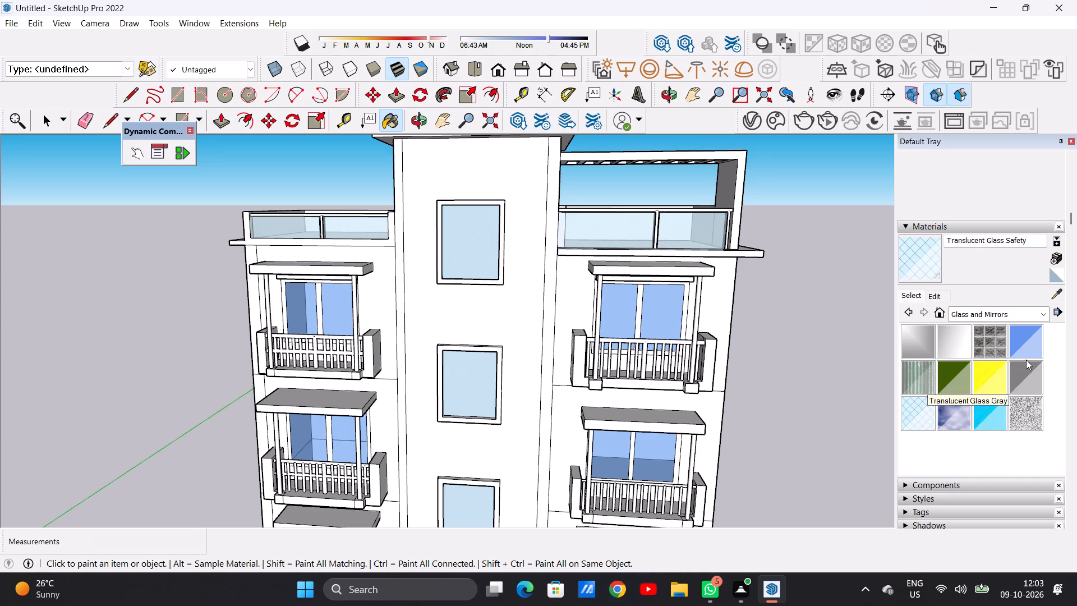
Paint the topmost central tower window pane with Translucent Glass Blue and slightly darken that material's colour brightness.
{"action": "left_click", "coordinate": [1022, 345]}
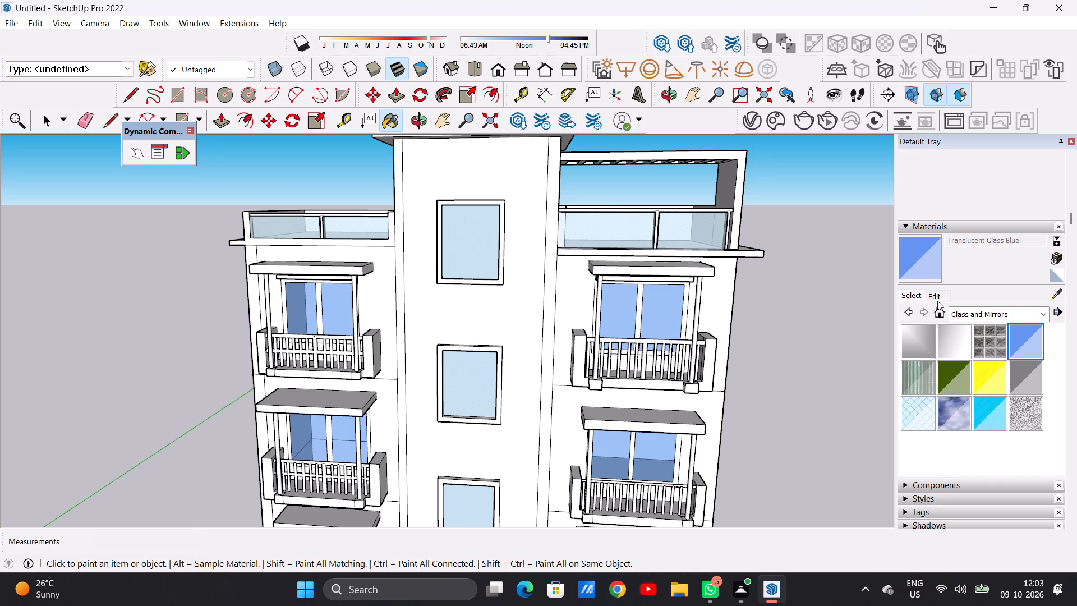
{"action": "left_click", "coordinate": [933, 300]}
{"action": "left_click", "coordinate": [468, 246]}
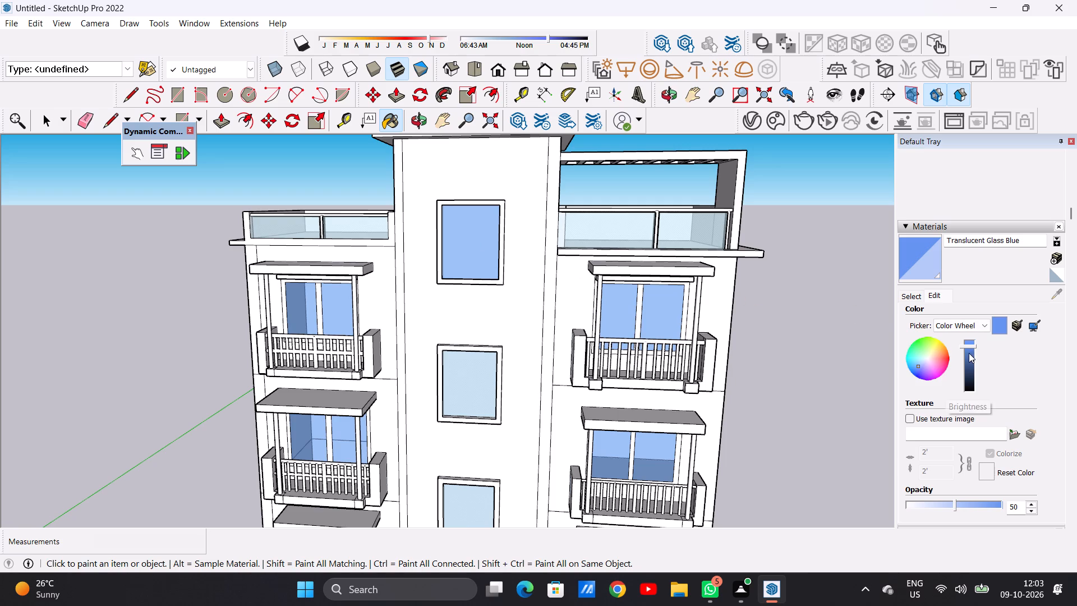
{"action": "left_click", "coordinate": [969, 353]}
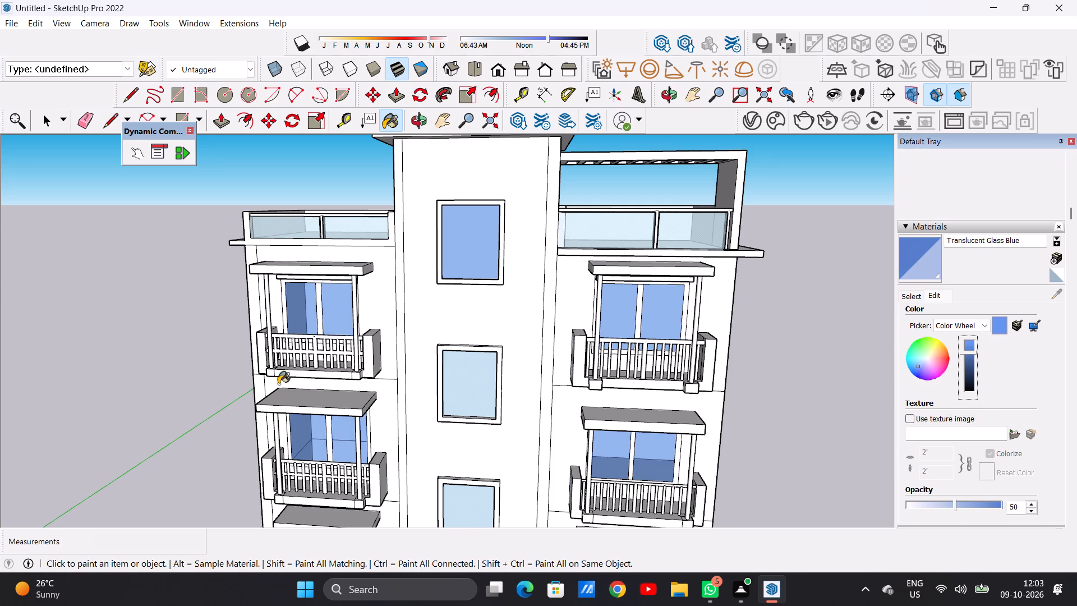
Repaint the topmost central tower window pane with Translucent Glass Gray from the Glass and Mirrors collection.
{"action": "scroll", "coordinate": [268, 357], "scroll_direction": "down", "scroll_amount": 15}
{"action": "scroll", "coordinate": [463, 382], "scroll_direction": "up", "scroll_amount": 8}
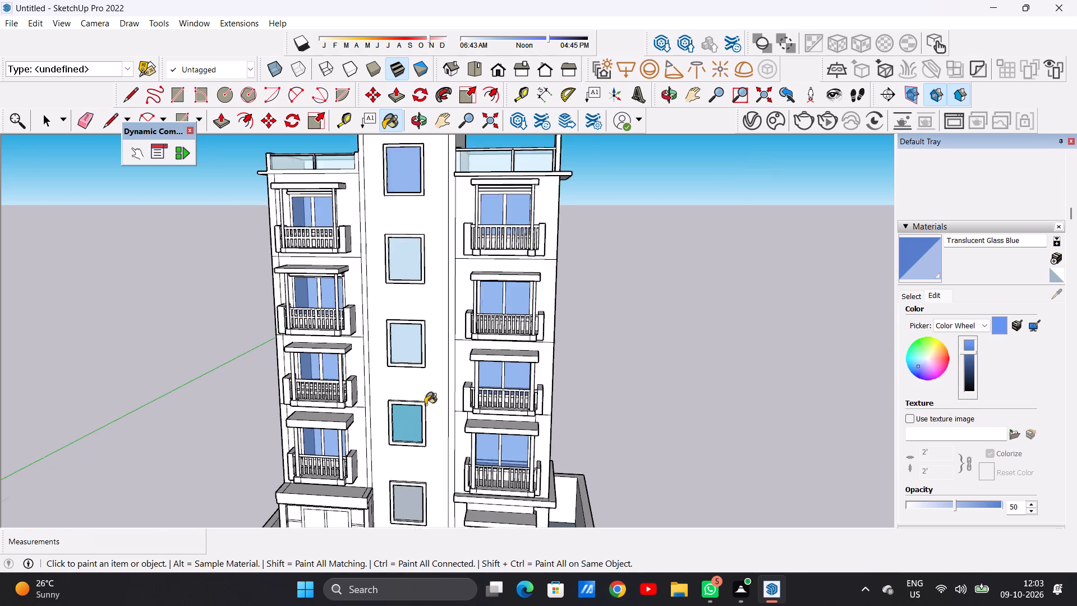
{"action": "scroll", "coordinate": [425, 405], "scroll_direction": "up", "scroll_amount": 1}
{"action": "scroll", "coordinate": [449, 390], "scroll_direction": "down", "scroll_amount": 4}
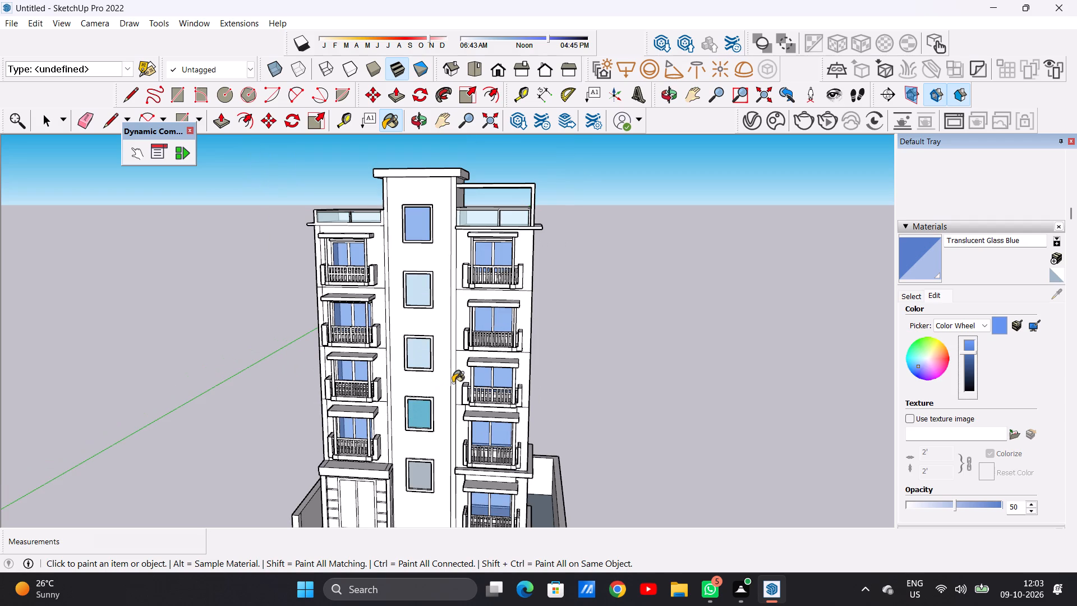
{"action": "key", "text": "space"}
{"action": "left_click", "coordinate": [910, 295]}
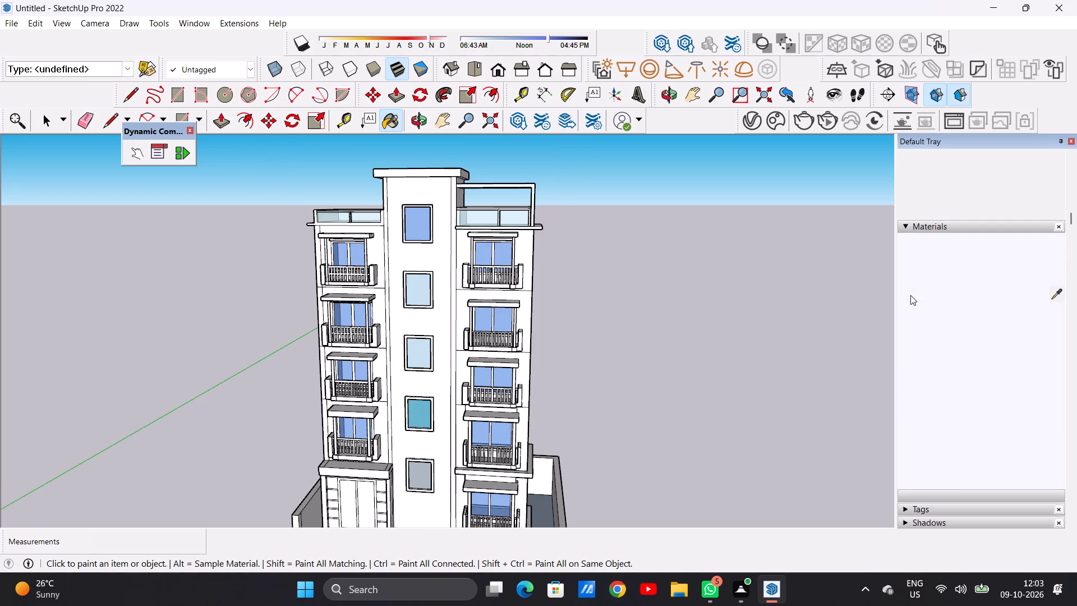
{"action": "left_click", "coordinate": [1028, 379]}
{"action": "scroll", "coordinate": [434, 237], "scroll_direction": "up", "scroll_amount": 5}
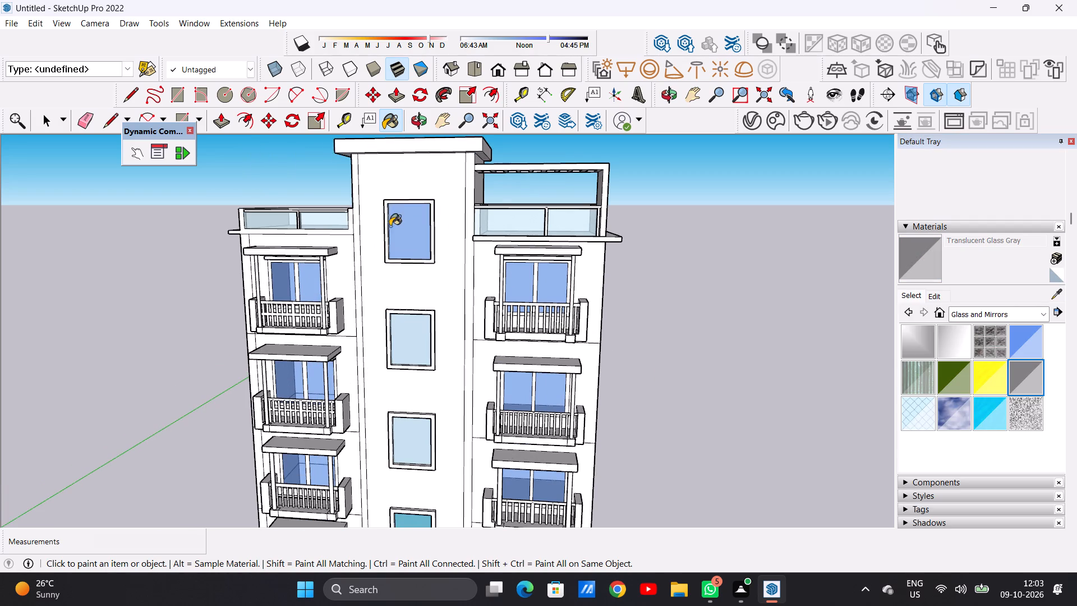
{"action": "left_click", "coordinate": [392, 227]}
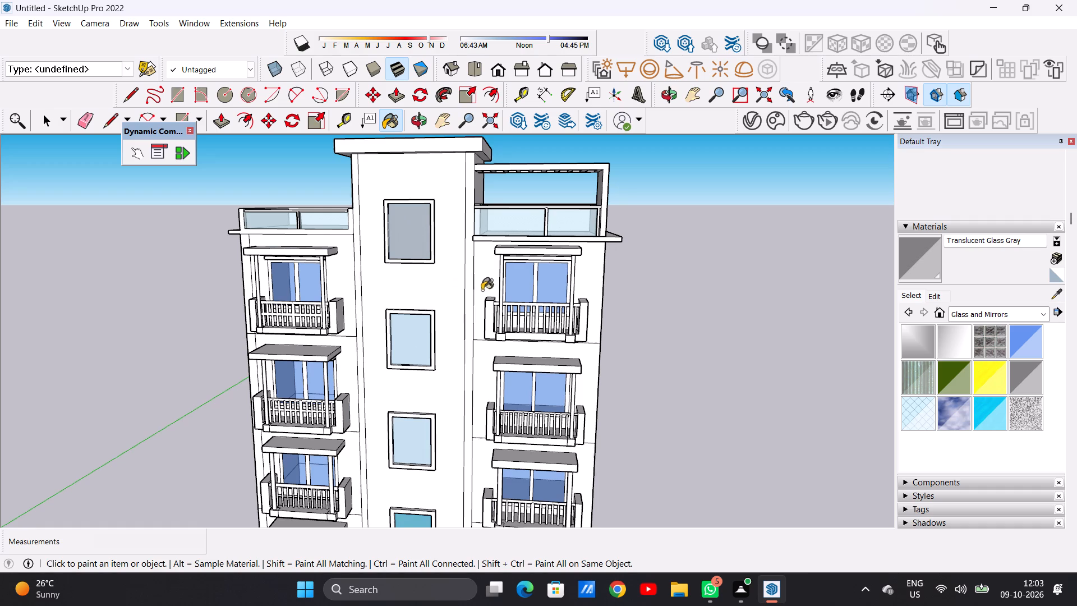
Examine the whole front facade from several angles to compare the glass colours of the central tower windows.
{"action": "scroll", "coordinate": [485, 288], "scroll_direction": "down", "scroll_amount": 17}
{"action": "scroll", "coordinate": [487, 326], "scroll_direction": "up", "scroll_amount": 6}
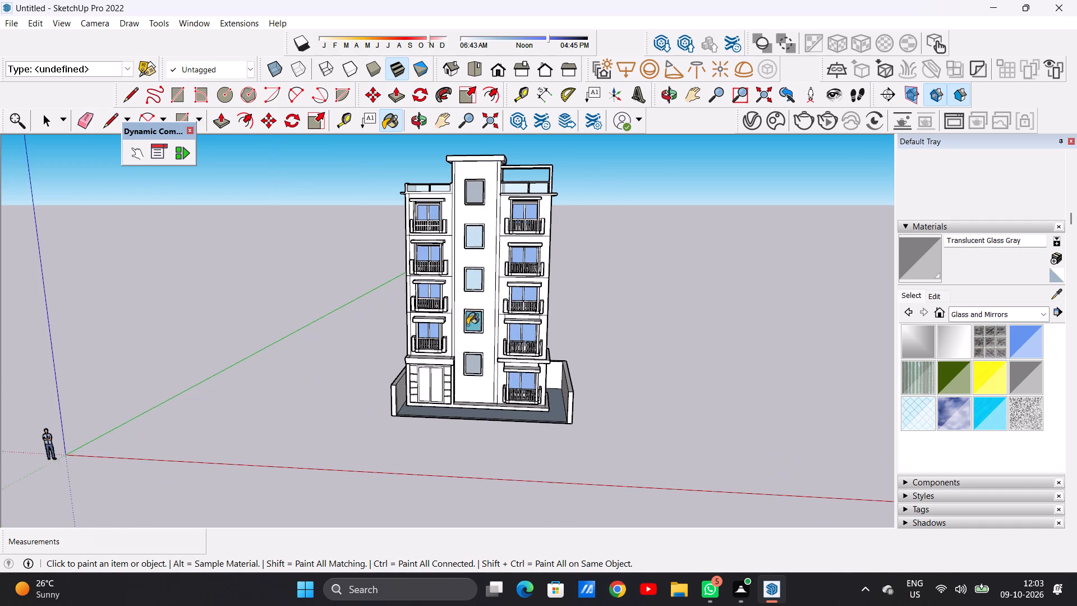
{"action": "middle_click_drag", "start_coordinate": [461, 325], "coordinate": [513, 330]}
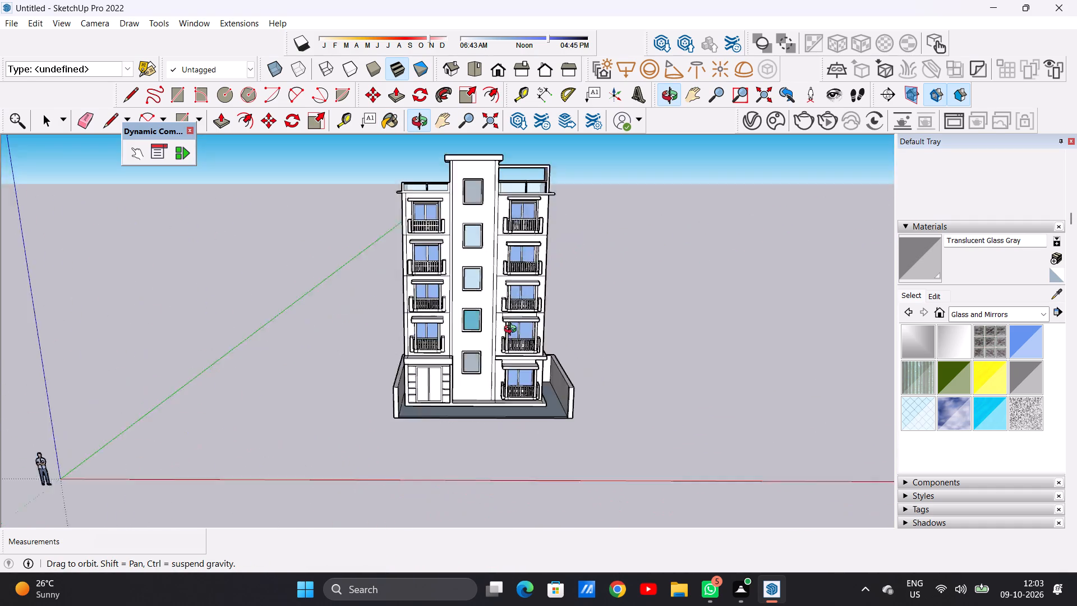
{"action": "middle_click_drag", "start_coordinate": [513, 330], "coordinate": [394, 395]}
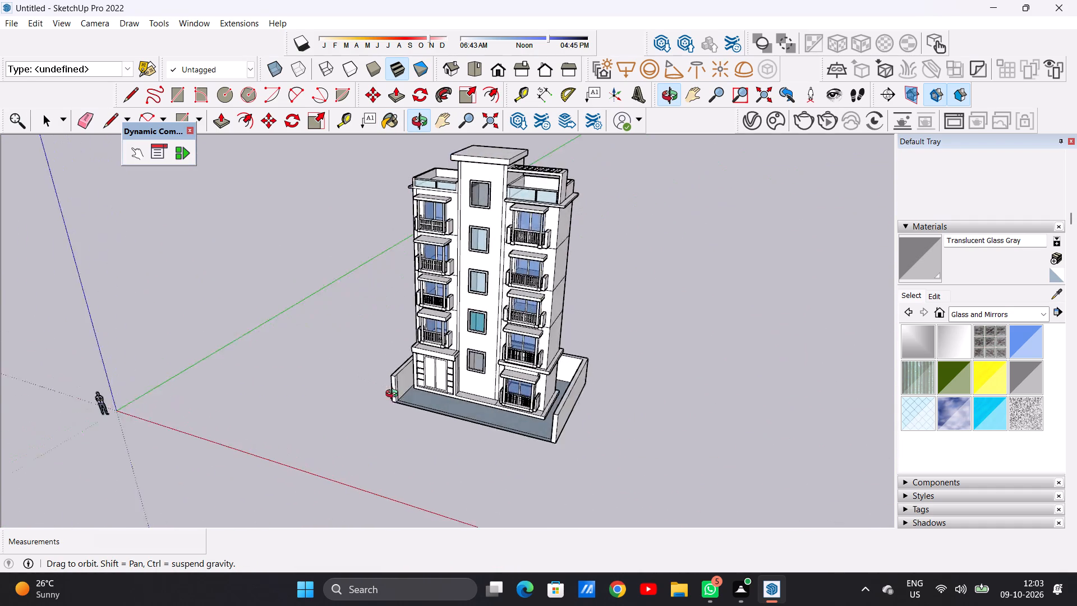
{"action": "middle_click_drag", "start_coordinate": [394, 395], "coordinate": [397, 480]}
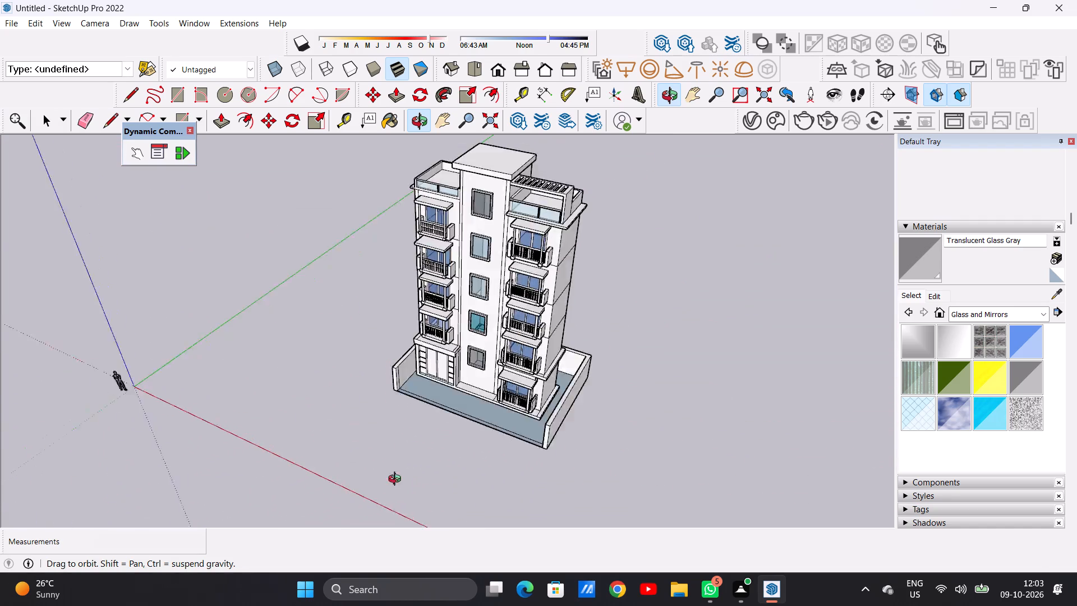
{"action": "middle_click_drag", "start_coordinate": [397, 480], "coordinate": [484, 349]}
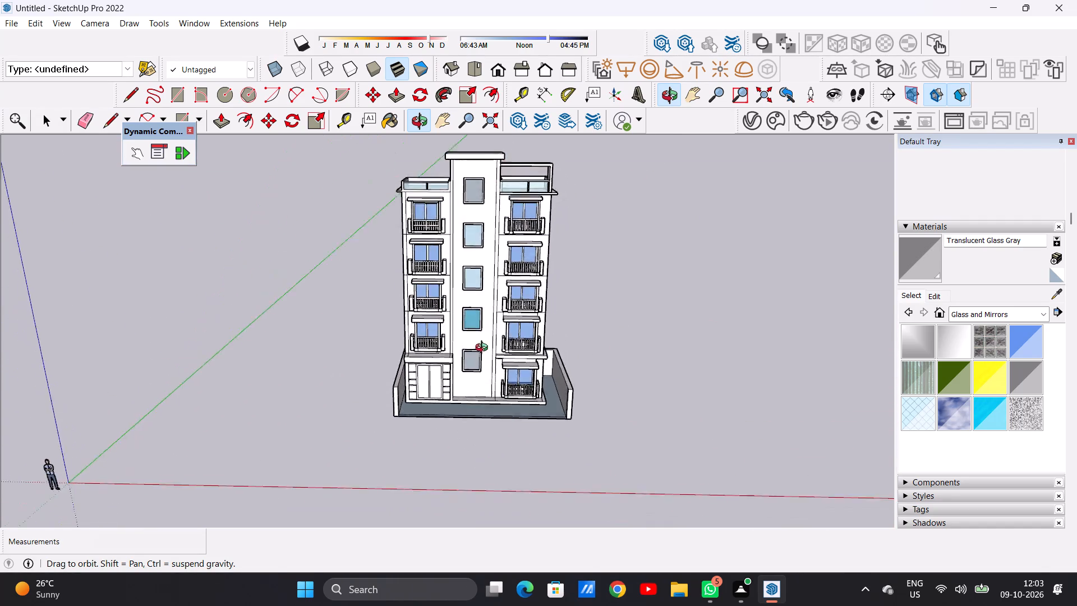
{"action": "middle_click_drag", "start_coordinate": [484, 349], "coordinate": [484, 301]}
{"action": "scroll", "coordinate": [477, 282], "scroll_direction": "up", "scroll_amount": 20}
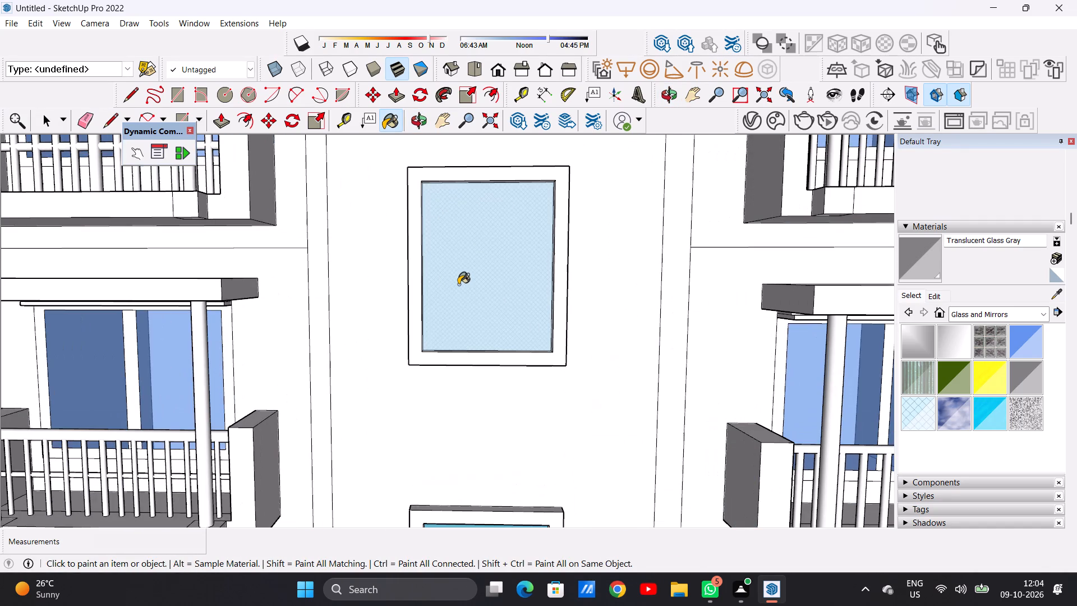
{"action": "scroll", "coordinate": [466, 303], "scroll_direction": "down", "scroll_amount": 18}
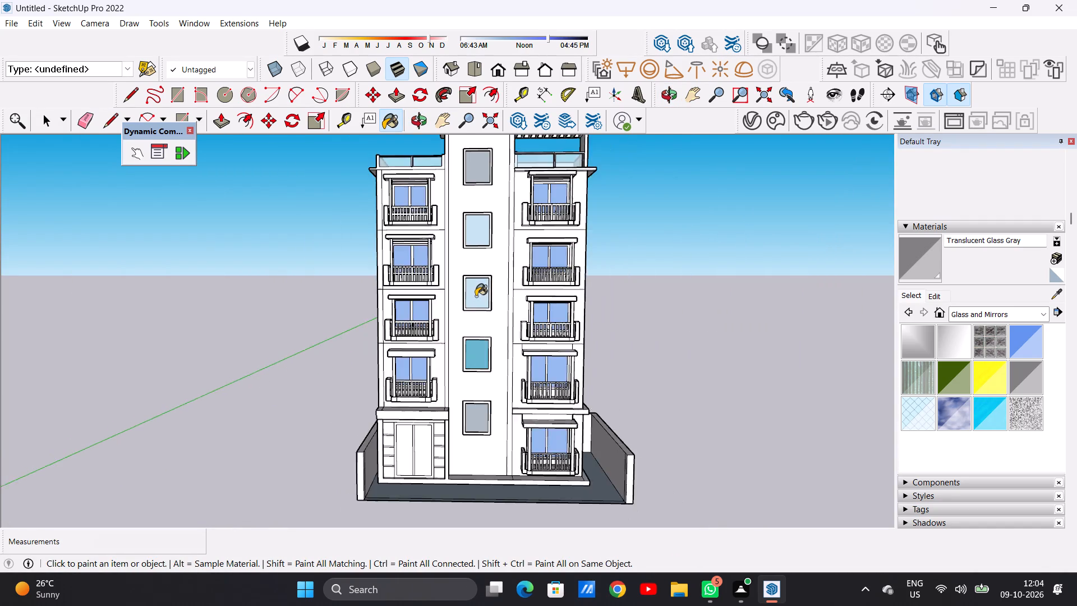
{"action": "scroll", "coordinate": [476, 296], "scroll_direction": "down", "scroll_amount": 7}
{"action": "middle_click_drag", "start_coordinate": [467, 313], "coordinate": [386, 375]}
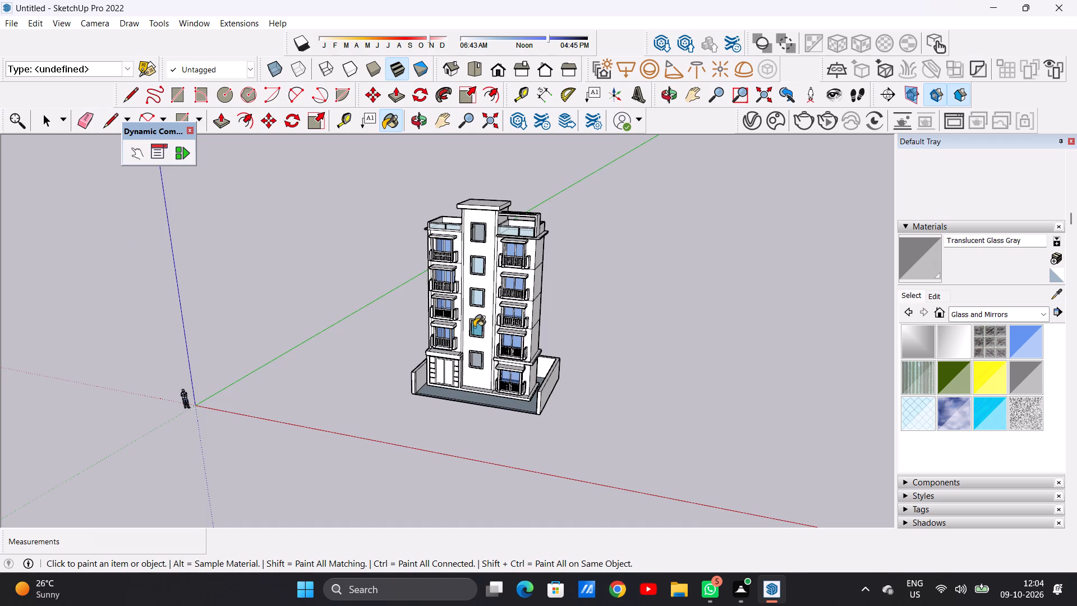
{"action": "scroll", "coordinate": [474, 327], "scroll_direction": "up", "scroll_amount": 6}
{"action": "middle_click_drag", "start_coordinate": [470, 343], "coordinate": [443, 406]}
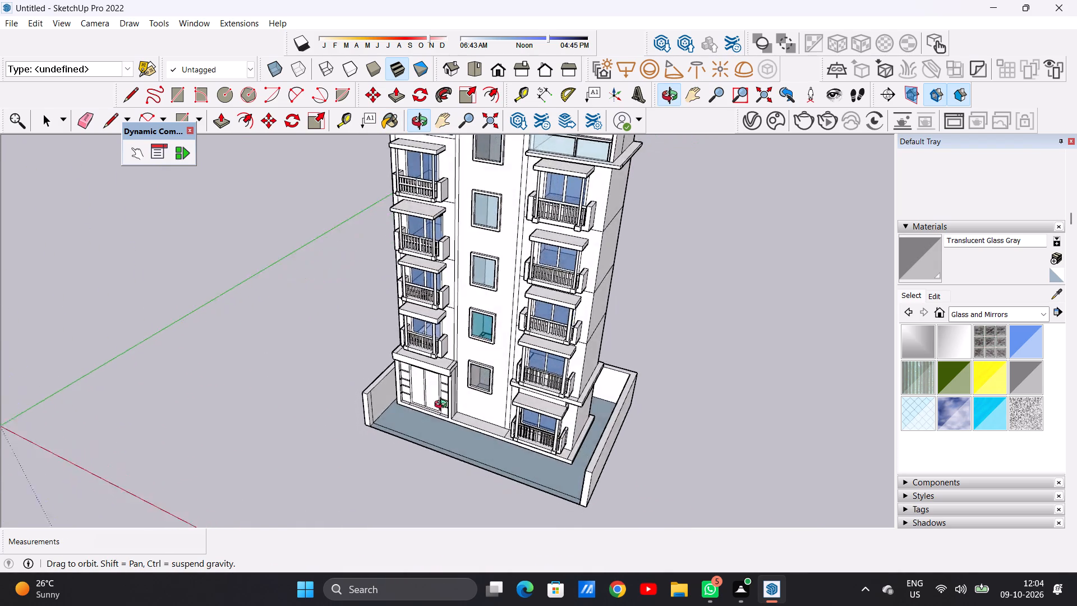
{"action": "middle_click_drag", "start_coordinate": [443, 406], "coordinate": [553, 397]}
{"action": "key", "text": "space"}
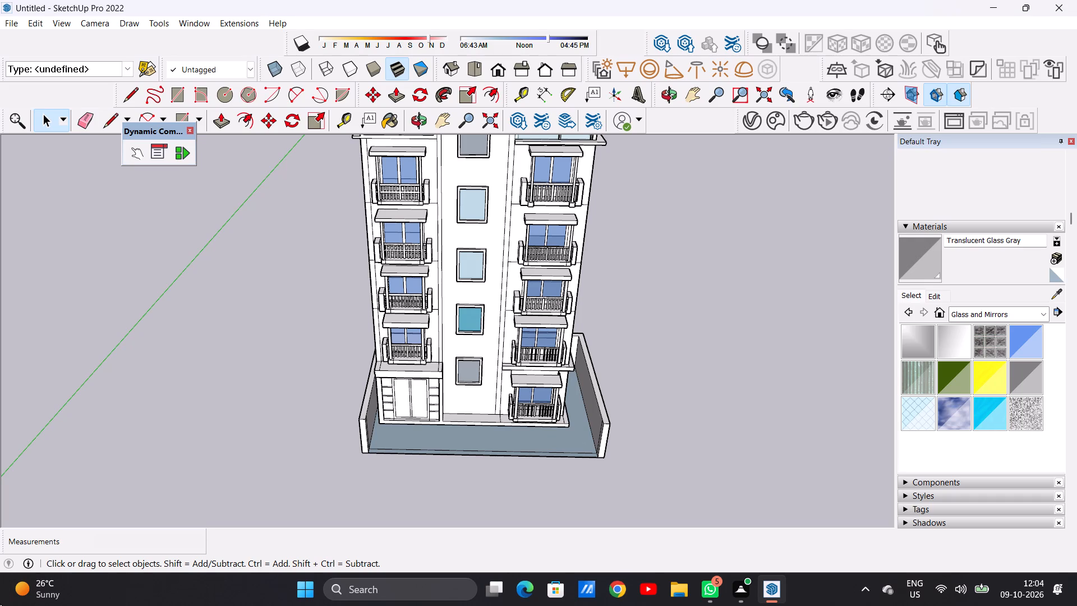
Inspect the upper-floor balconies, their doors and railings, and the terrace edge on both sides of the central tower.
{"action": "scroll", "coordinate": [442, 332], "scroll_direction": "down", "scroll_amount": 8}
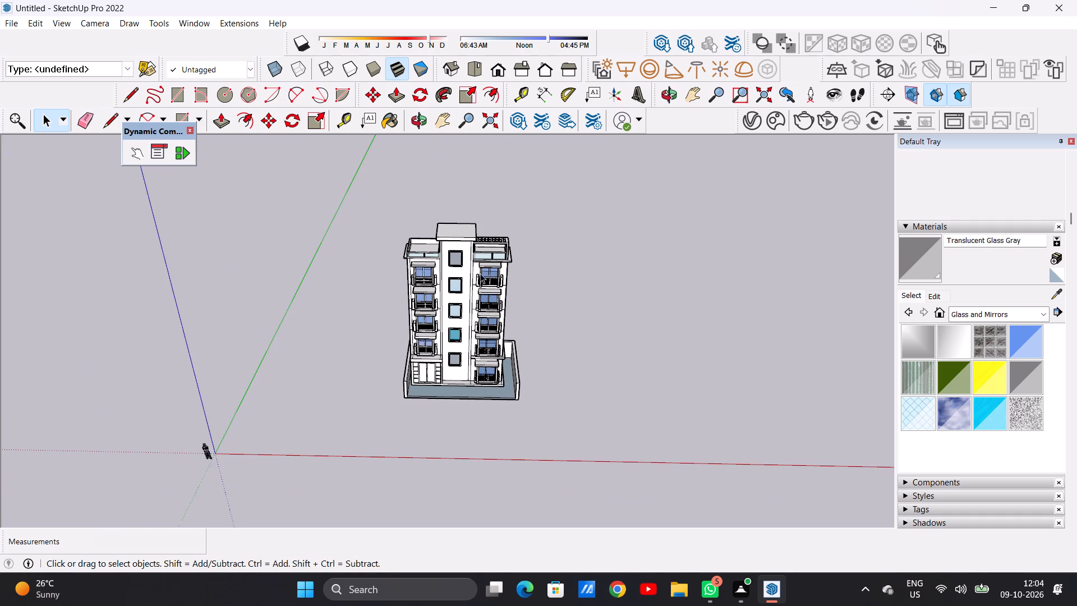
{"action": "middle_click_drag", "start_coordinate": [478, 283], "coordinate": [489, 227]}
{"action": "scroll", "coordinate": [487, 272], "scroll_direction": "up", "scroll_amount": 18}
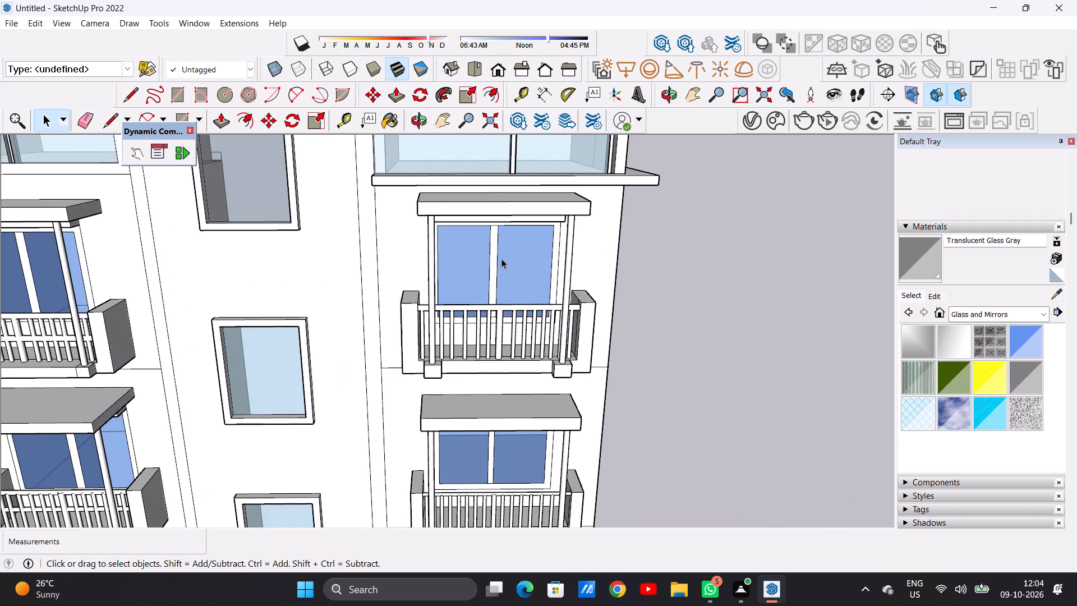
{"action": "scroll", "coordinate": [501, 259], "scroll_direction": "up", "scroll_amount": 1}
{"action": "middle_click_drag", "start_coordinate": [501, 258], "coordinate": [424, 221]}
{"action": "middle_click_drag", "start_coordinate": [459, 216], "coordinate": [493, 207]}
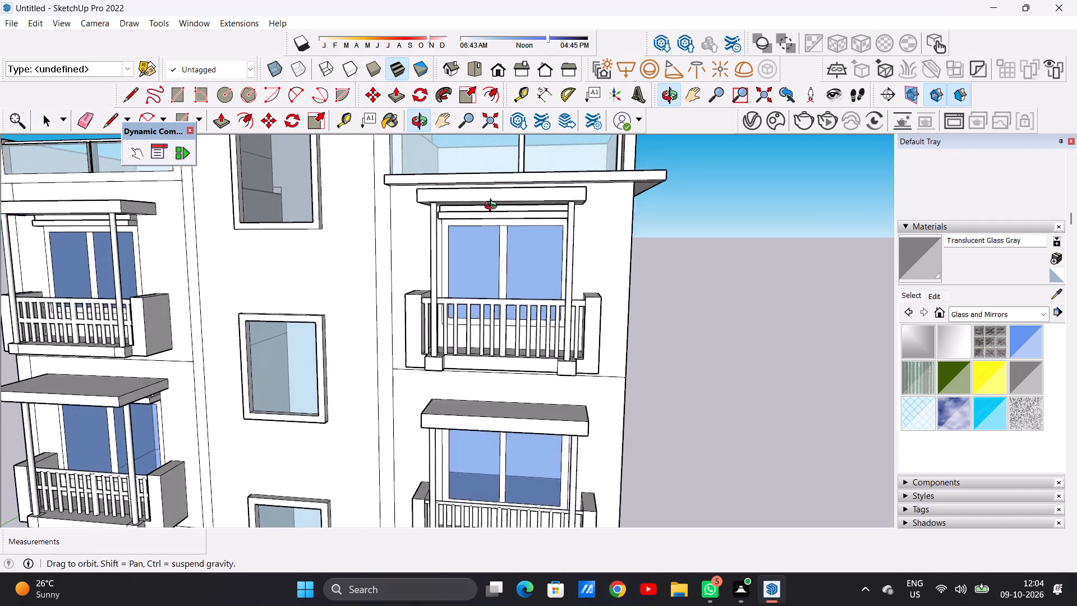
{"action": "middle_click_drag", "start_coordinate": [493, 207], "coordinate": [500, 203]}
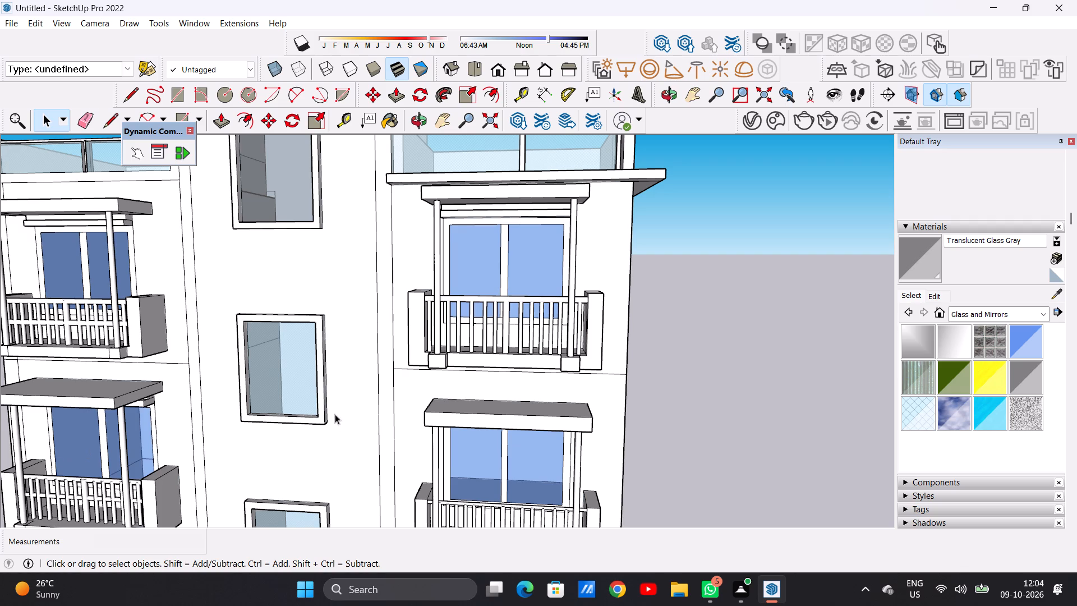
{"action": "scroll", "coordinate": [352, 410], "scroll_direction": "down", "scroll_amount": 14}
{"action": "scroll", "coordinate": [422, 387], "scroll_direction": "down", "scroll_amount": 2}
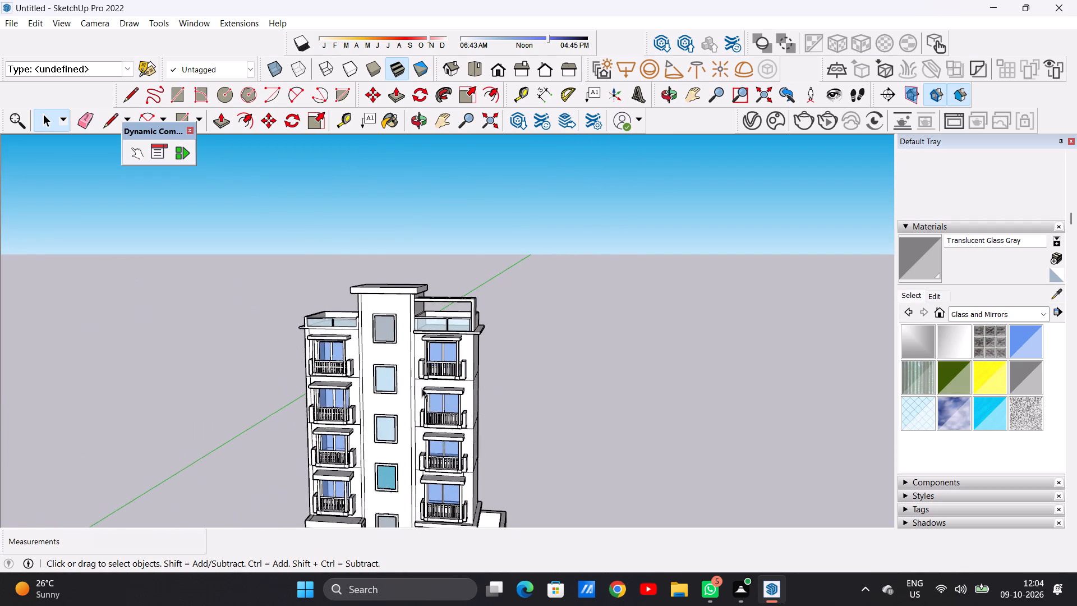
{"action": "scroll", "coordinate": [422, 388], "scroll_direction": "down", "scroll_amount": 8}
{"action": "middle_click_drag", "start_coordinate": [394, 472], "coordinate": [406, 457]}
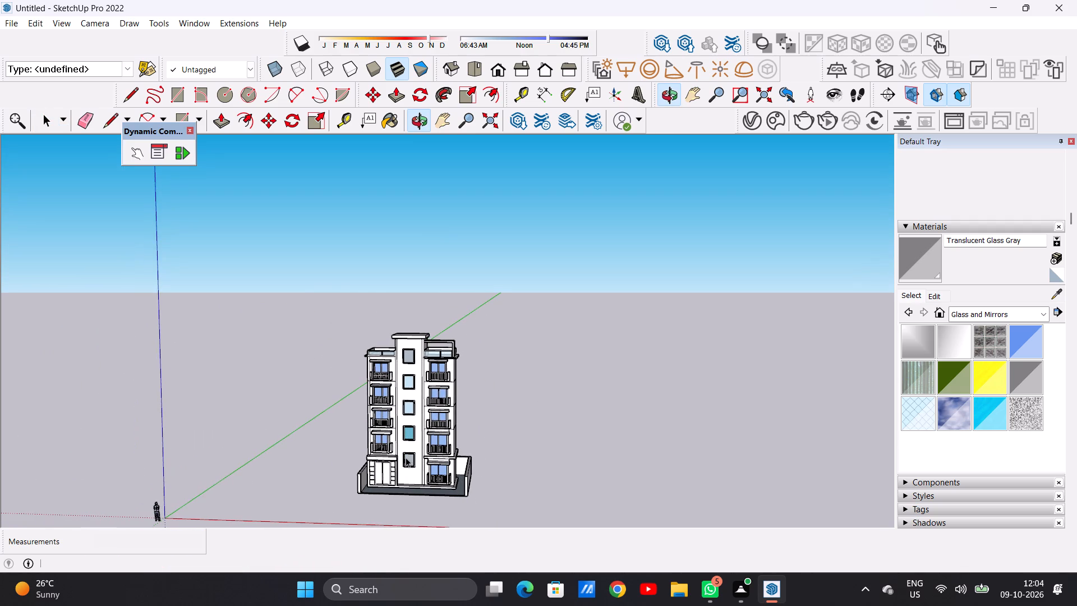
{"action": "scroll", "coordinate": [389, 428], "scroll_direction": "up", "scroll_amount": 7}
{"action": "scroll", "coordinate": [362, 314], "scroll_direction": "up", "scroll_amount": 7}
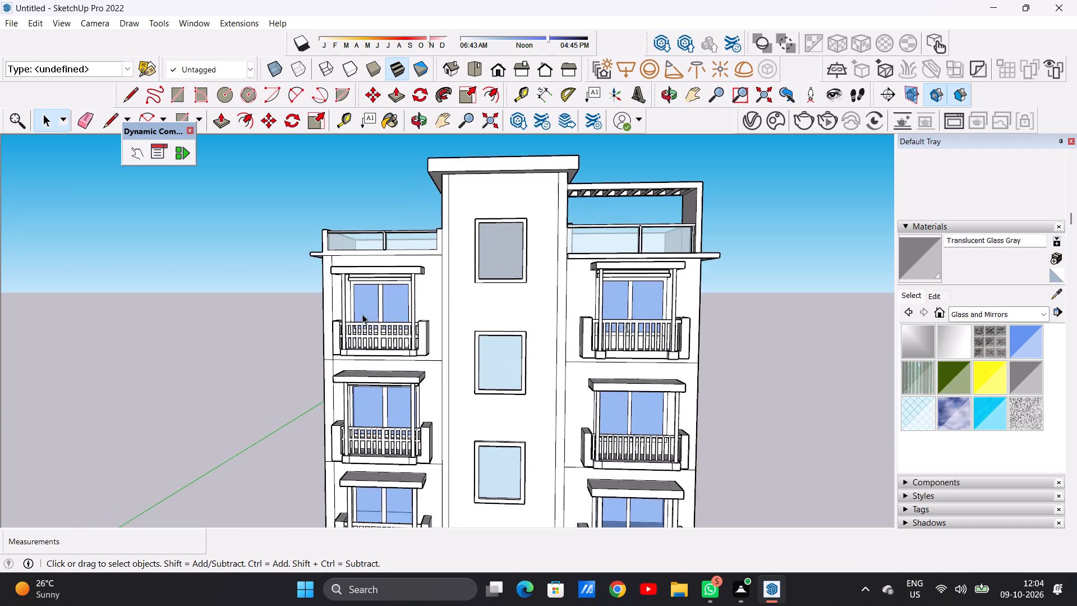
{"action": "scroll", "coordinate": [374, 330], "scroll_direction": "up", "scroll_amount": 6}
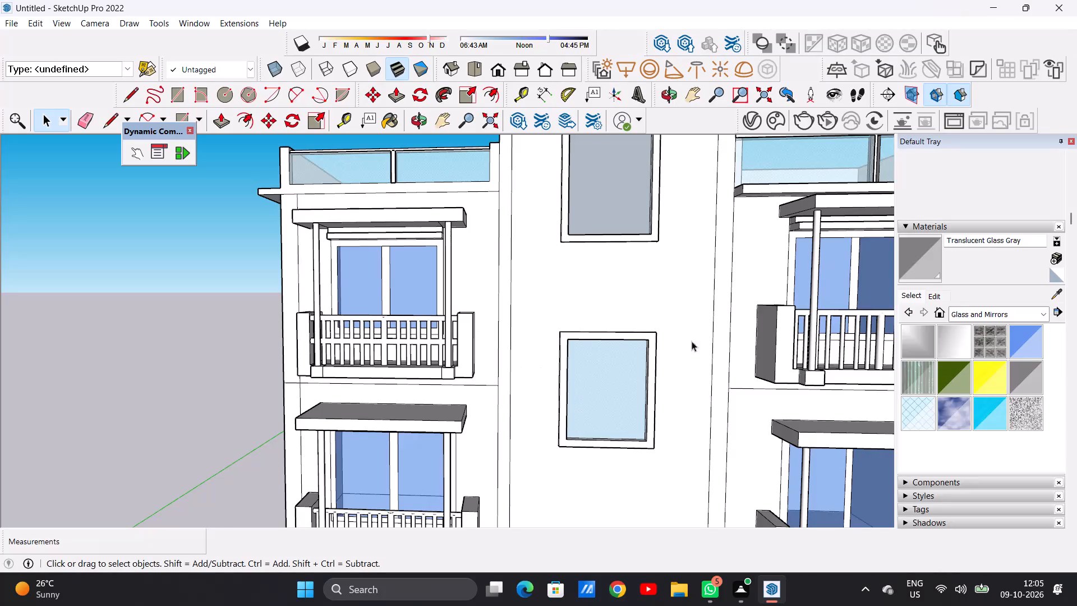
{"action": "scroll", "coordinate": [998, 351], "scroll_direction": "down", "scroll_amount": 2}
{"action": "scroll", "coordinate": [997, 351], "scroll_direction": "up", "scroll_amount": 2}
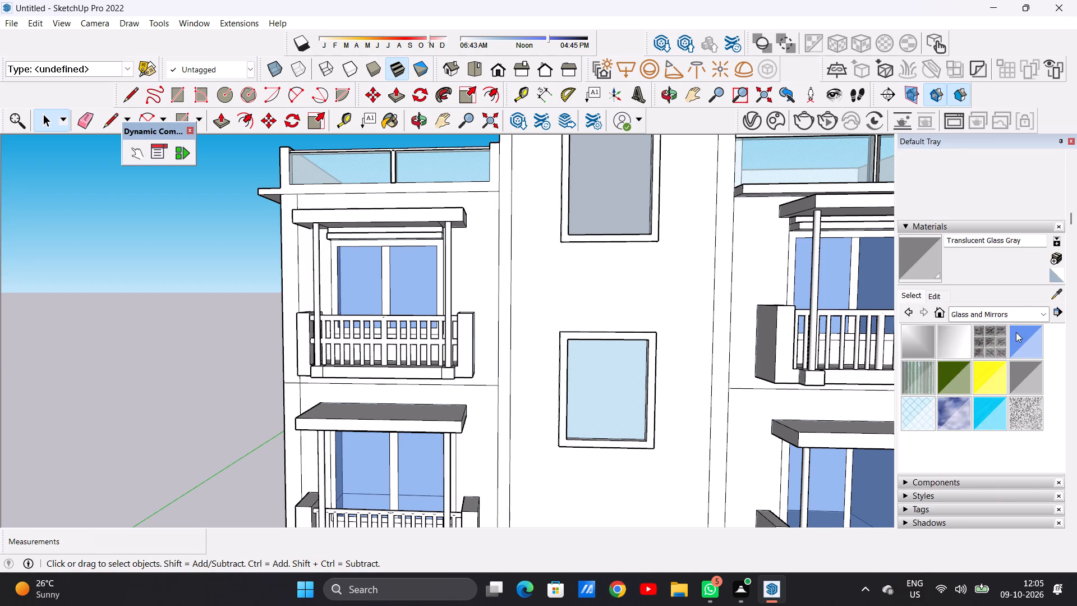
Paint the top handrail of the topmost balcony above the entrance door with dark grey Color M07 from the Colors collection.
{"action": "left_click", "coordinate": [1027, 316]}
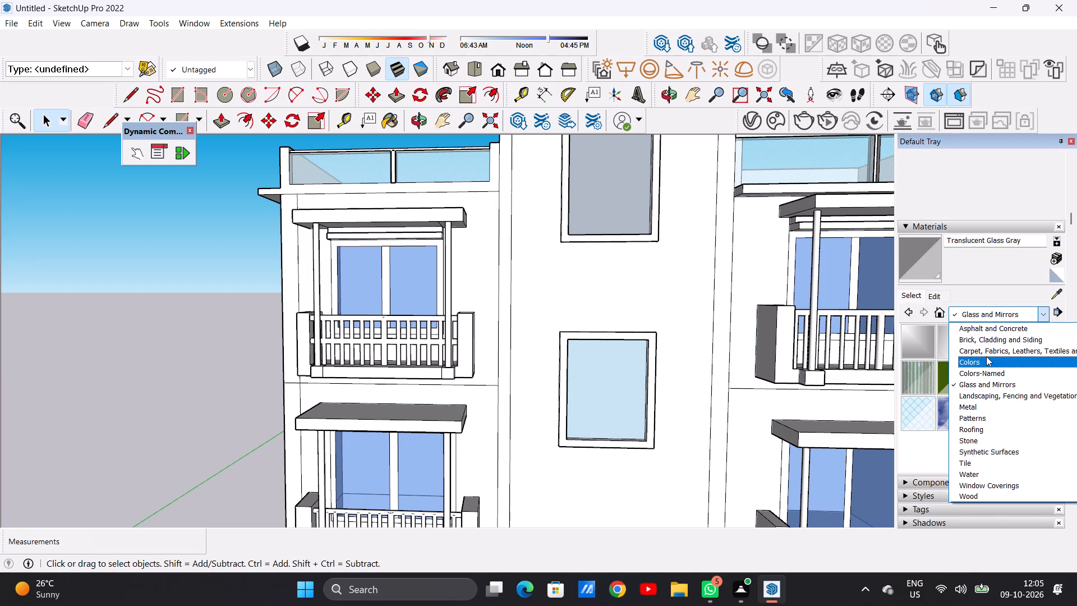
{"action": "left_click", "coordinate": [987, 359]}
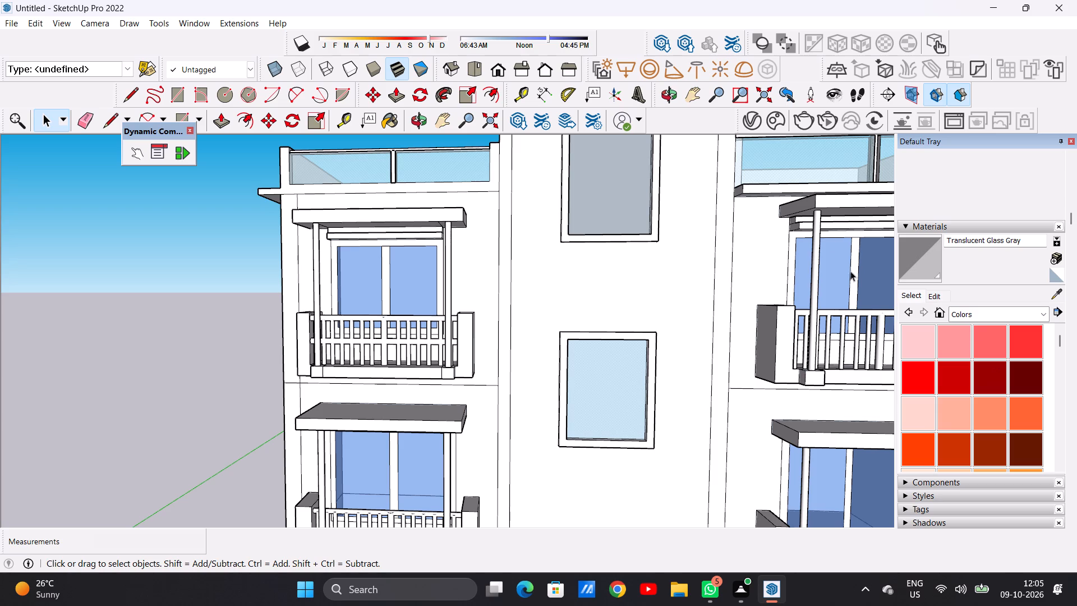
{"action": "scroll", "coordinate": [550, 343], "scroll_direction": "down", "scroll_amount": 1}
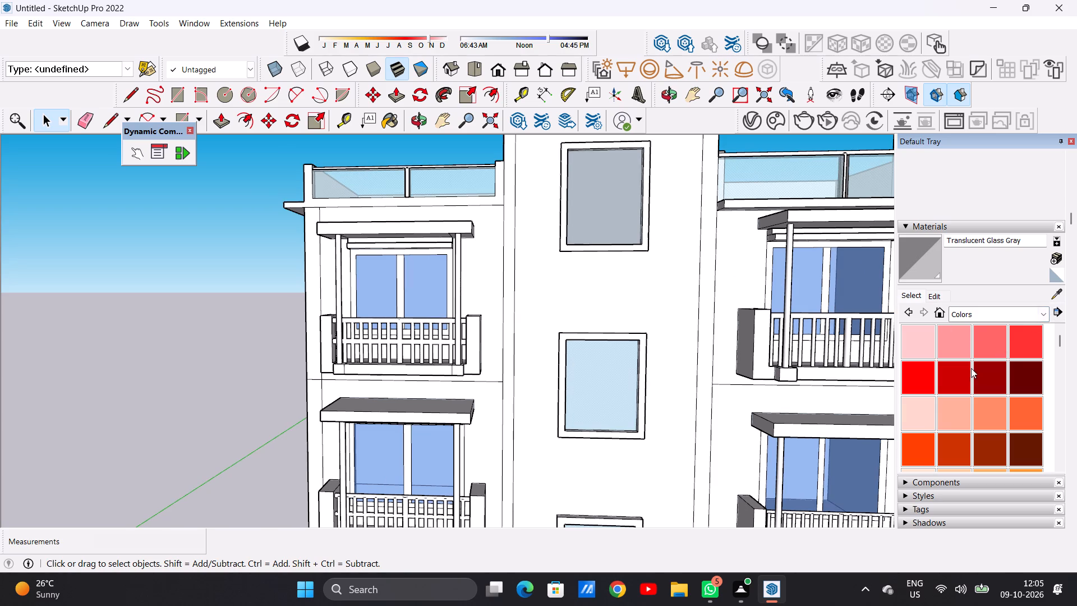
{"action": "scroll", "coordinate": [971, 368], "scroll_direction": "down", "scroll_amount": 13}
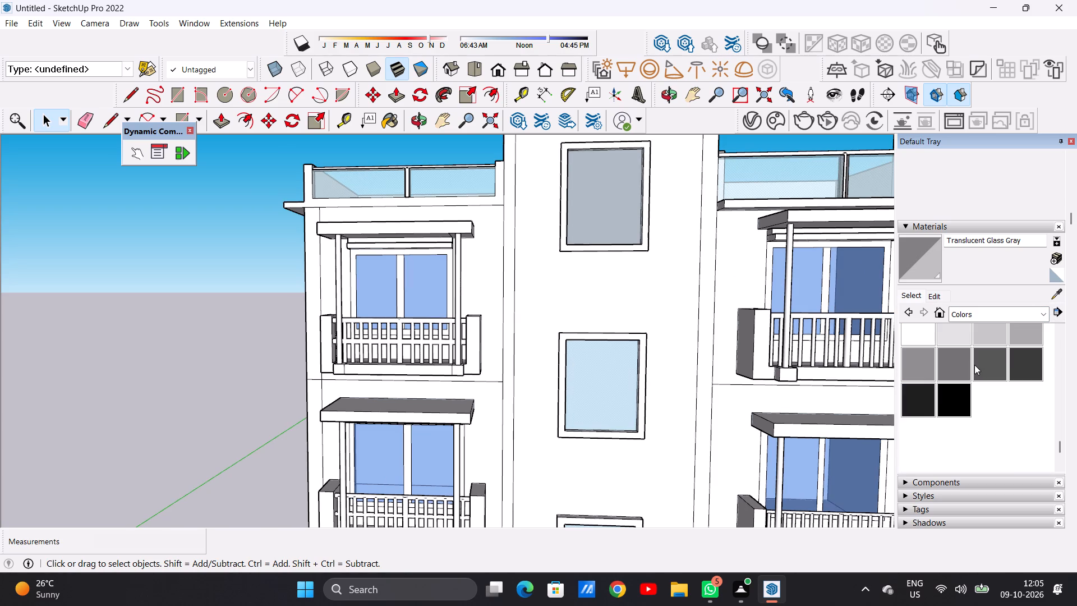
{"action": "left_click", "coordinate": [1020, 358]}
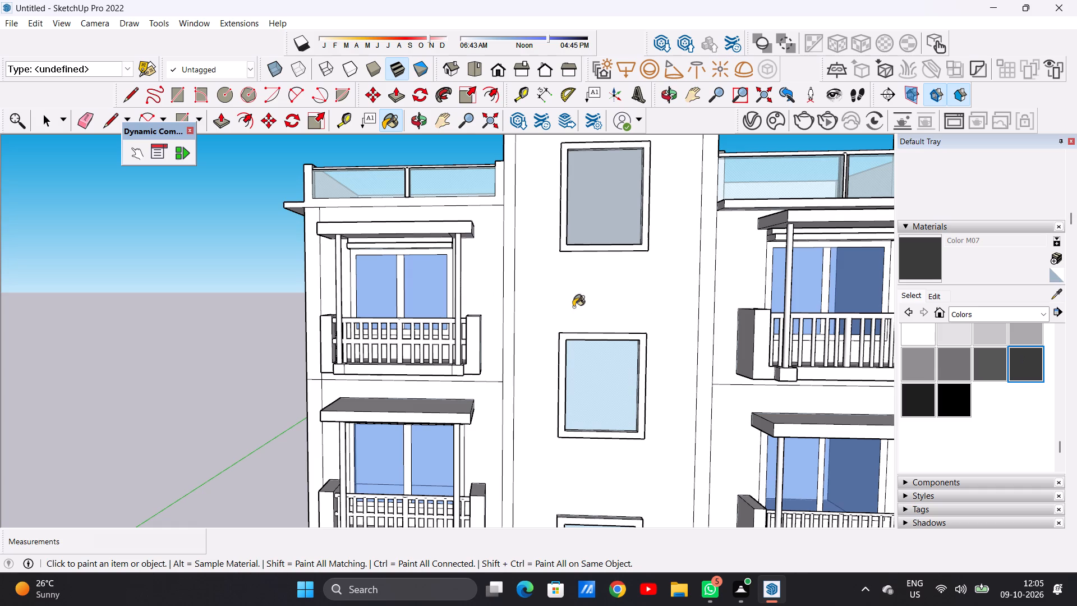
{"action": "scroll", "coordinate": [418, 342], "scroll_direction": "up", "scroll_amount": 6}
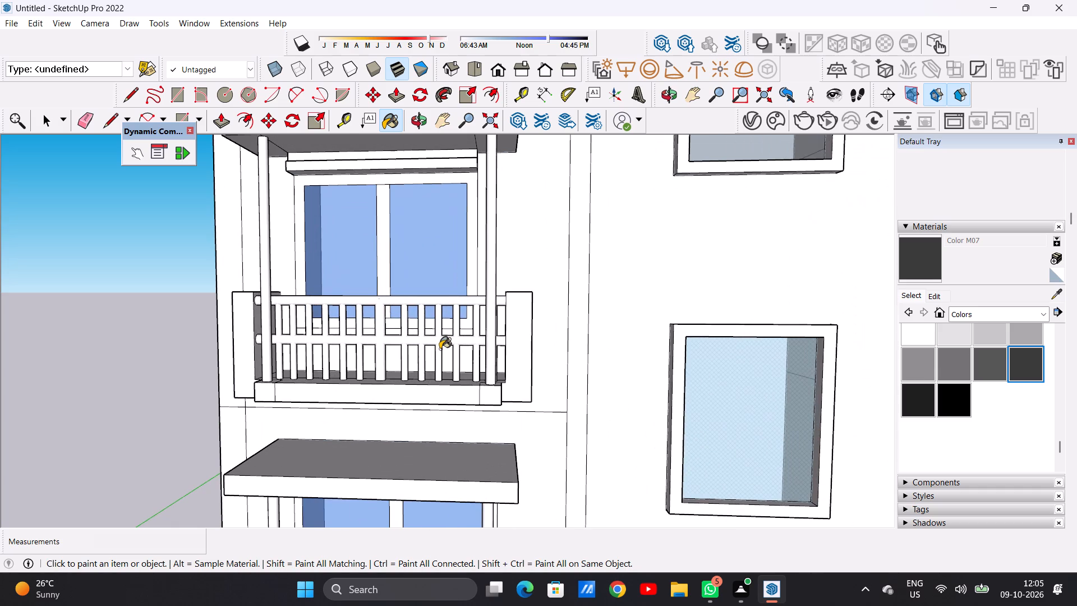
{"action": "scroll", "coordinate": [499, 316], "scroll_direction": "up", "scroll_amount": 6}
{"action": "scroll", "coordinate": [506, 302], "scroll_direction": "down", "scroll_amount": 6}
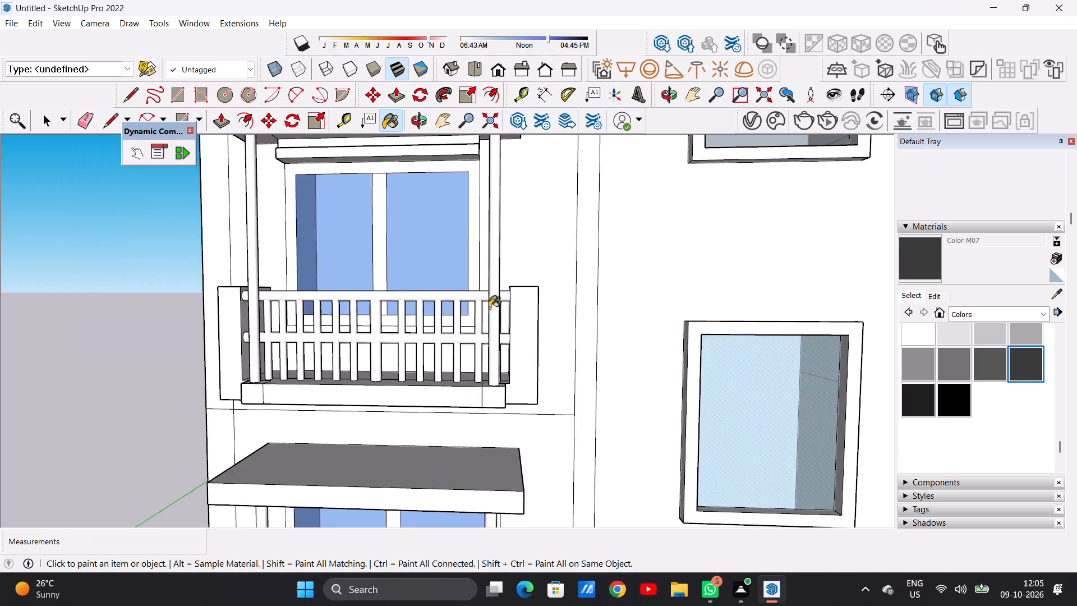
{"action": "scroll", "coordinate": [371, 294], "scroll_direction": "up", "scroll_amount": 9}
{"action": "left_click", "coordinate": [393, 295]}
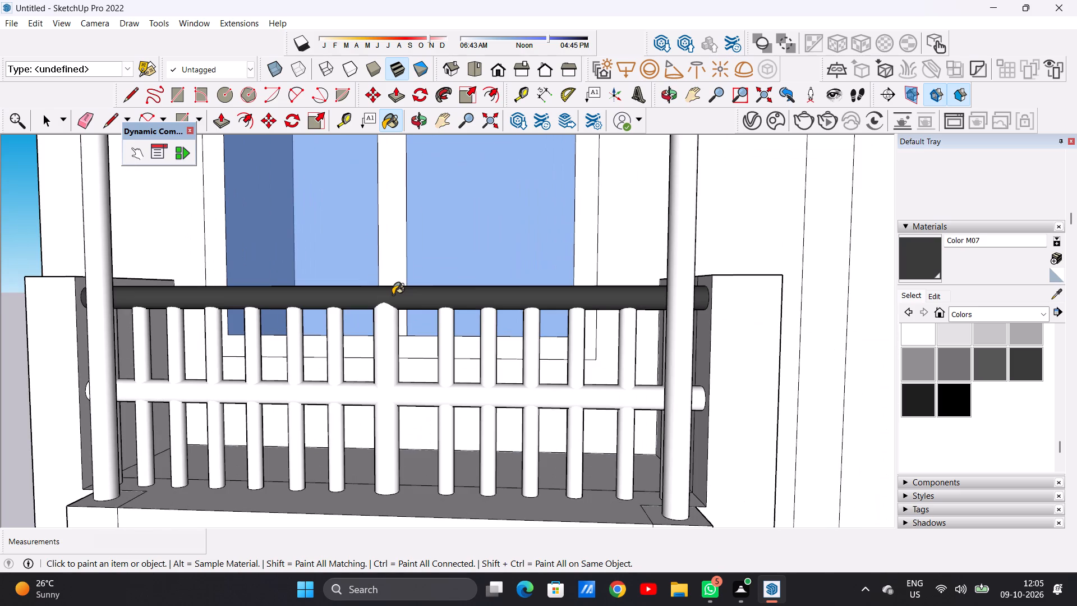
{"action": "scroll", "coordinate": [401, 319], "scroll_direction": "down", "scroll_amount": 3}
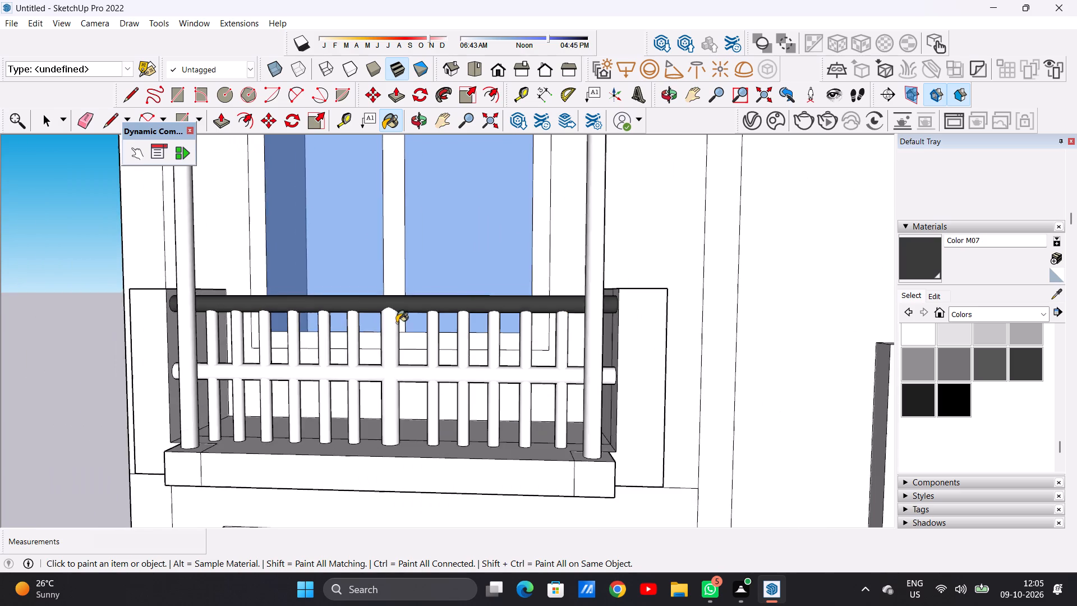
{"action": "scroll", "coordinate": [397, 323], "scroll_direction": "down", "scroll_amount": 3}
{"action": "scroll", "coordinate": [364, 322], "scroll_direction": "up", "scroll_amount": 8}
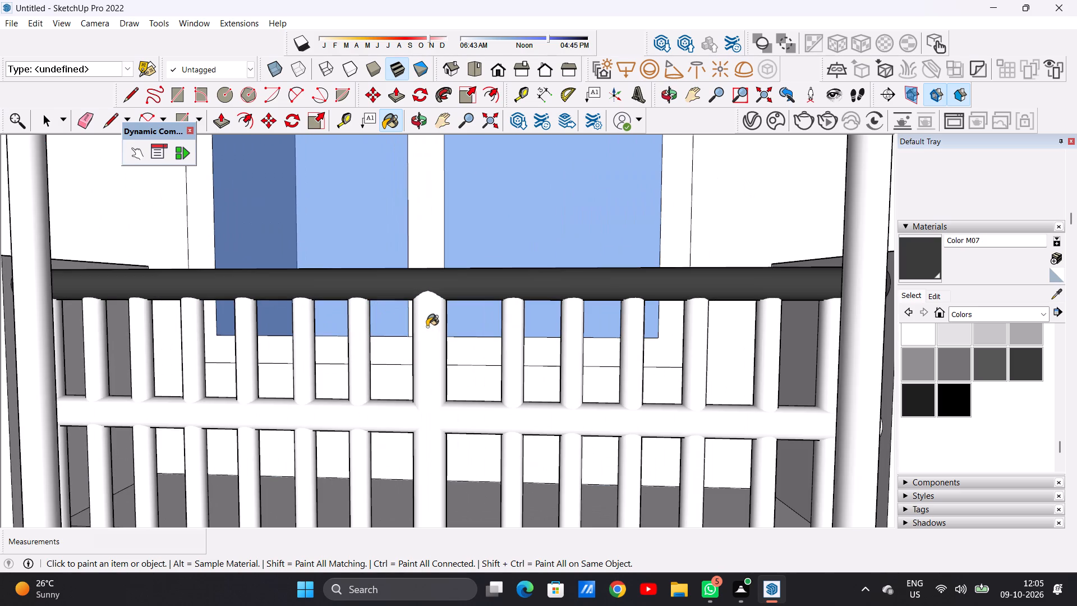
Paint the topmost balcony railing's central post and the two outermost balusters at its tower-side end with Color M07.
{"action": "left_click", "coordinate": [426, 329]}
{"action": "scroll", "coordinate": [426, 329], "scroll_direction": "down", "scroll_amount": 9}
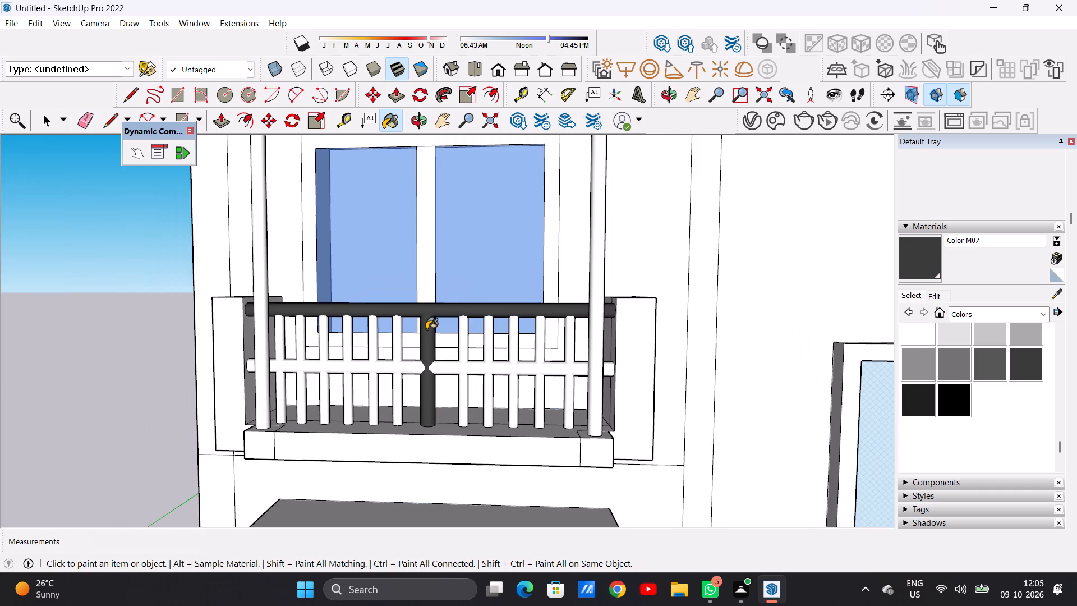
{"action": "scroll", "coordinate": [547, 342], "scroll_direction": "up", "scroll_amount": 5}
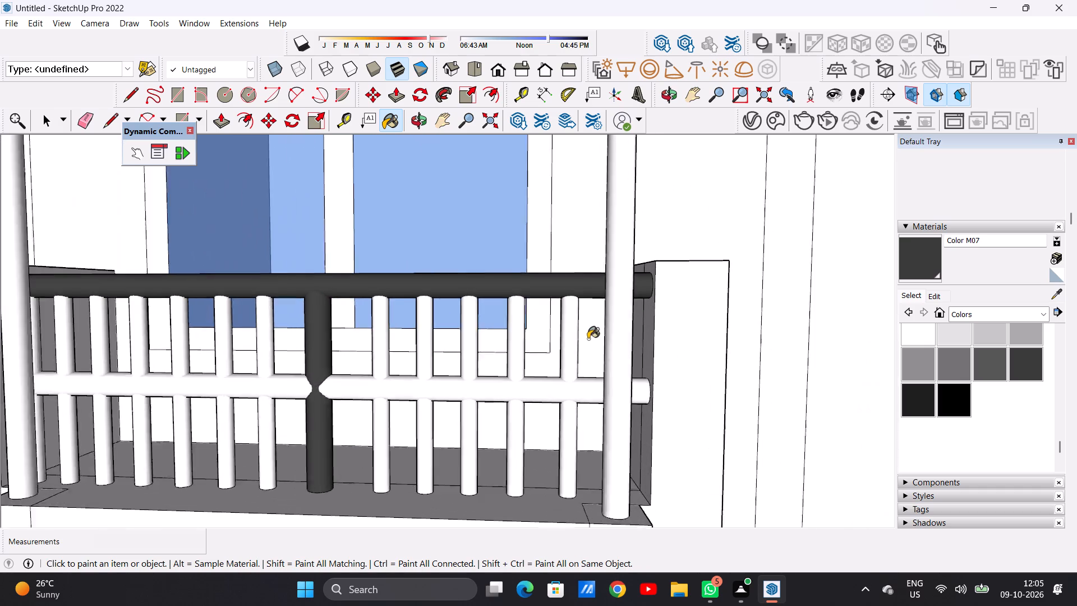
{"action": "scroll", "coordinate": [588, 339], "scroll_direction": "up", "scroll_amount": 2}
{"action": "left_click", "coordinate": [567, 335]}
{"action": "scroll", "coordinate": [565, 337], "scroll_direction": "down", "scroll_amount": 7}
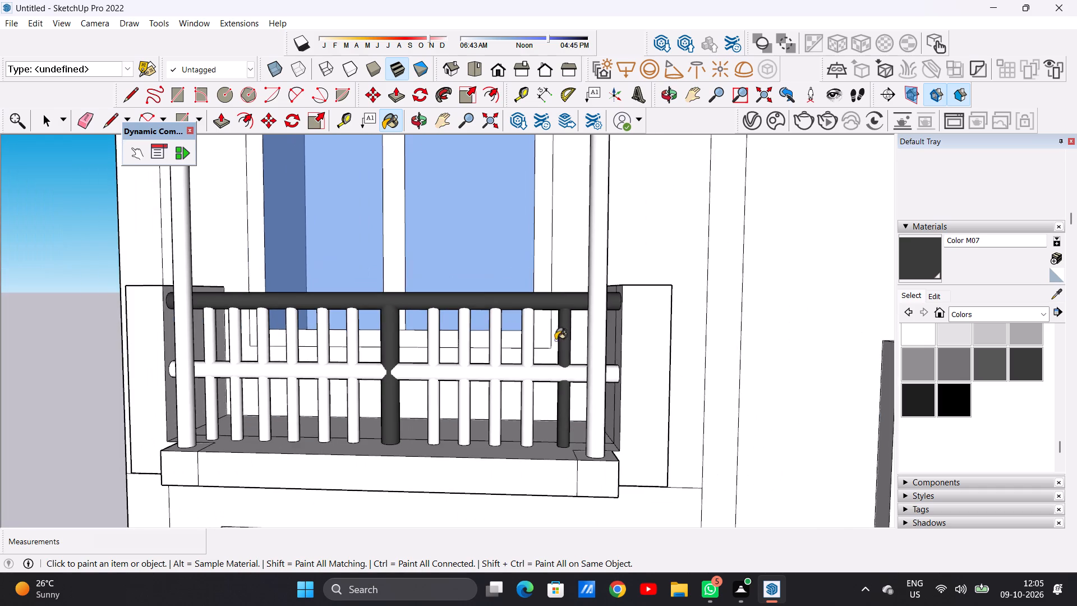
{"action": "middle_click_drag", "start_coordinate": [551, 341], "coordinate": [448, 353]}
{"action": "scroll", "coordinate": [604, 328], "scroll_direction": "up", "scroll_amount": 5}
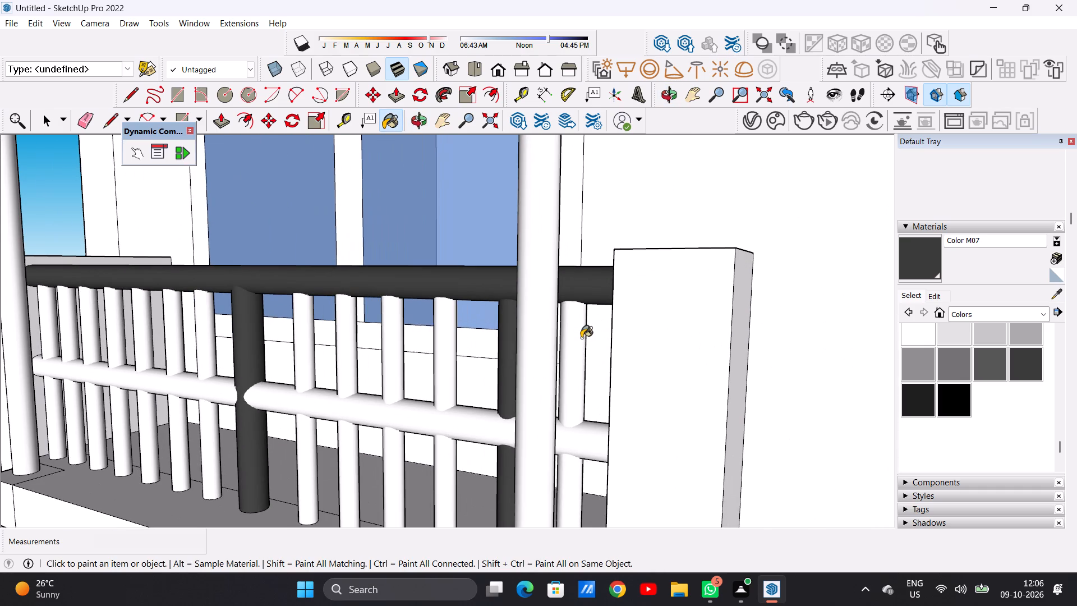
{"action": "left_click", "coordinate": [574, 341]}
Paint the four remaining balusters between the central post and the tower-side end of the topmost balcony railing with Color M07.
{"action": "scroll", "coordinate": [584, 343], "scroll_direction": "down", "scroll_amount": 11}
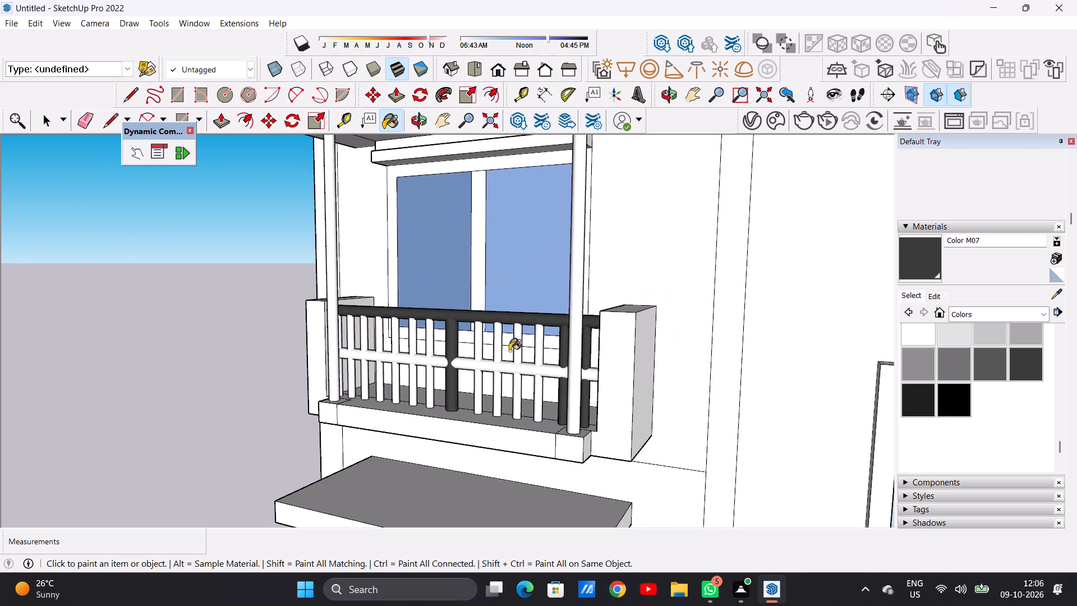
{"action": "middle_click_drag", "start_coordinate": [507, 353], "coordinate": [556, 359]}
{"action": "scroll", "coordinate": [549, 347], "scroll_direction": "up", "scroll_amount": 6}
{"action": "left_click", "coordinate": [546, 347]}
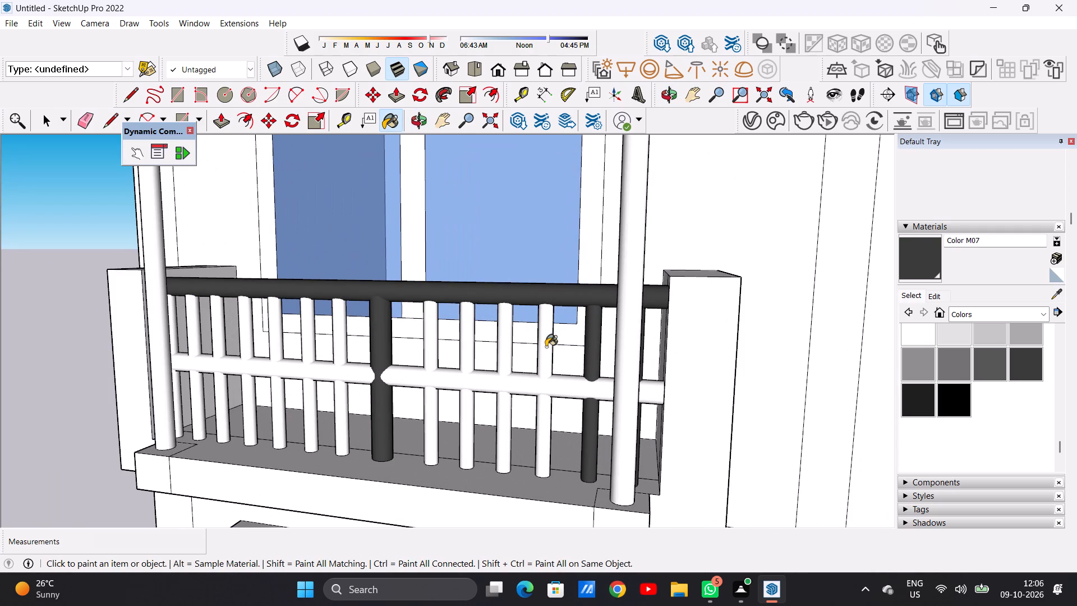
{"action": "left_click", "coordinate": [504, 338]}
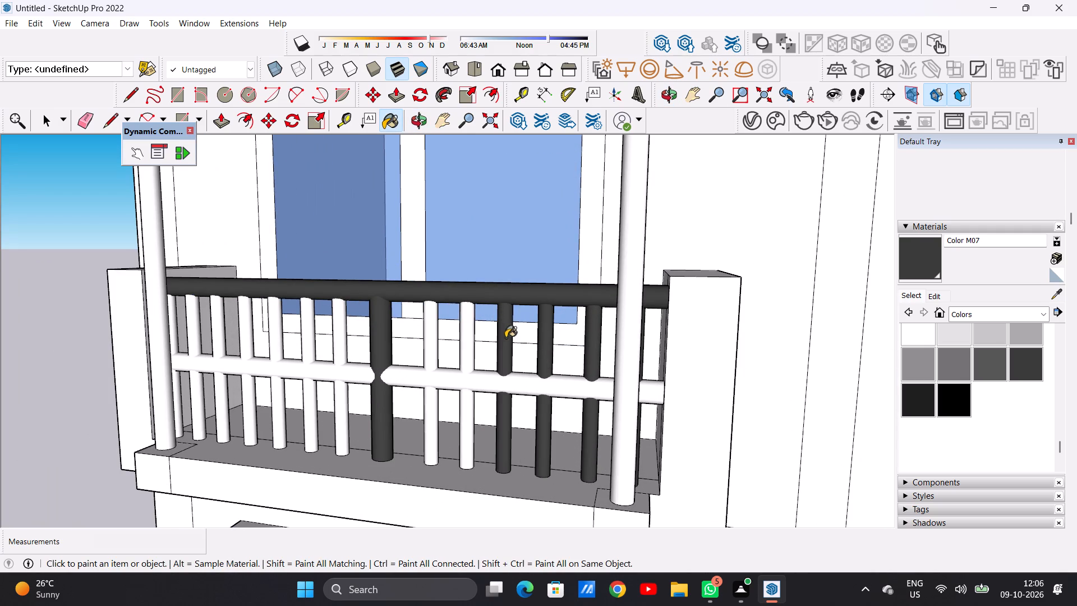
{"action": "scroll", "coordinate": [522, 334], "scroll_direction": "down", "scroll_amount": 7}
{"action": "scroll", "coordinate": [505, 334], "scroll_direction": "up", "scroll_amount": 6}
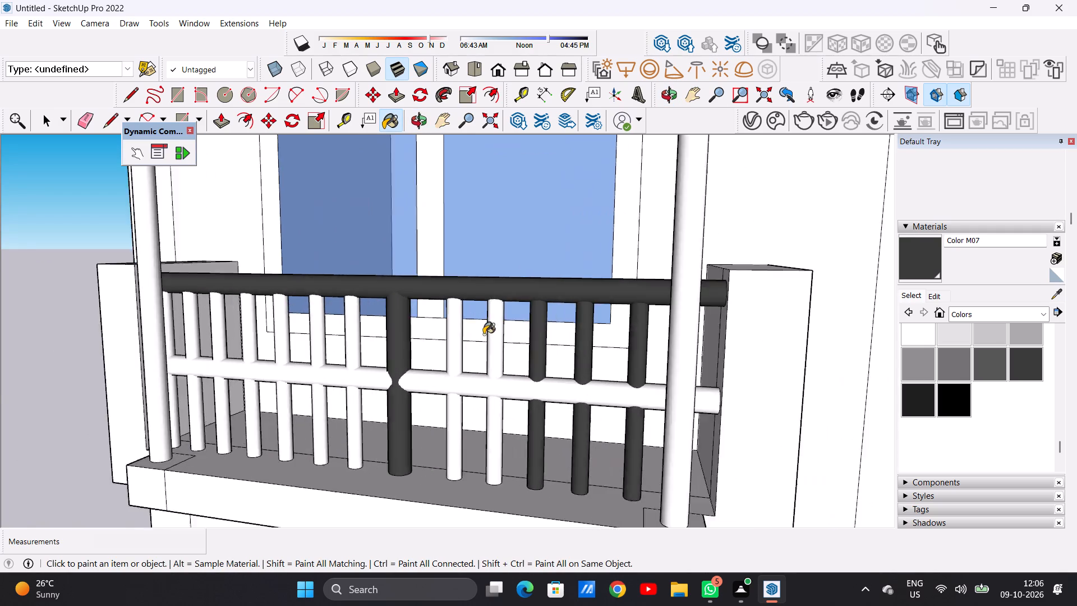
{"action": "scroll", "coordinate": [484, 334], "scroll_direction": "up", "scroll_amount": 8}
{"action": "left_click", "coordinate": [512, 325]}
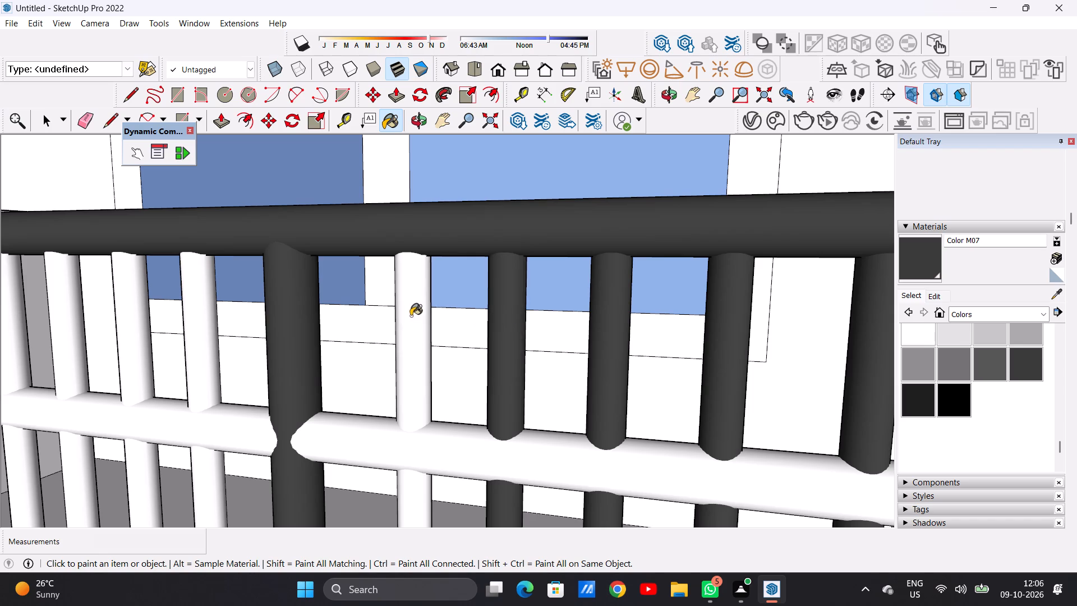
{"action": "left_click", "coordinate": [410, 316]}
Paint the three balusters beside the topmost railing's central post, on the side away from the tower, with Color M07.
{"action": "scroll", "coordinate": [470, 334], "scroll_direction": "down", "scroll_amount": 13}
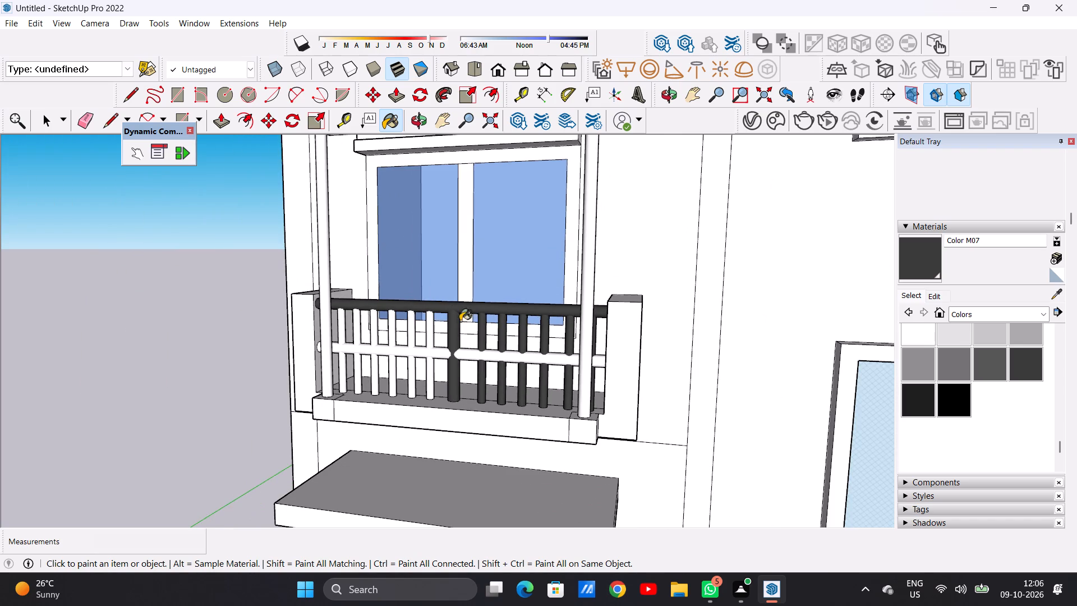
{"action": "scroll", "coordinate": [412, 320], "scroll_direction": "up", "scroll_amount": 11}
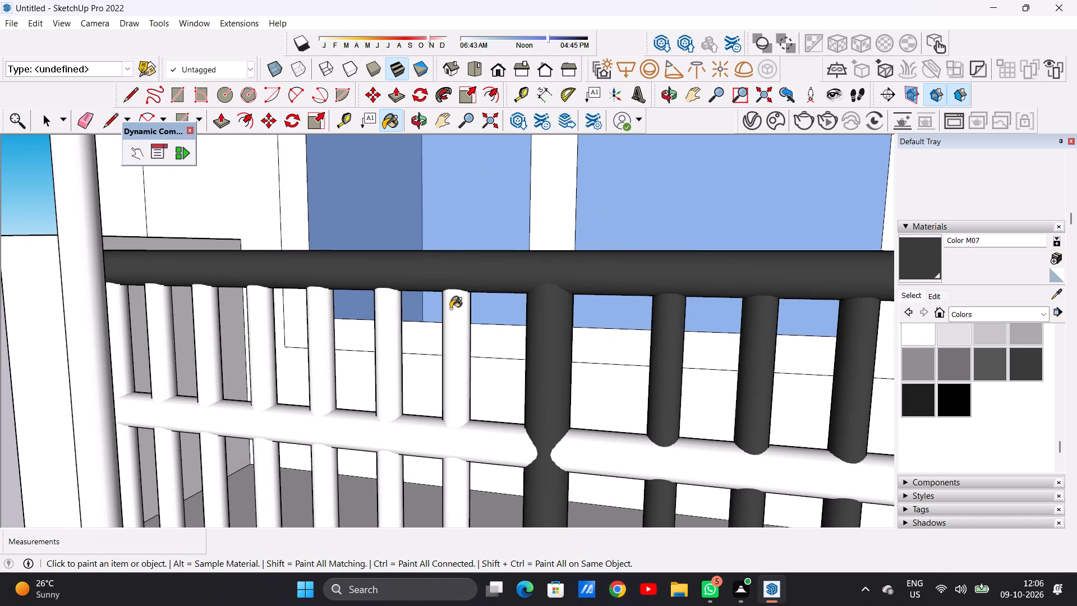
{"action": "left_click", "coordinate": [450, 309]}
{"action": "left_click", "coordinate": [384, 310]}
{"action": "scroll", "coordinate": [466, 309], "scroll_direction": "down", "scroll_amount": 9}
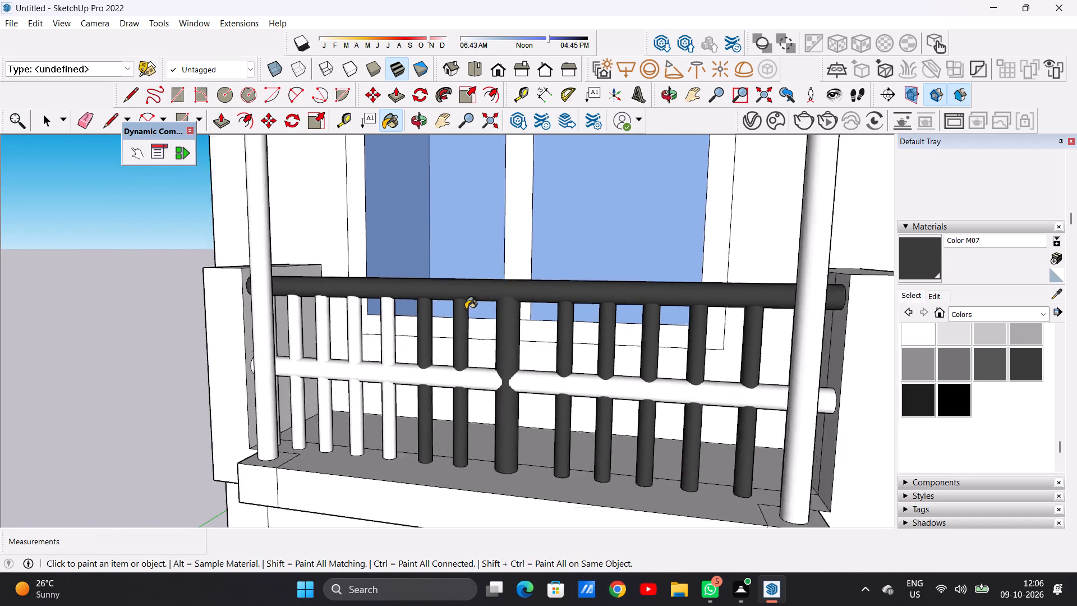
{"action": "scroll", "coordinate": [466, 309], "scroll_direction": "down", "scroll_amount": 1}
{"action": "scroll", "coordinate": [413, 304], "scroll_direction": "up", "scroll_amount": 10}
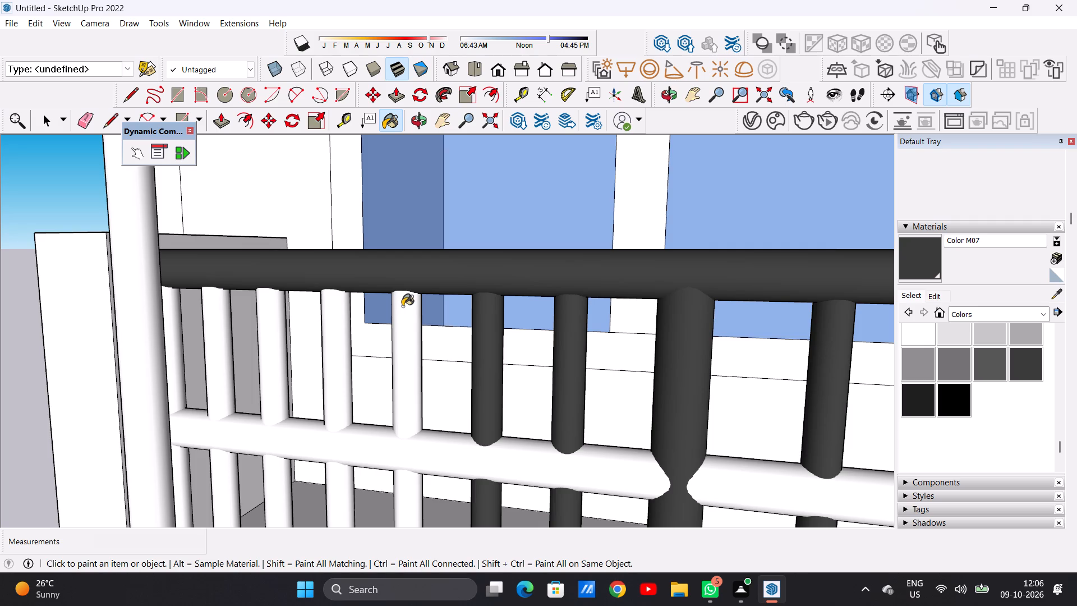
{"action": "left_click", "coordinate": [402, 306]}
Paint the remaining white balusters at the topmost railing's end away from the tower with Color M07.
{"action": "scroll", "coordinate": [396, 321], "scroll_direction": "down", "scroll_amount": 8}
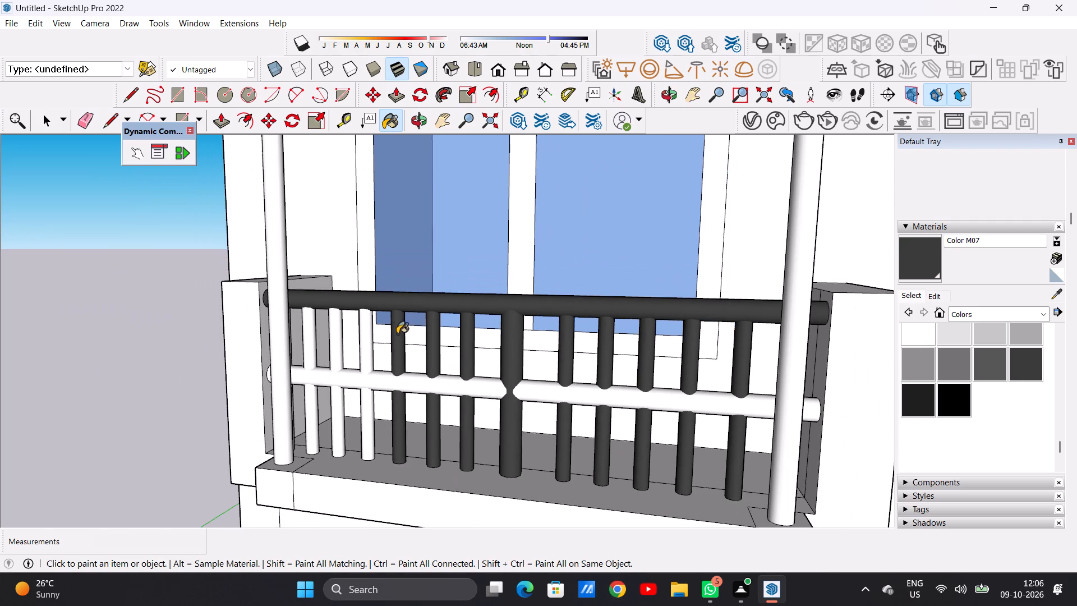
{"action": "scroll", "coordinate": [379, 314], "scroll_direction": "up", "scroll_amount": 11}
{"action": "left_click", "coordinate": [360, 318]}
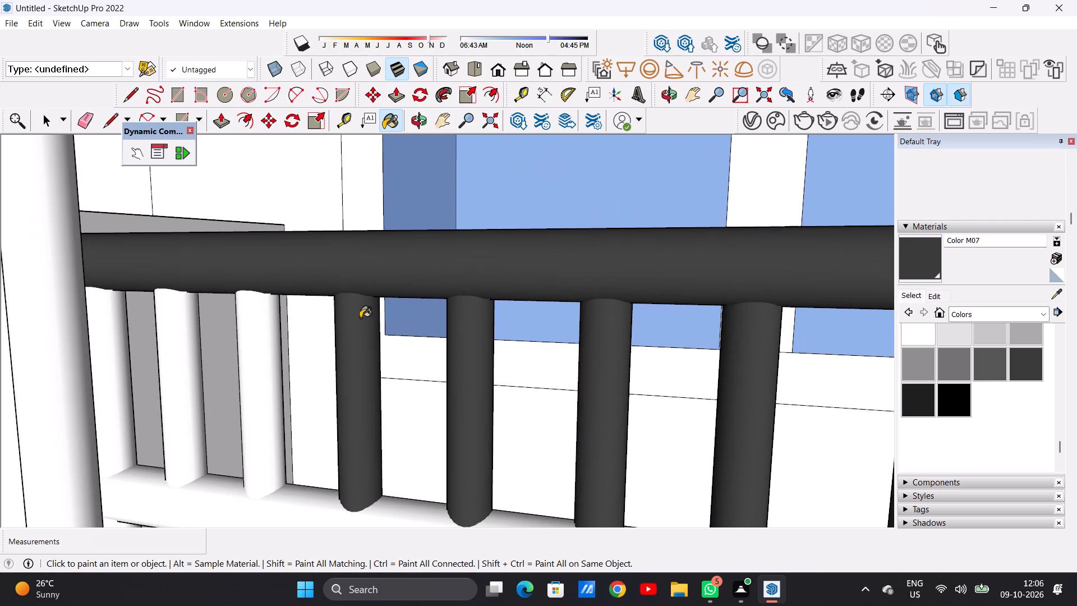
{"action": "left_click", "coordinate": [252, 322]}
{"action": "scroll", "coordinate": [470, 295], "scroll_direction": "down", "scroll_amount": 8}
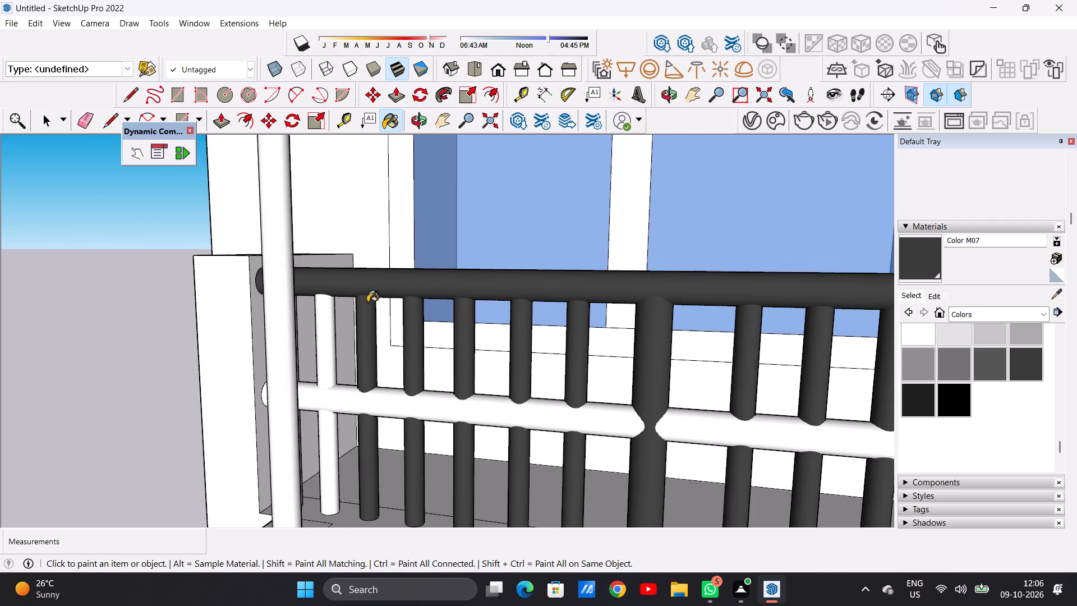
{"action": "scroll", "coordinate": [367, 302], "scroll_direction": "up", "scroll_amount": 5}
{"action": "scroll", "coordinate": [281, 307], "scroll_direction": "up", "scroll_amount": 4}
{"action": "left_click", "coordinate": [296, 306]}
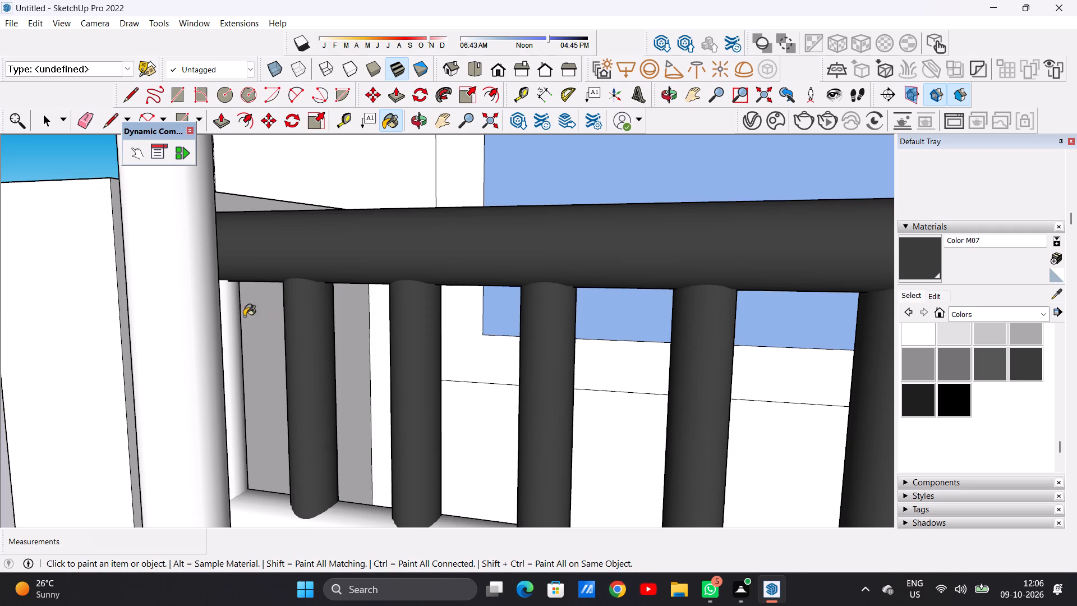
{"action": "left_click", "coordinate": [225, 311]}
Paint the horizontal middle rail of the topmost balcony railing with Color M07.
{"action": "scroll", "coordinate": [326, 309], "scroll_direction": "down", "scroll_amount": 10}
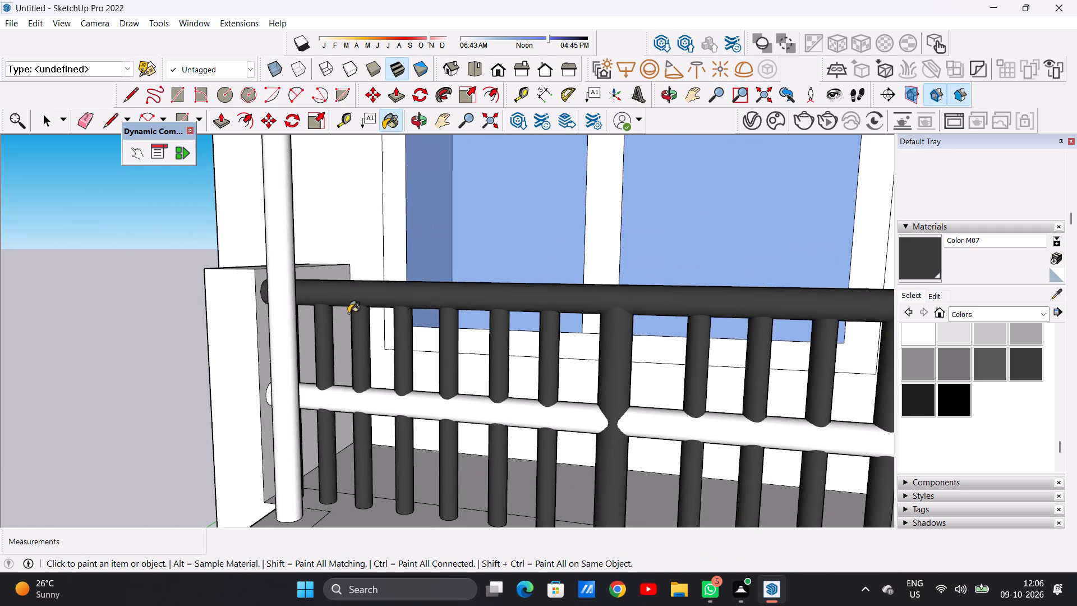
{"action": "scroll", "coordinate": [348, 313], "scroll_direction": "down", "scroll_amount": 3}
{"action": "middle_click_drag", "start_coordinate": [412, 315], "coordinate": [705, 425]}
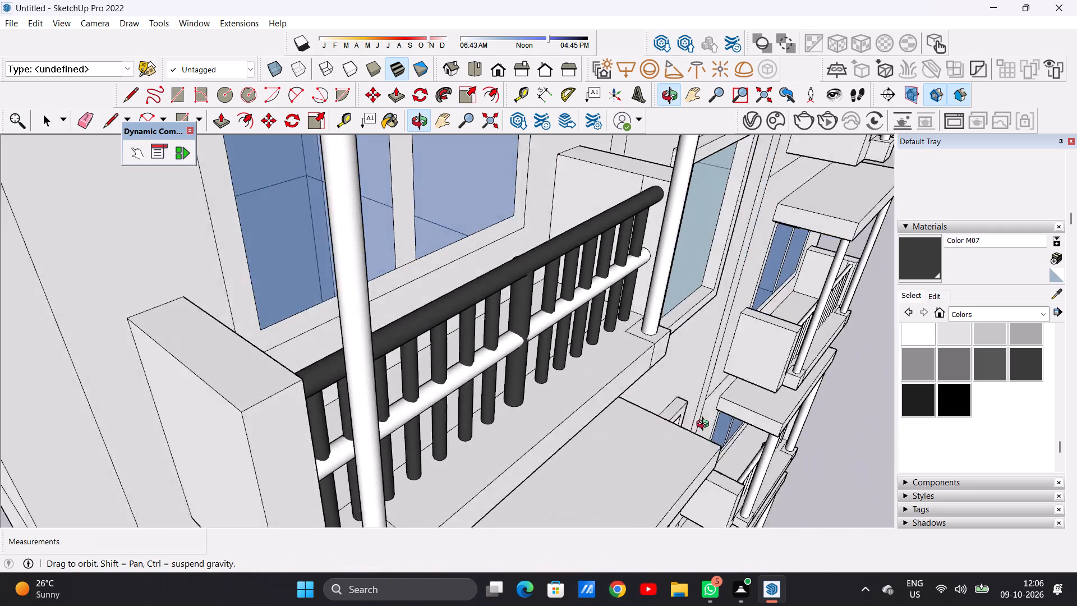
{"action": "middle_click_drag", "start_coordinate": [705, 425], "coordinate": [468, 331]}
{"action": "scroll", "coordinate": [549, 396], "scroll_direction": "up", "scroll_amount": 6}
{"action": "left_click", "coordinate": [548, 397]}
Paint the top handrail and central post of the balcony railing one floor below with Color M07.
{"action": "scroll", "coordinate": [473, 393], "scroll_direction": "down", "scroll_amount": 9}
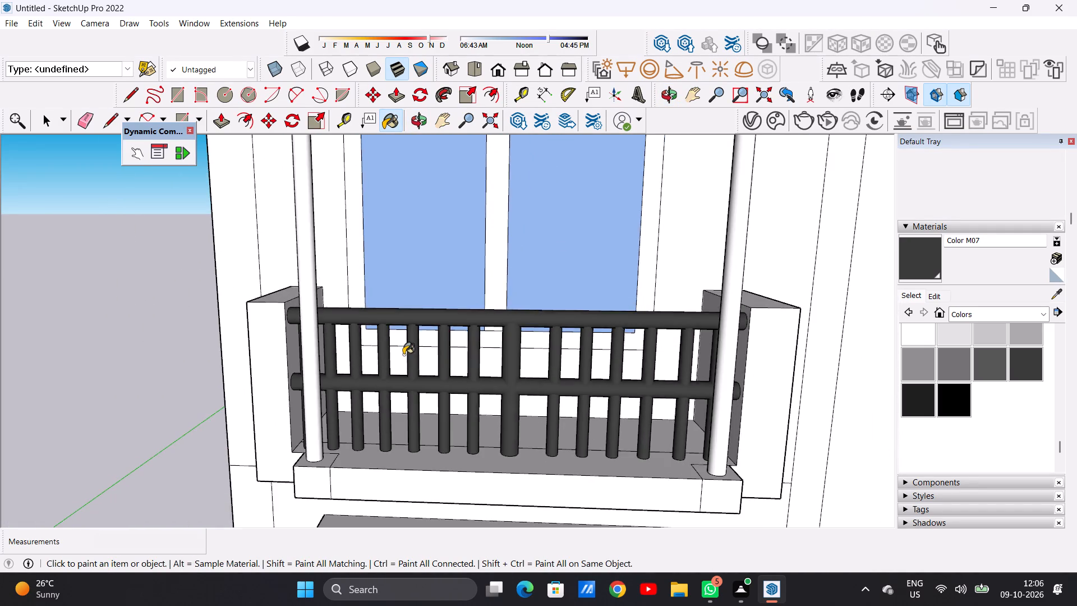
{"action": "scroll", "coordinate": [403, 356], "scroll_direction": "down", "scroll_amount": 15}
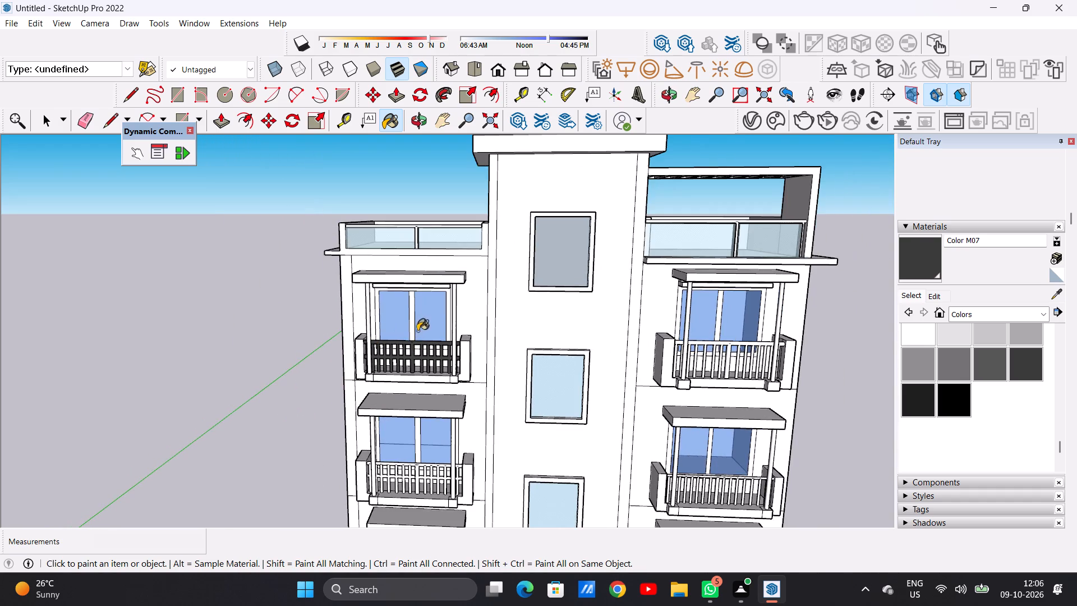
{"action": "scroll", "coordinate": [433, 314], "scroll_direction": "down", "scroll_amount": 5}
{"action": "scroll", "coordinate": [439, 444], "scroll_direction": "up", "scroll_amount": 15}
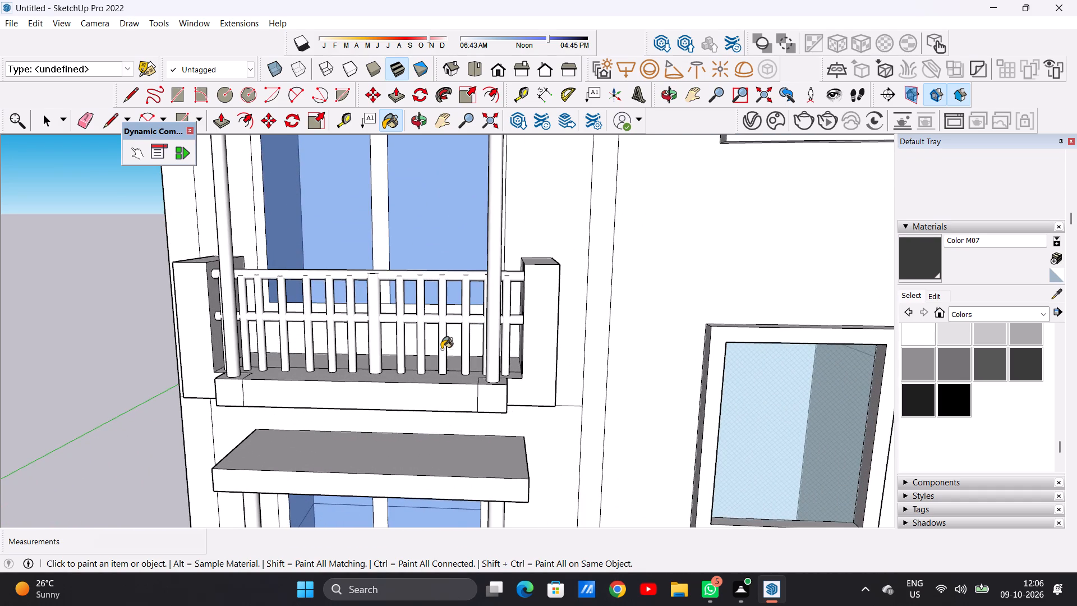
{"action": "scroll", "coordinate": [432, 270], "scroll_direction": "up", "scroll_amount": 7}
{"action": "left_click", "coordinate": [430, 277]}
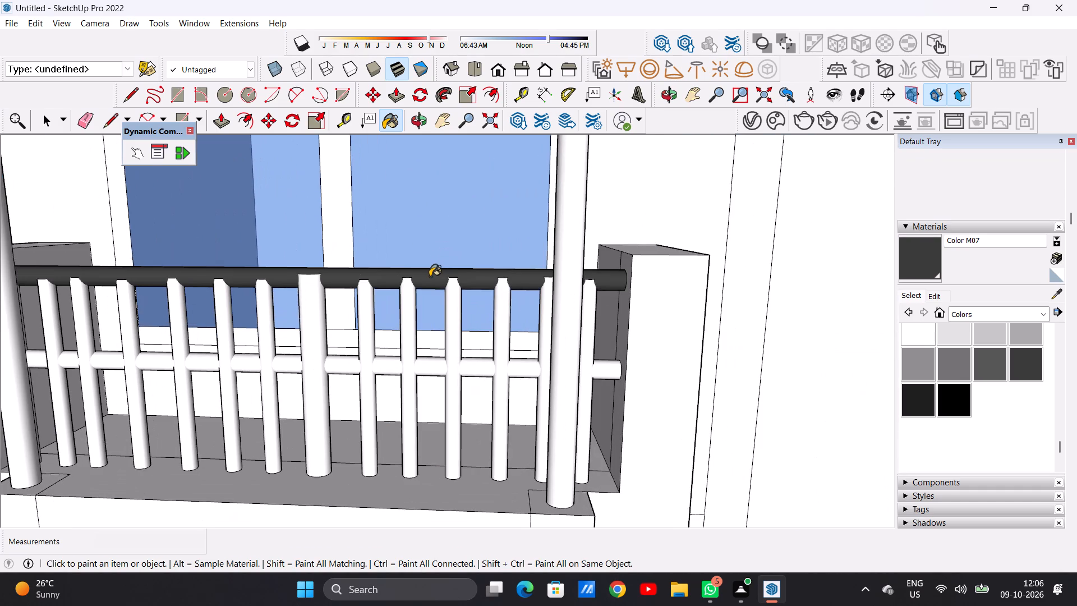
{"action": "left_click", "coordinate": [312, 301]}
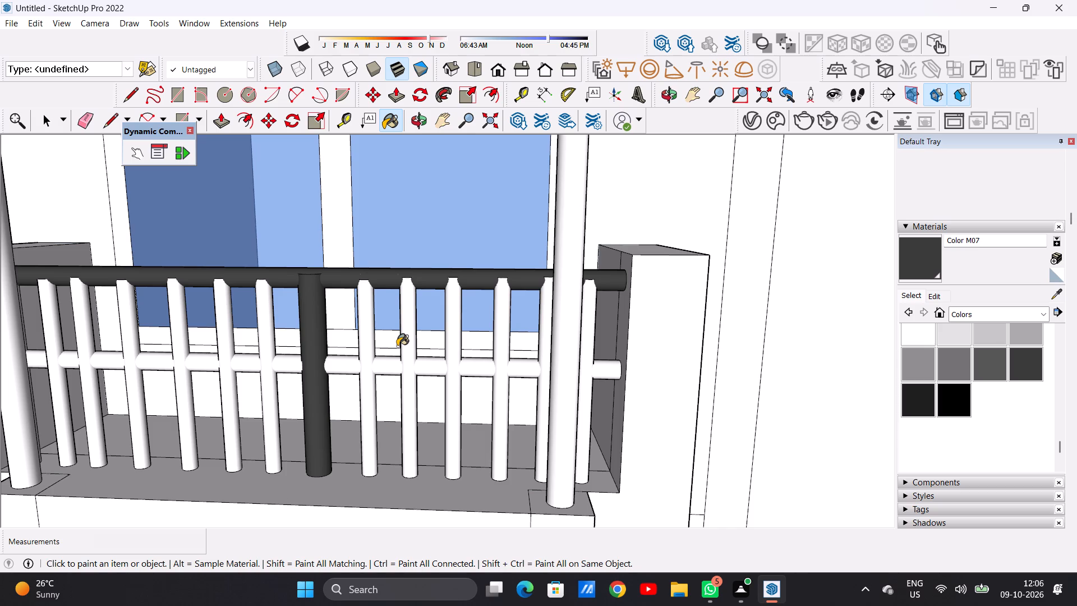
Paint the horizontal middle rail of this lower balcony railing with Color M07.
{"action": "scroll", "coordinate": [403, 337], "scroll_direction": "down", "scroll_amount": 11}
{"action": "scroll", "coordinate": [417, 351], "scroll_direction": "up", "scroll_amount": 11}
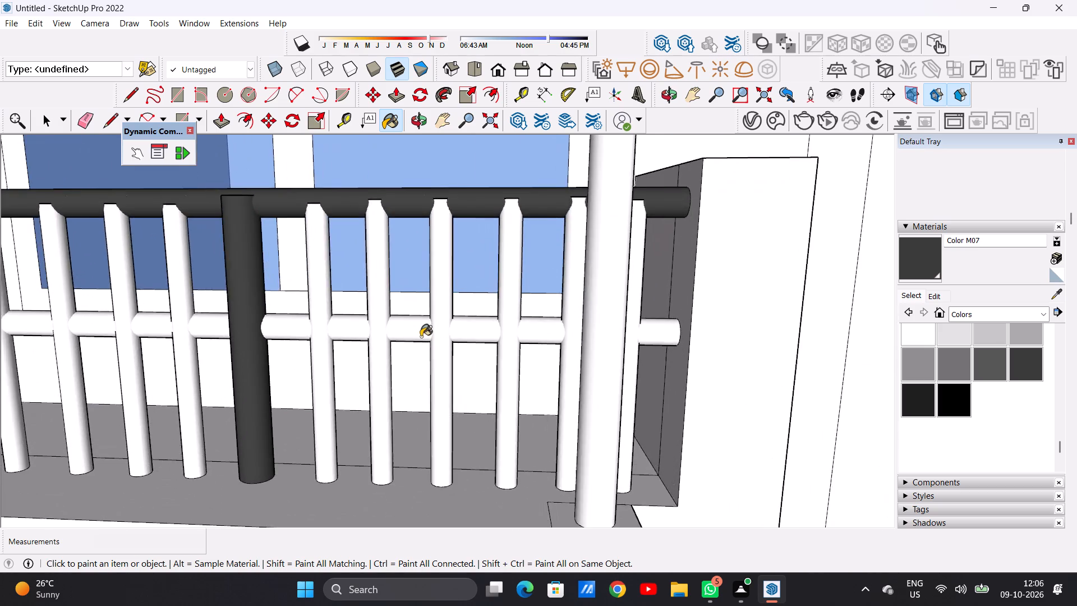
{"action": "scroll", "coordinate": [421, 337], "scroll_direction": "up", "scroll_amount": 6}
{"action": "left_click", "coordinate": [421, 328]}
Paint the two outermost balusters at the tower-side end of the lower balcony railing with Color M07.
{"action": "scroll", "coordinate": [426, 345], "scroll_direction": "down", "scroll_amount": 4}
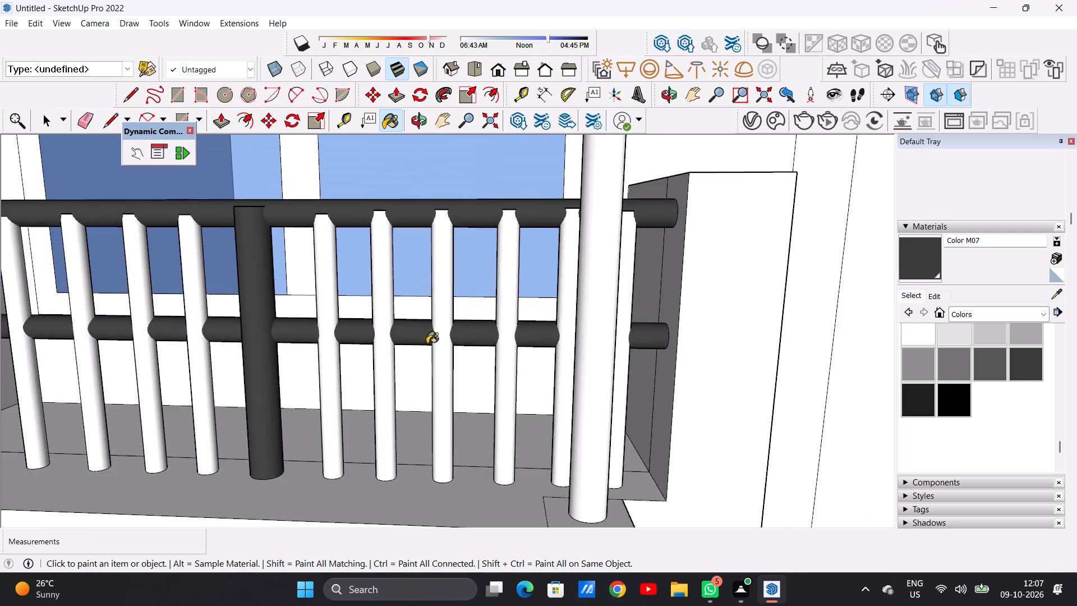
{"action": "scroll", "coordinate": [427, 344], "scroll_direction": "down", "scroll_amount": 8}
{"action": "middle_click_drag", "start_coordinate": [466, 321], "coordinate": [334, 328]}
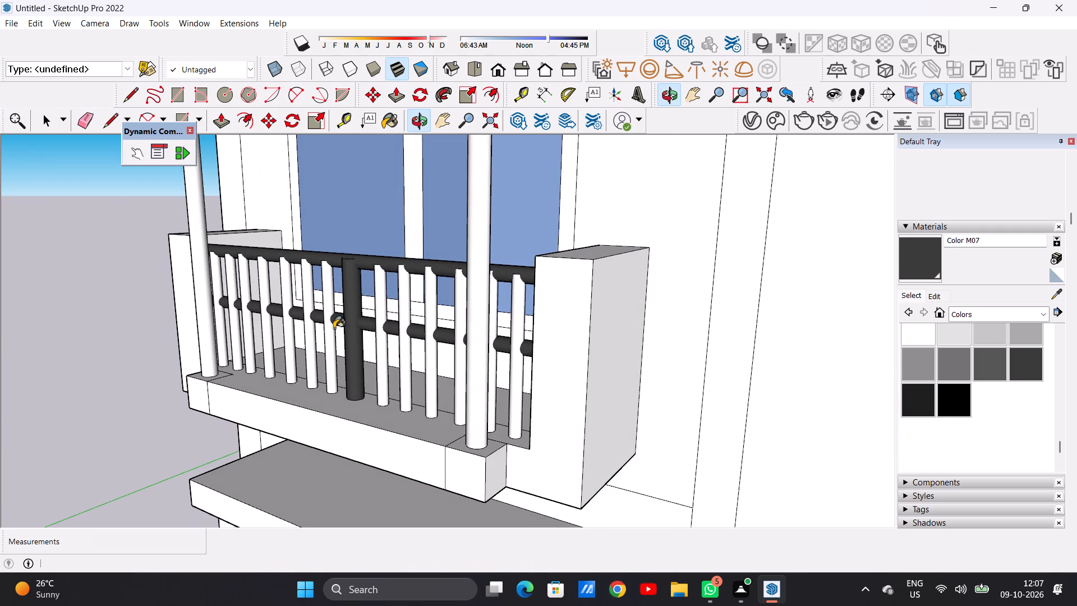
{"action": "scroll", "coordinate": [524, 292], "scroll_direction": "up", "scroll_amount": 13}
{"action": "left_click", "coordinate": [512, 300]}
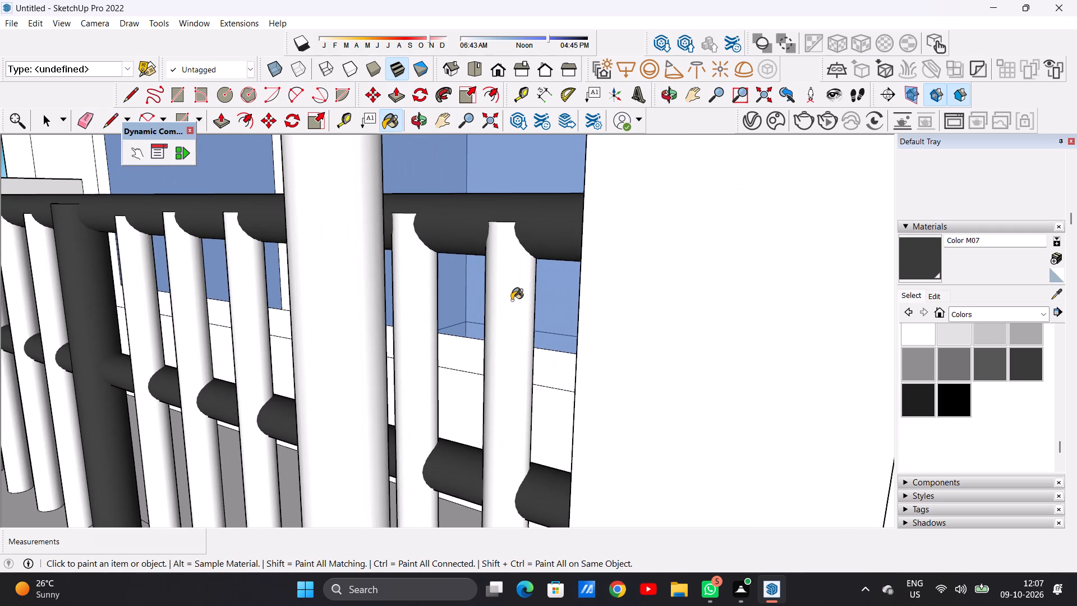
{"action": "left_click", "coordinate": [411, 306]}
Paint the four remaining balusters between the central post and the tower-side end of the lower balcony railing with Color M07.
{"action": "scroll", "coordinate": [507, 316], "scroll_direction": "down", "scroll_amount": 3}
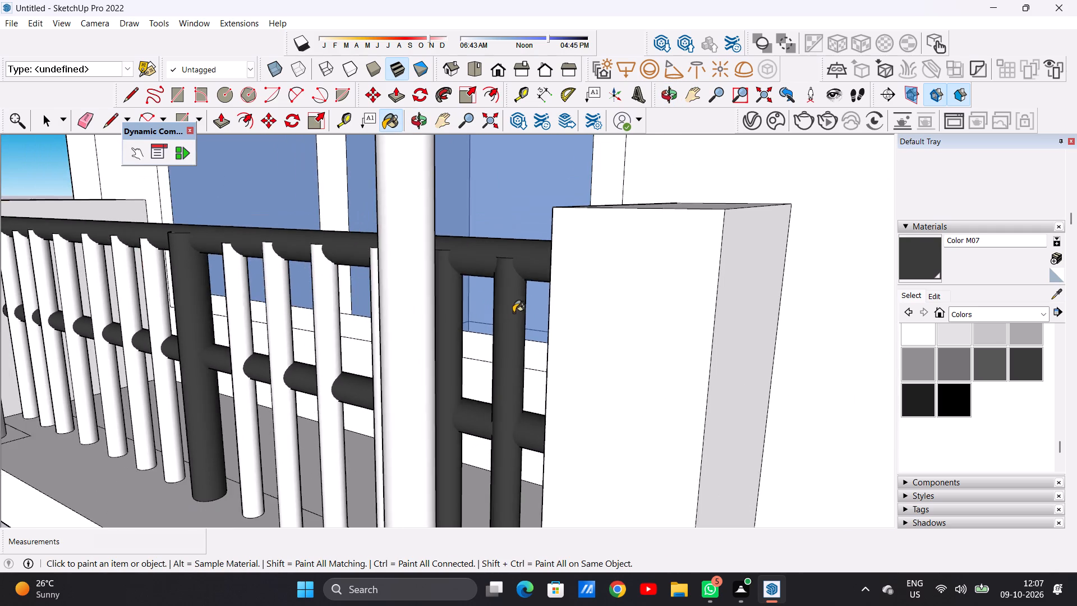
{"action": "scroll", "coordinate": [513, 313], "scroll_direction": "down", "scroll_amount": 12}
{"action": "middle_click_drag", "start_coordinate": [288, 327], "coordinate": [371, 326]}
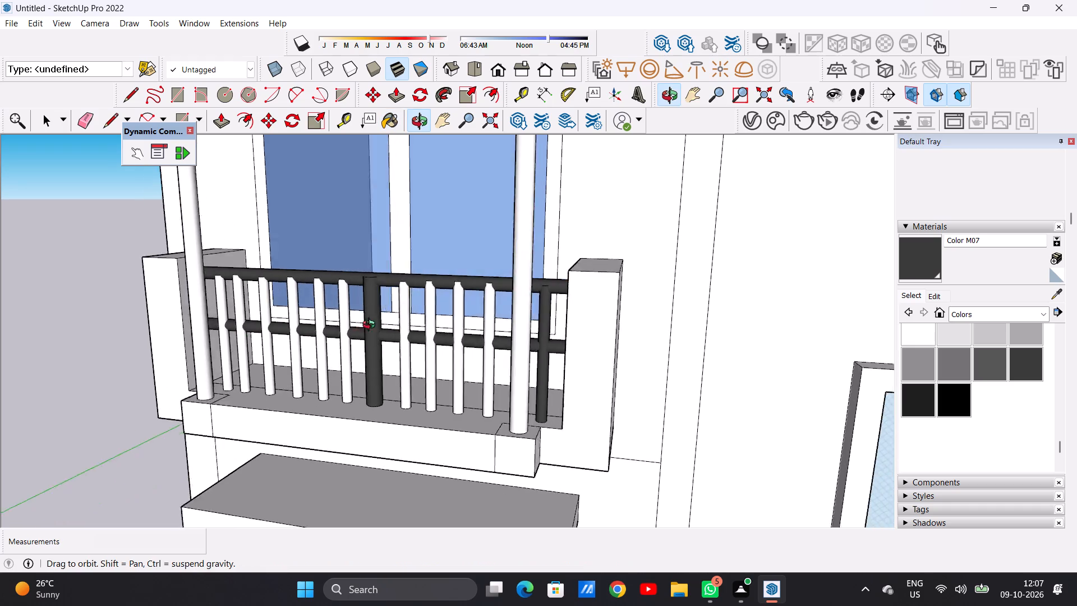
{"action": "middle_click_drag", "start_coordinate": [371, 326], "coordinate": [527, 324]}
{"action": "scroll", "coordinate": [536, 307], "scroll_direction": "up", "scroll_amount": 3}
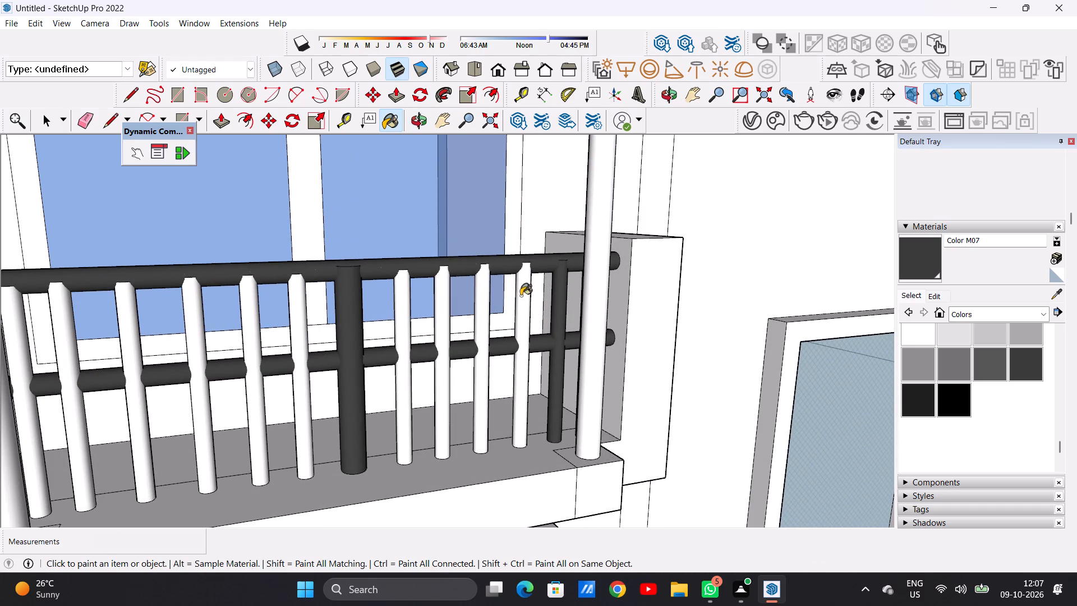
{"action": "left_click", "coordinate": [522, 294]}
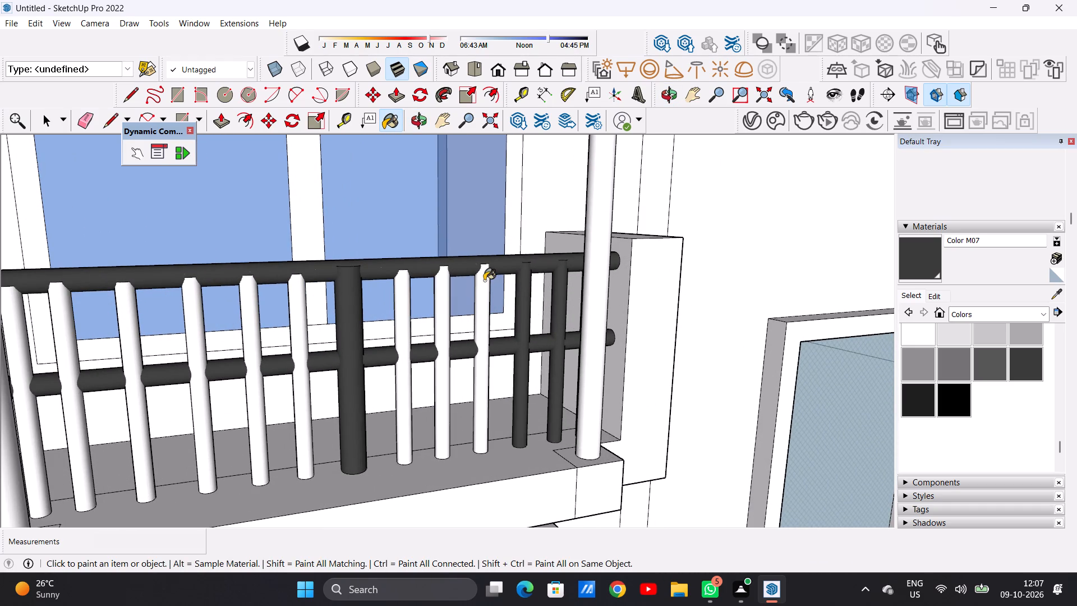
{"action": "left_click", "coordinate": [484, 281]}
{"action": "scroll", "coordinate": [440, 339], "scroll_direction": "down", "scroll_amount": 13}
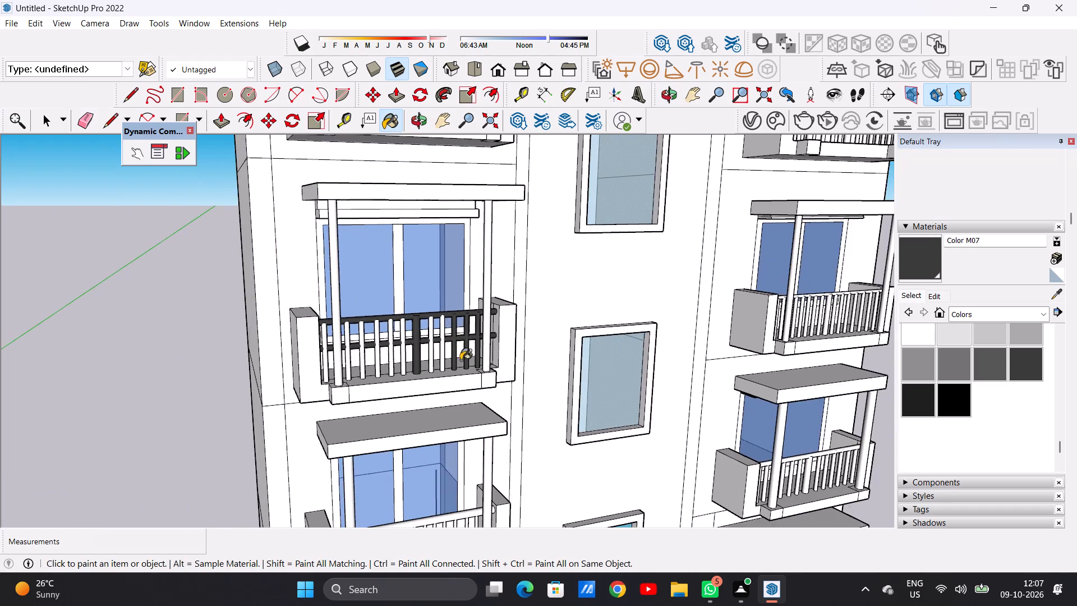
{"action": "middle_click_drag", "start_coordinate": [455, 368], "coordinate": [274, 378]}
{"action": "scroll", "coordinate": [375, 314], "scroll_direction": "up", "scroll_amount": 19}
{"action": "left_click", "coordinate": [370, 326]}
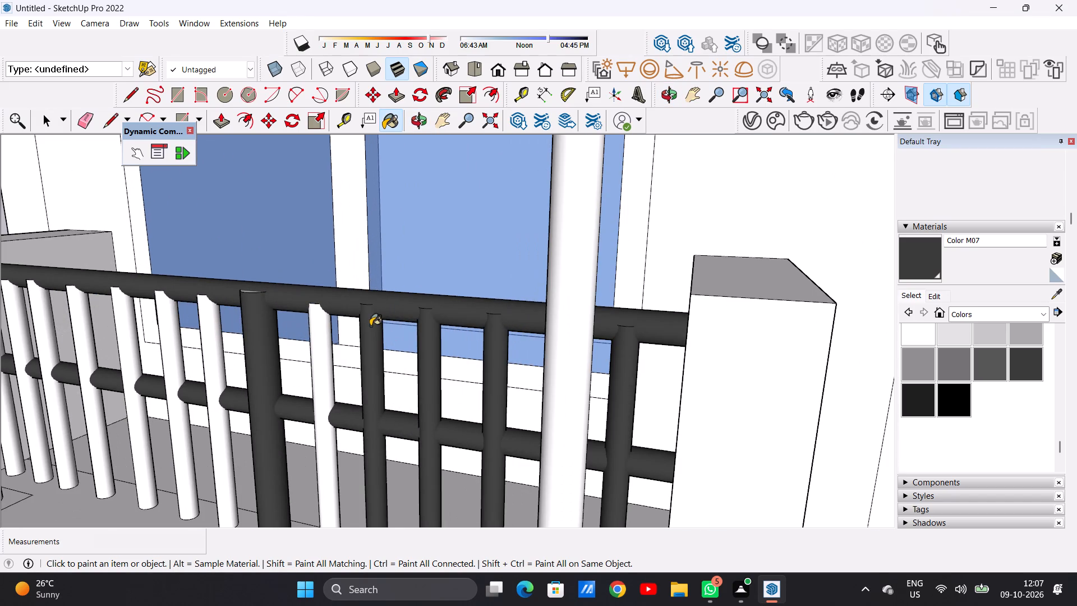
{"action": "left_click", "coordinate": [319, 329]}
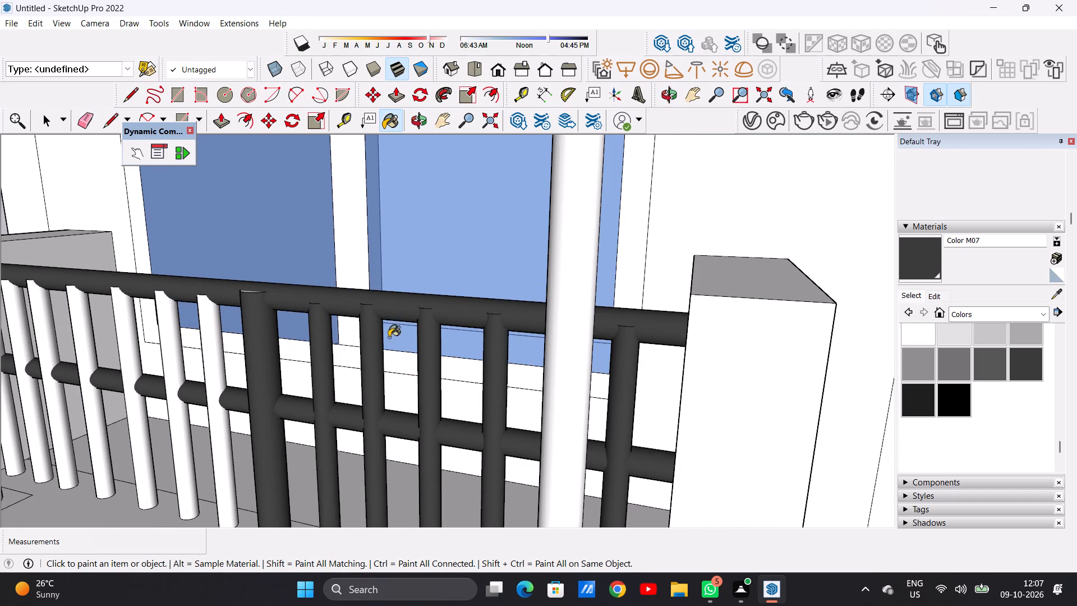
Paint the exposed top faces of the lower balcony railing's central post and the two nearest dark balusters with Color M07.
{"action": "scroll", "coordinate": [389, 337], "scroll_direction": "down", "scroll_amount": 8}
{"action": "middle_click_drag", "start_coordinate": [352, 343], "coordinate": [348, 449]}
{"action": "scroll", "coordinate": [344, 345], "scroll_direction": "up", "scroll_amount": 17}
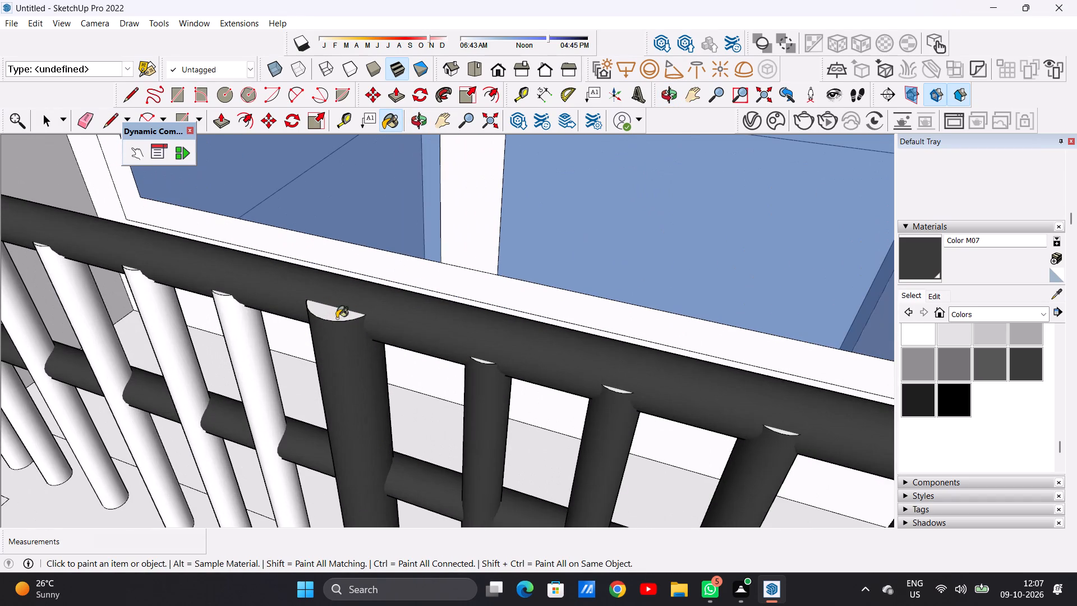
{"action": "left_click", "coordinate": [327, 320]}
{"action": "left_click", "coordinate": [329, 318]}
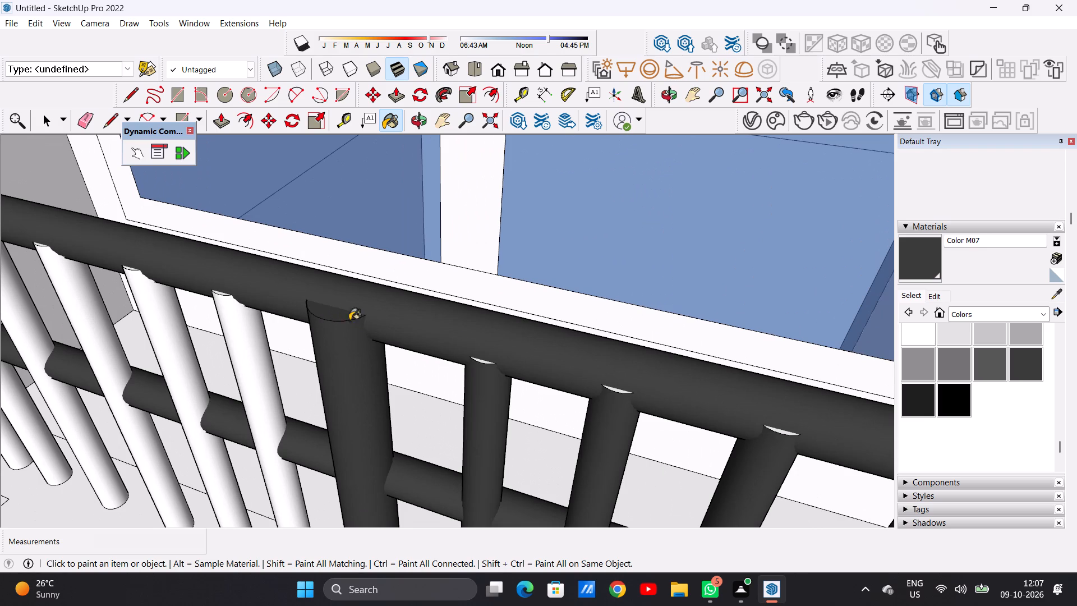
{"action": "scroll", "coordinate": [483, 343], "scroll_direction": "up", "scroll_amount": 10}
{"action": "left_click", "coordinate": [473, 378]}
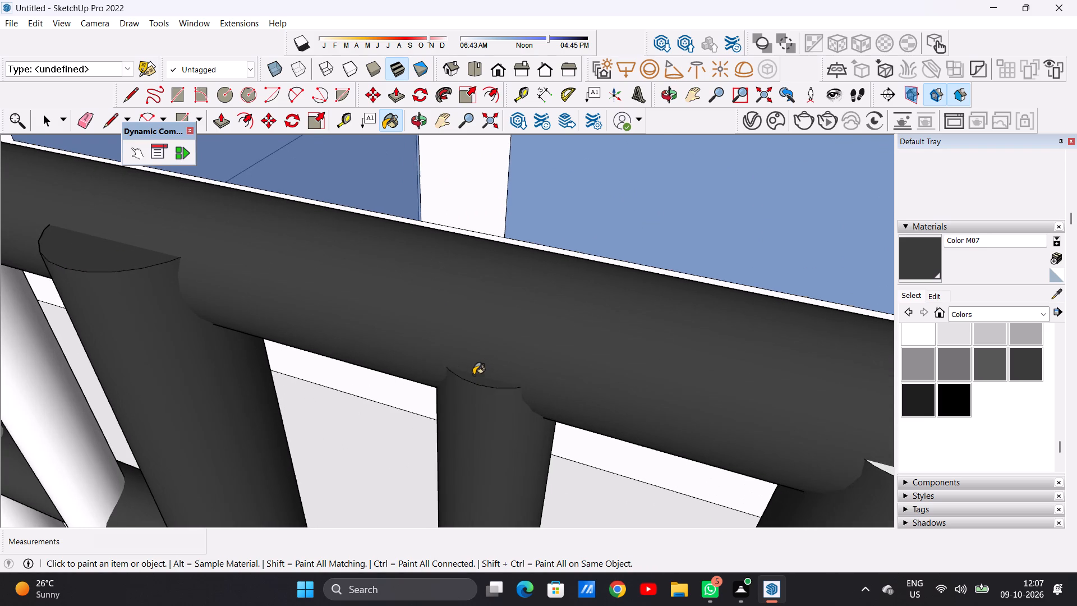
{"action": "scroll", "coordinate": [482, 361], "scroll_direction": "down", "scroll_amount": 14}
{"action": "scroll", "coordinate": [599, 369], "scroll_direction": "up", "scroll_amount": 9}
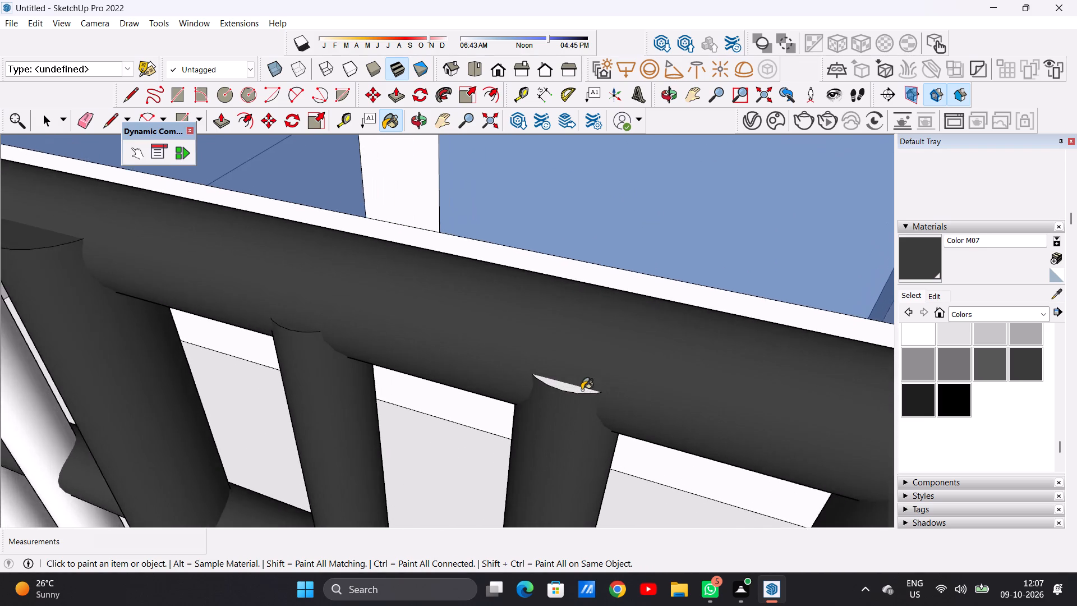
{"action": "scroll", "coordinate": [582, 390], "scroll_direction": "up", "scroll_amount": 7}
{"action": "left_click", "coordinate": [559, 383]}
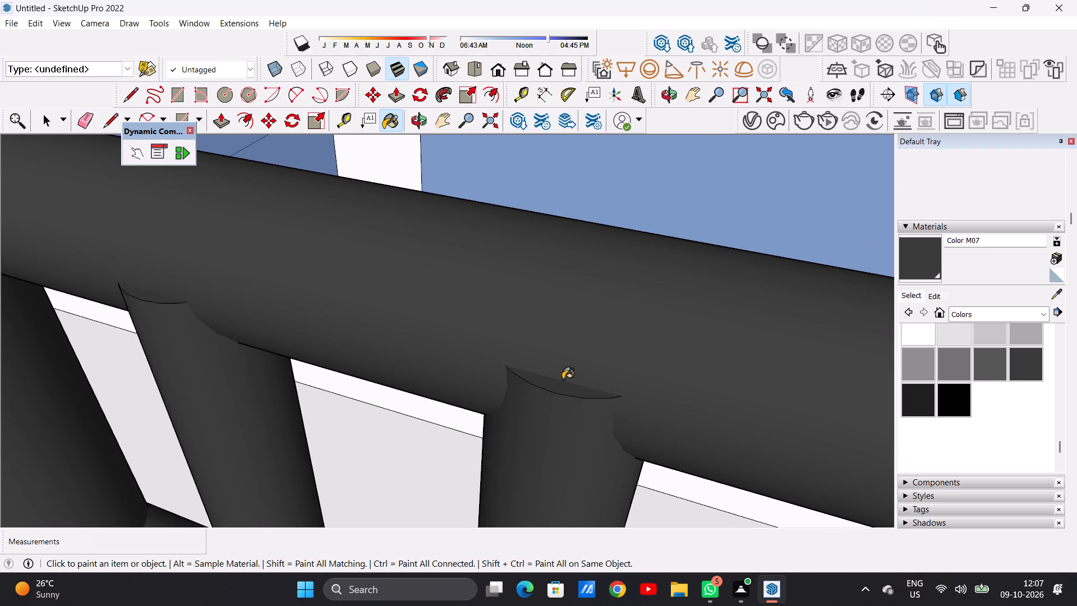
Paint the exposed top faces of the third and fourth dark balusters from the central post with Color M07.
{"action": "scroll", "coordinate": [563, 379], "scroll_direction": "down", "scroll_amount": 16}
{"action": "scroll", "coordinate": [531, 346], "scroll_direction": "down", "scroll_amount": 5}
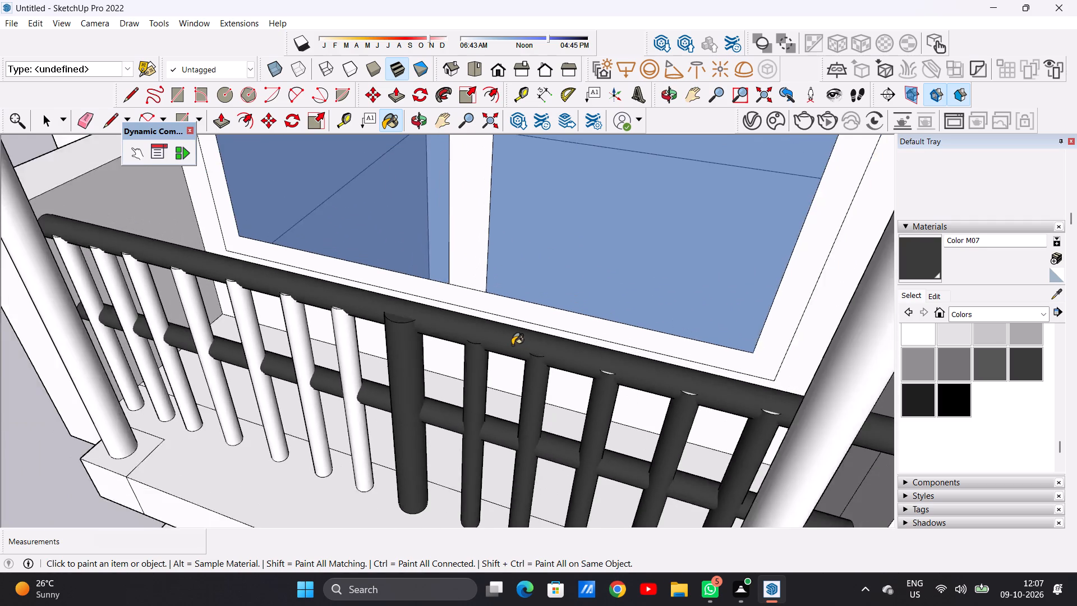
{"action": "scroll", "coordinate": [512, 345], "scroll_direction": "down", "scroll_amount": 5}
{"action": "scroll", "coordinate": [610, 365], "scroll_direction": "up", "scroll_amount": 6}
{"action": "scroll", "coordinate": [544, 355], "scroll_direction": "up", "scroll_amount": 4}
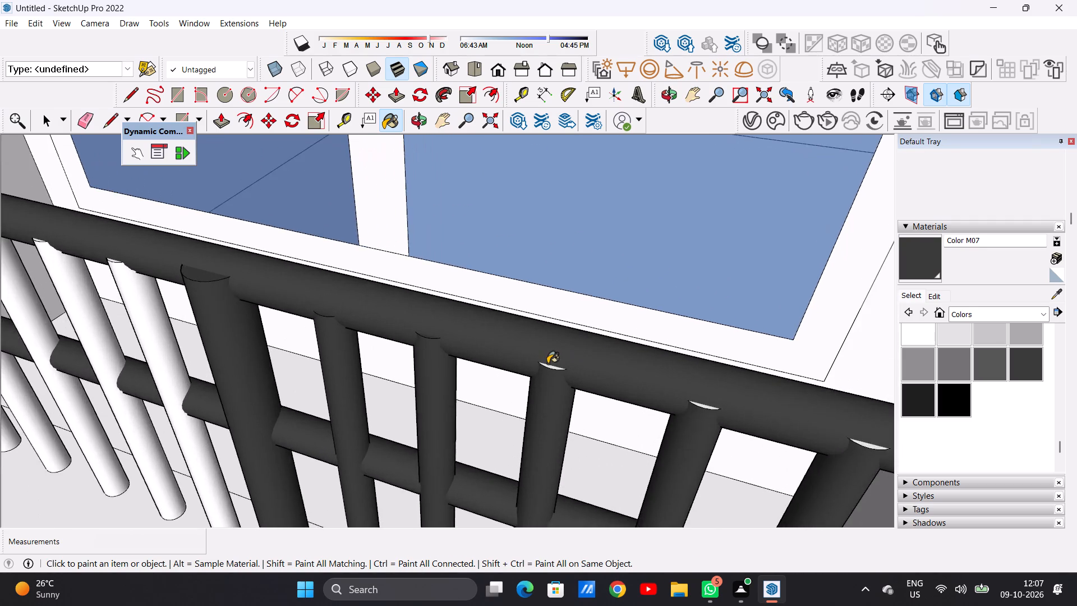
{"action": "scroll", "coordinate": [547, 364], "scroll_direction": "up", "scroll_amount": 12}
{"action": "left_click", "coordinate": [548, 369]}
{"action": "scroll", "coordinate": [537, 361], "scroll_direction": "down", "scroll_amount": 2}
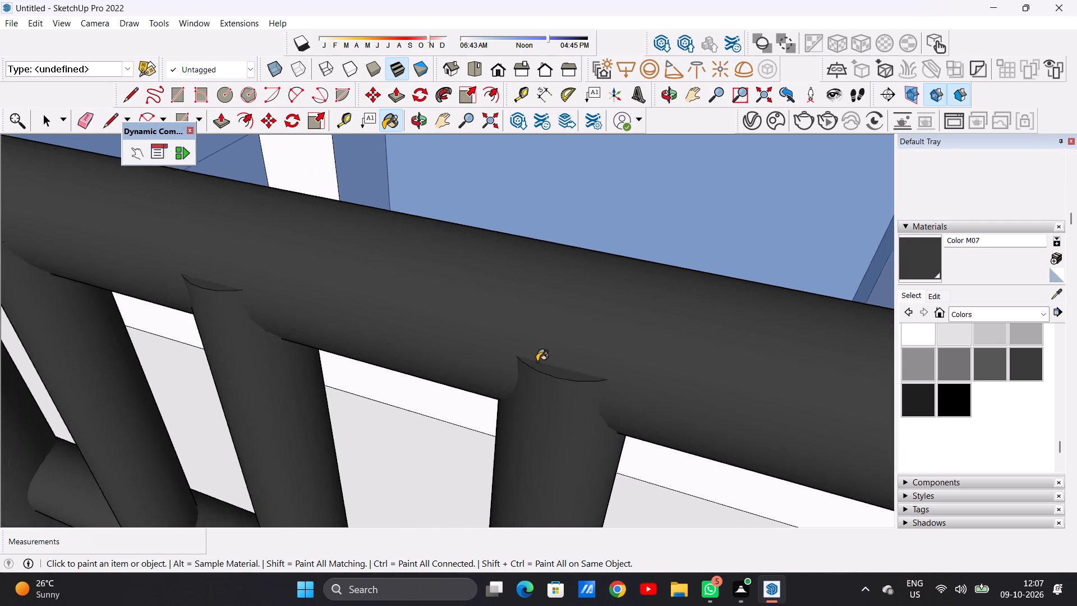
{"action": "scroll", "coordinate": [537, 361], "scroll_direction": "down", "scroll_amount": 11}
{"action": "scroll", "coordinate": [684, 405], "scroll_direction": "up", "scroll_amount": 9}
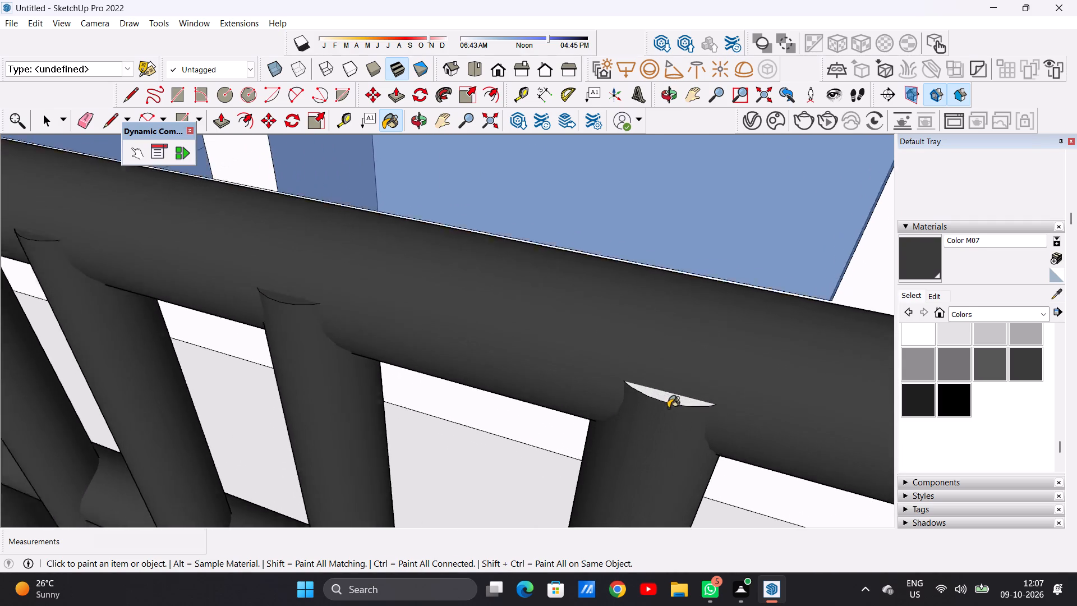
{"action": "scroll", "coordinate": [668, 408], "scroll_direction": "up", "scroll_amount": 10}
{"action": "left_click", "coordinate": [675, 395]}
Paint the exposed top faces of the last two dark balusters beside the end wall with Color M07.
{"action": "scroll", "coordinate": [614, 383], "scroll_direction": "down", "scroll_amount": 4}
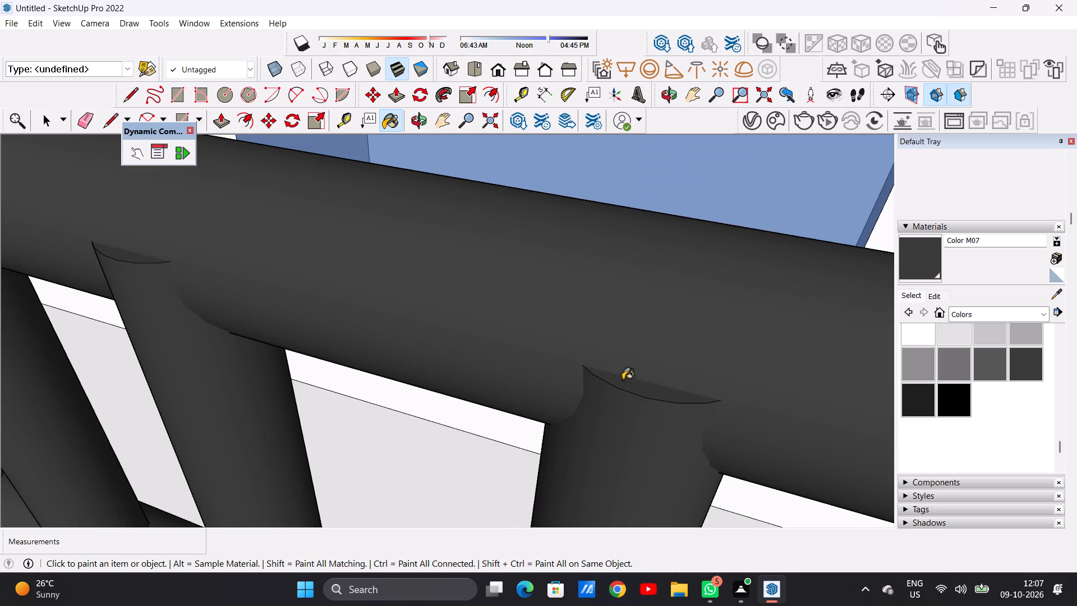
{"action": "scroll", "coordinate": [619, 379], "scroll_direction": "down", "scroll_amount": 2}
{"action": "scroll", "coordinate": [584, 342], "scroll_direction": "down", "scroll_amount": 18}
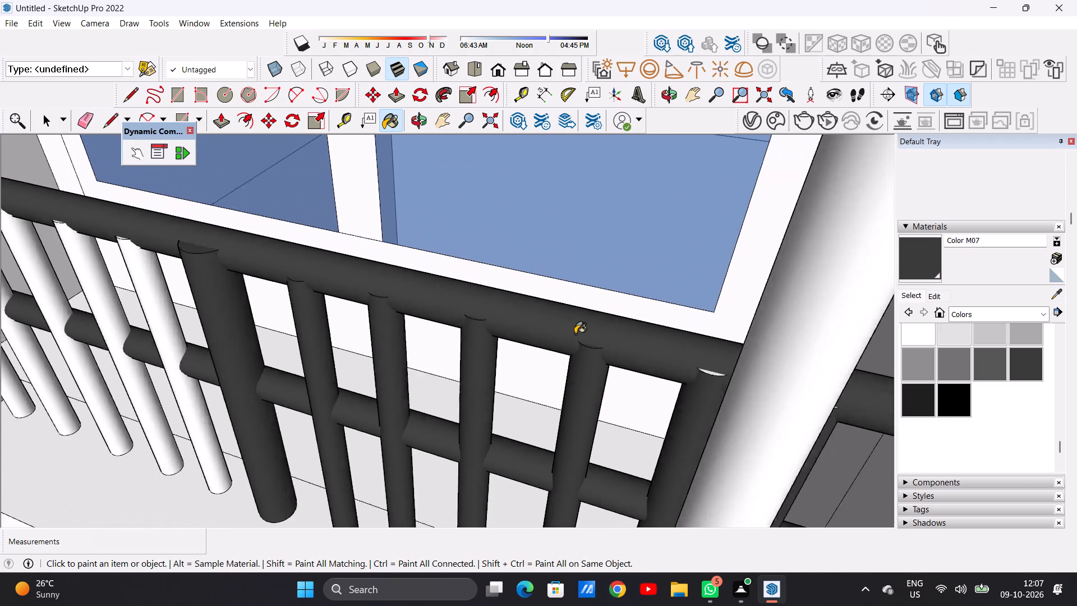
{"action": "scroll", "coordinate": [575, 334], "scroll_direction": "down", "scroll_amount": 5}
{"action": "middle_click_drag", "start_coordinate": [703, 373], "coordinate": [578, 388]}
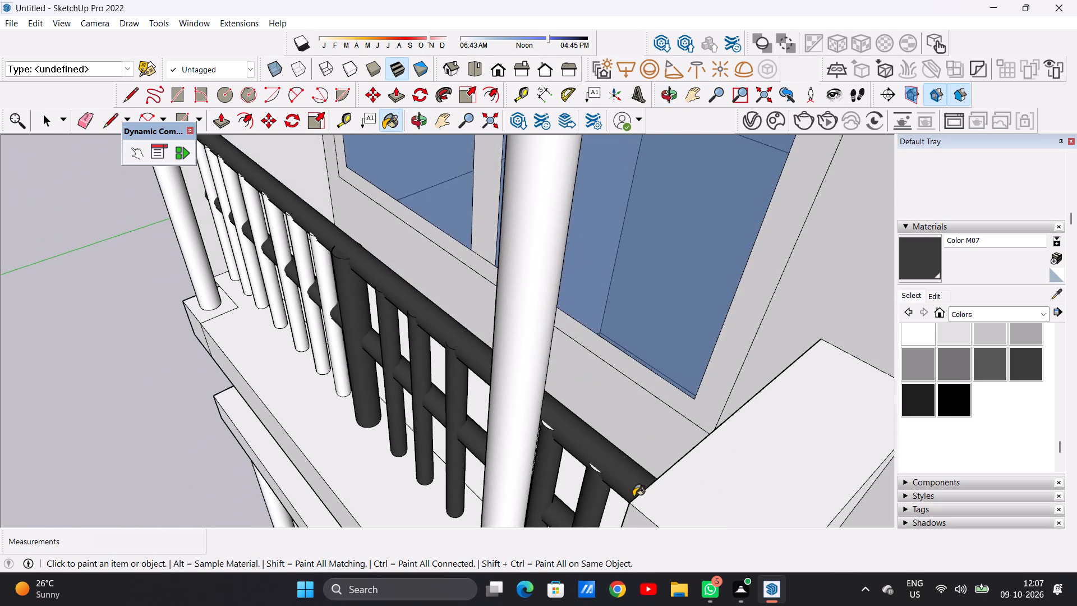
{"action": "scroll", "coordinate": [625, 494], "scroll_direction": "up", "scroll_amount": 6}
{"action": "scroll", "coordinate": [580, 453], "scroll_direction": "up", "scroll_amount": 7}
{"action": "left_click", "coordinate": [579, 453]}
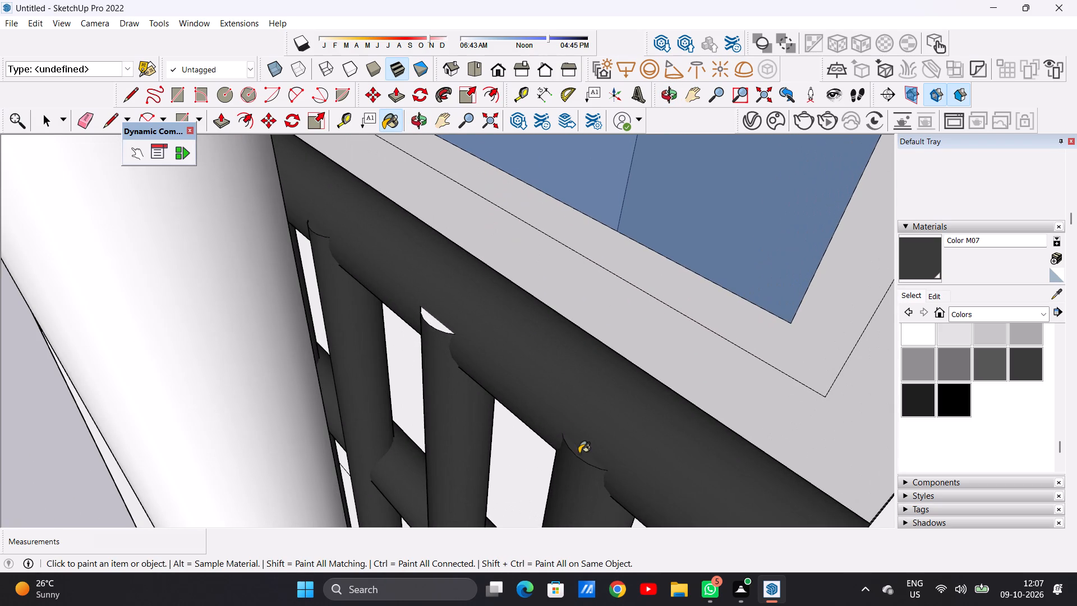
{"action": "left_click", "coordinate": [432, 322]}
Paint the first white baluster on the other side of the central post, including its top face, with Color M07.
{"action": "scroll", "coordinate": [580, 354], "scroll_direction": "down", "scroll_amount": 17}
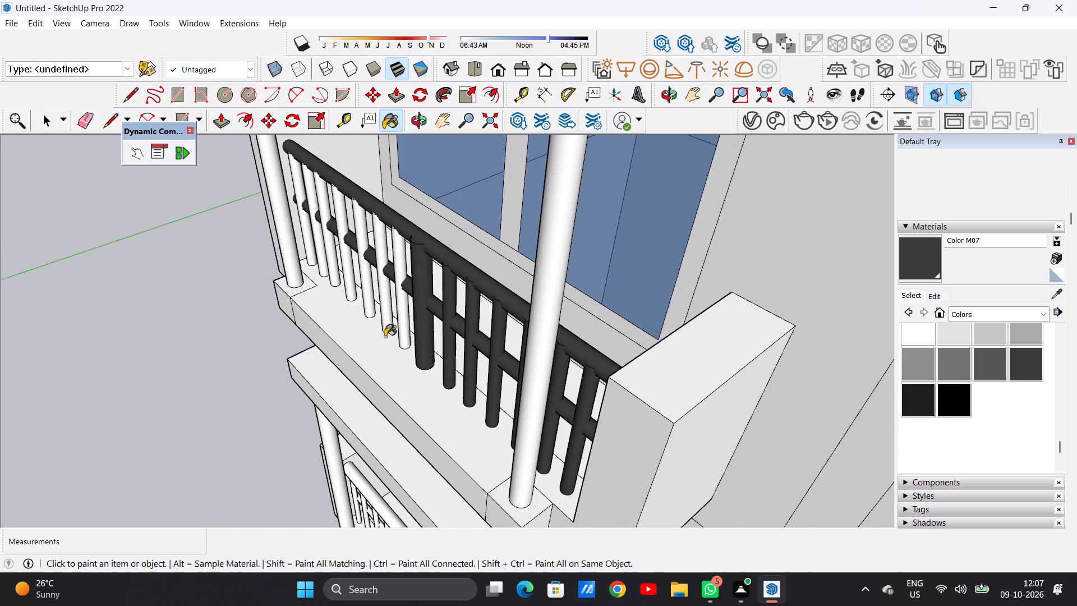
{"action": "middle_click_drag", "start_coordinate": [447, 320], "coordinate": [596, 297]}
{"action": "scroll", "coordinate": [488, 330], "scroll_direction": "down", "scroll_amount": 6}
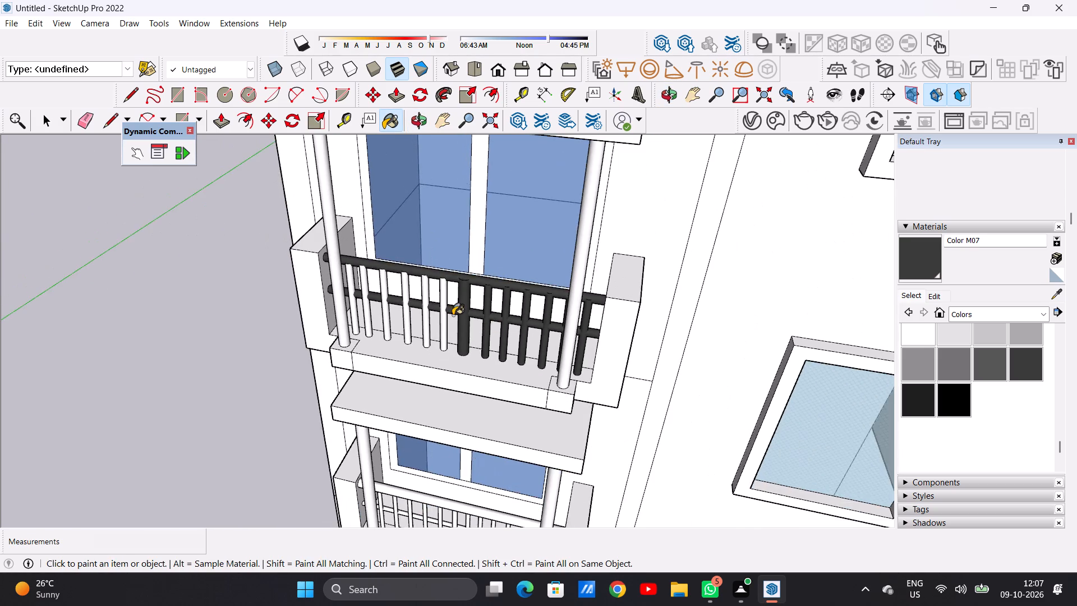
{"action": "scroll", "coordinate": [443, 310], "scroll_direction": "up", "scroll_amount": 17}
{"action": "left_click", "coordinate": [450, 278]}
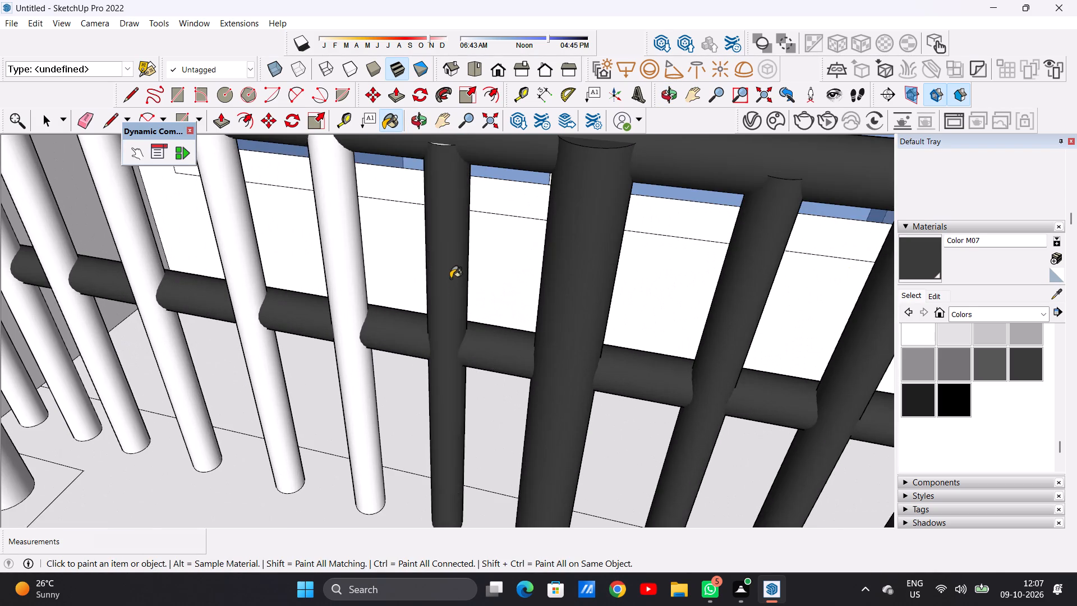
{"action": "scroll", "coordinate": [459, 368], "scroll_direction": "down", "scroll_amount": 6}
{"action": "middle_click_drag", "start_coordinate": [448, 275], "coordinate": [432, 392]}
{"action": "scroll", "coordinate": [452, 317], "scroll_direction": "up", "scroll_amount": 11}
{"action": "scroll", "coordinate": [440, 321], "scroll_direction": "down", "scroll_amount": 1}
{"action": "scroll", "coordinate": [440, 321], "scroll_direction": "up", "scroll_amount": 4}
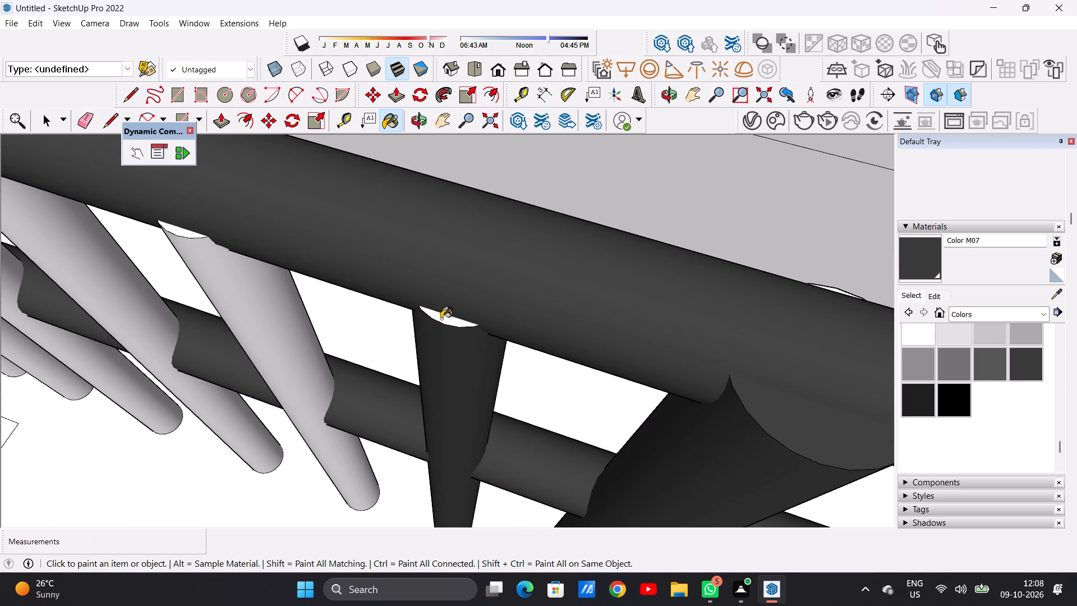
{"action": "left_click", "coordinate": [441, 319]}
Paint the second baluster from the central post on this unpainted side, including its top face, with Color M07.
{"action": "scroll", "coordinate": [451, 364], "scroll_direction": "down", "scroll_amount": 8}
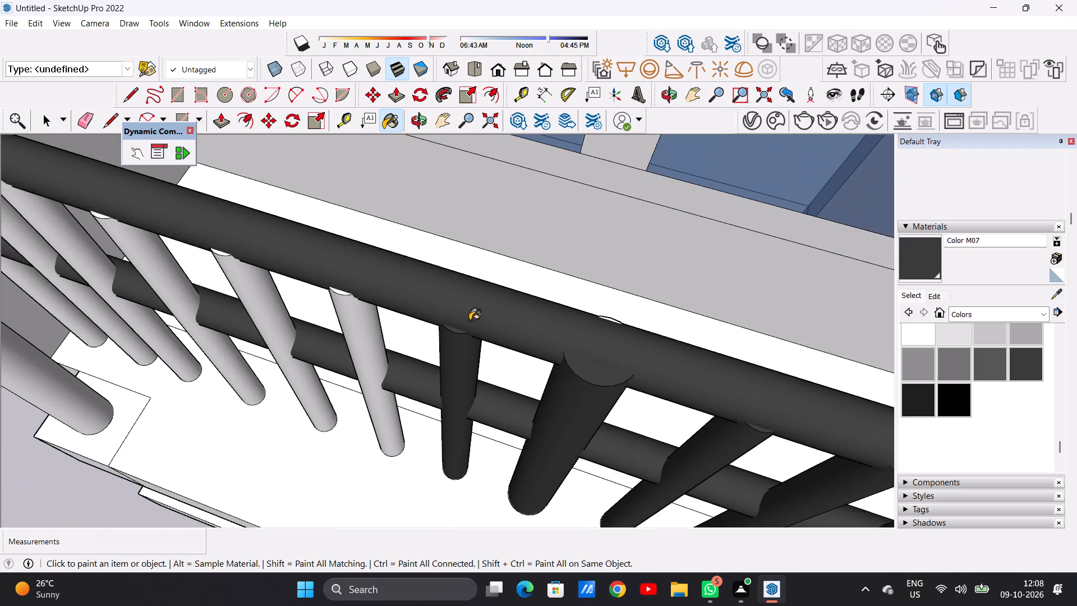
{"action": "scroll", "coordinate": [470, 320], "scroll_direction": "down", "scroll_amount": 5}
{"action": "scroll", "coordinate": [381, 324], "scroll_direction": "up", "scroll_amount": 6}
{"action": "scroll", "coordinate": [385, 276], "scroll_direction": "up", "scroll_amount": 2}
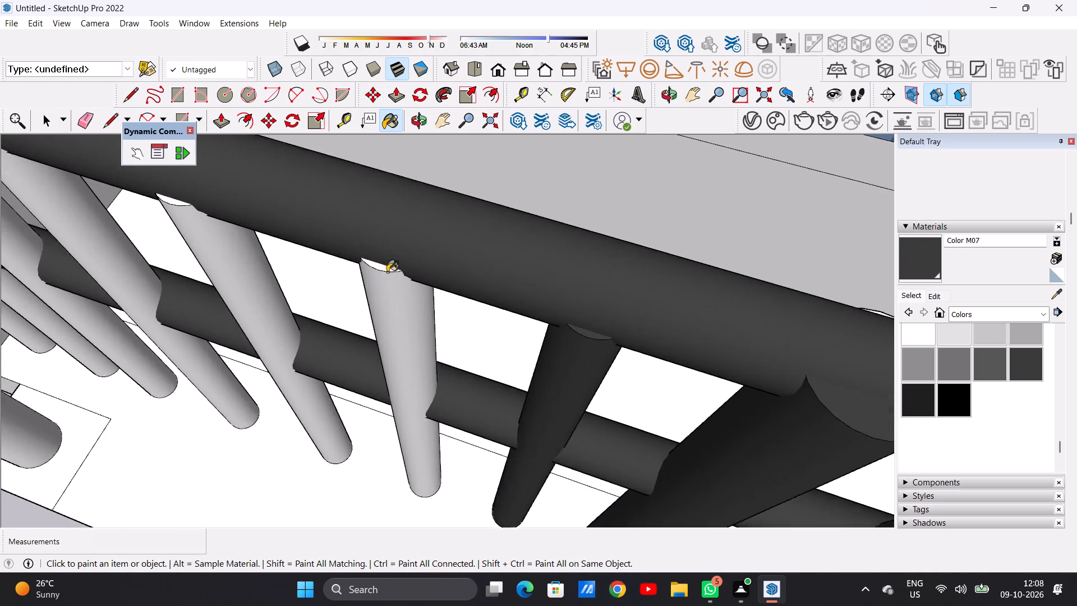
{"action": "scroll", "coordinate": [387, 272], "scroll_direction": "up", "scroll_amount": 8}
{"action": "left_click", "coordinate": [386, 267]}
{"action": "left_click", "coordinate": [393, 320]}
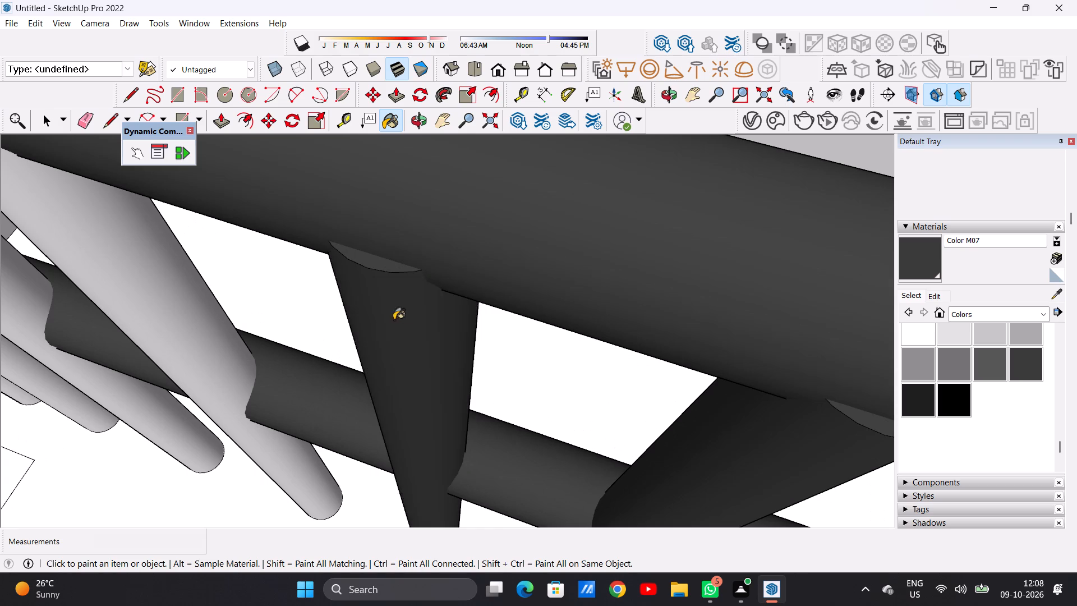
{"action": "scroll", "coordinate": [447, 328], "scroll_direction": "down", "scroll_amount": 3}
{"action": "scroll", "coordinate": [390, 292], "scroll_direction": "up", "scroll_amount": 10}
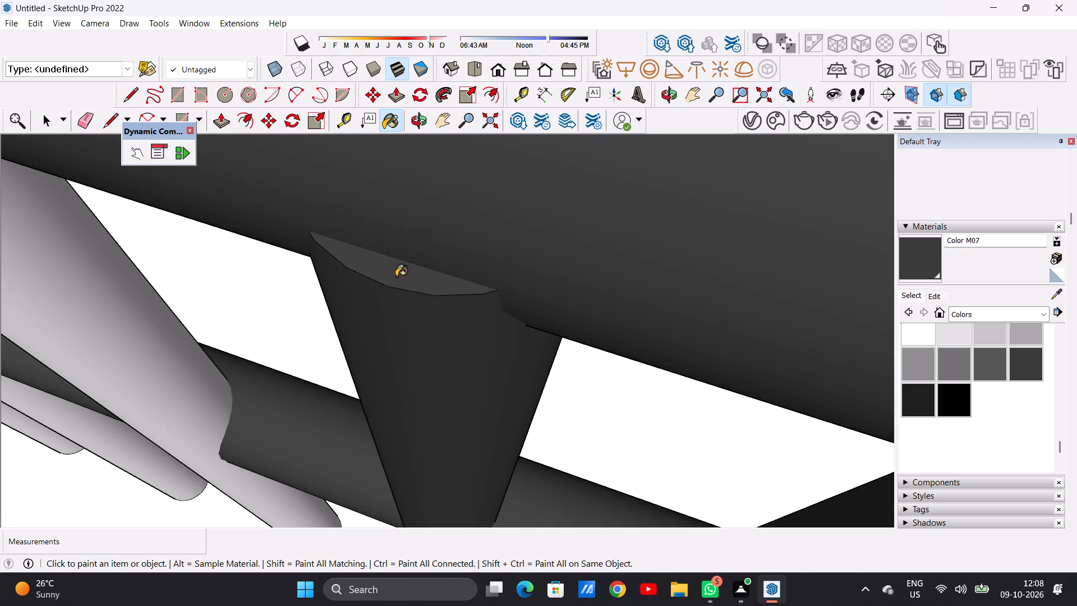
{"action": "left_click", "coordinate": [396, 277]}
Paint the third baluster from the central post on this side, including its top face, with Color M07.
{"action": "scroll", "coordinate": [466, 311], "scroll_direction": "down", "scroll_amount": 17}
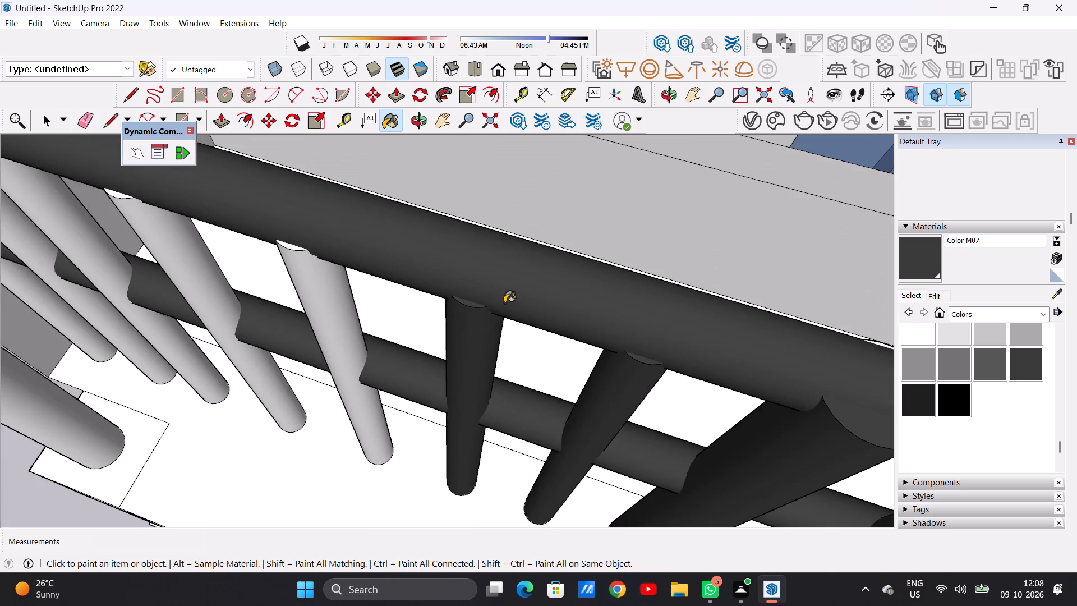
{"action": "scroll", "coordinate": [504, 303], "scroll_direction": "down", "scroll_amount": 13}
{"action": "scroll", "coordinate": [412, 275], "scroll_direction": "up", "scroll_amount": 4}
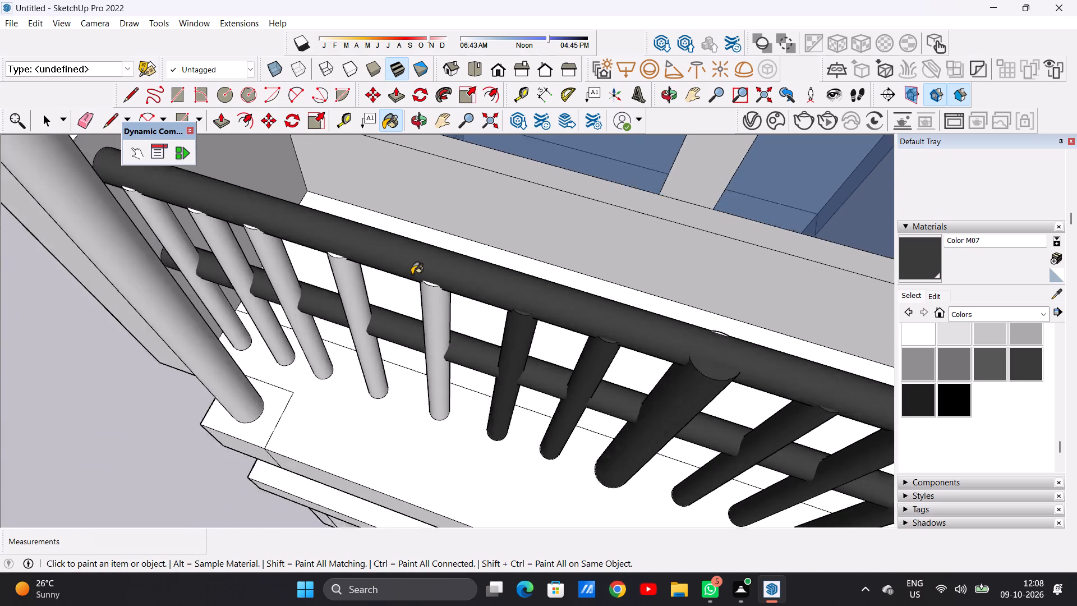
{"action": "scroll", "coordinate": [412, 274], "scroll_direction": "up", "scroll_amount": 8}
{"action": "scroll", "coordinate": [432, 286], "scroll_direction": "down", "scroll_amount": 1}
{"action": "scroll", "coordinate": [432, 286], "scroll_direction": "up", "scroll_amount": 1}
{"action": "scroll", "coordinate": [432, 286], "scroll_direction": "down", "scroll_amount": 1}
{"action": "scroll", "coordinate": [442, 290], "scroll_direction": "up", "scroll_amount": 12}
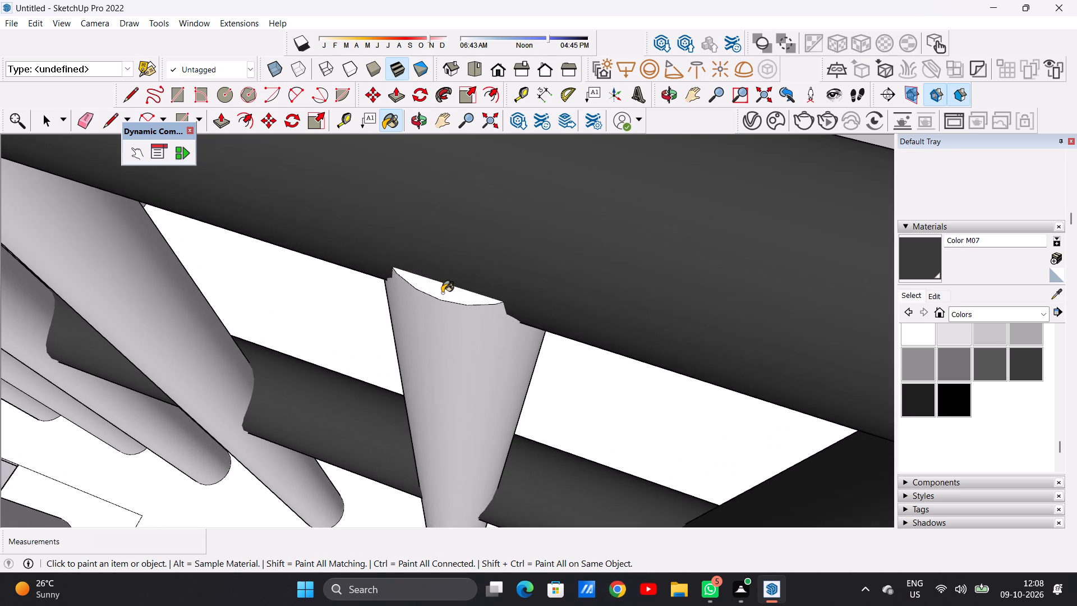
{"action": "left_click", "coordinate": [442, 293]}
{"action": "left_click", "coordinate": [446, 334]}
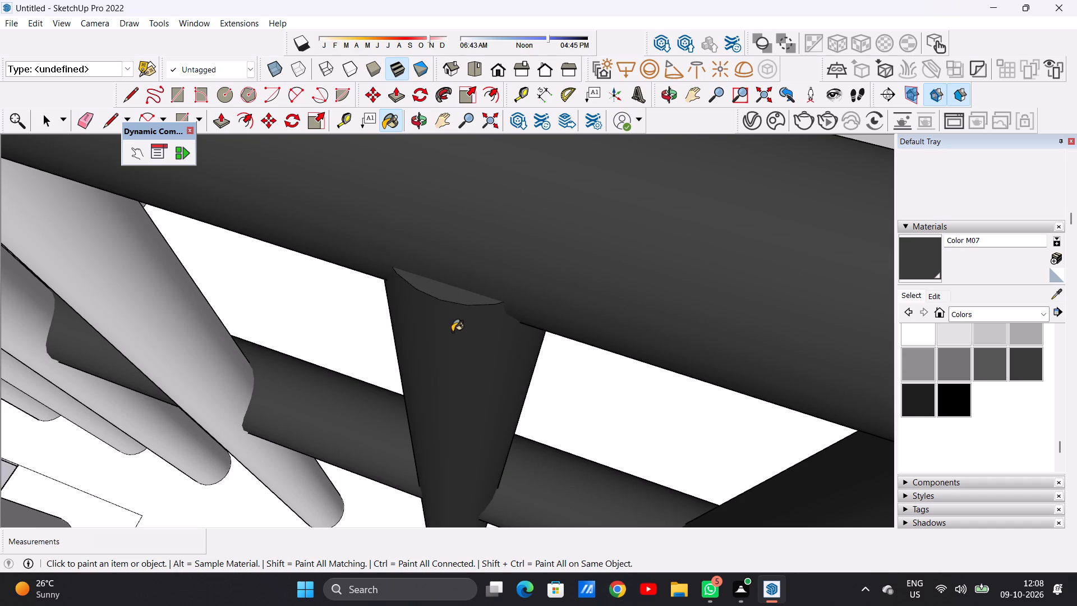
Paint the fourth baluster from the central post on this side, including its top face, with Color M07.
{"action": "scroll", "coordinate": [452, 332], "scroll_direction": "down", "scroll_amount": 1}
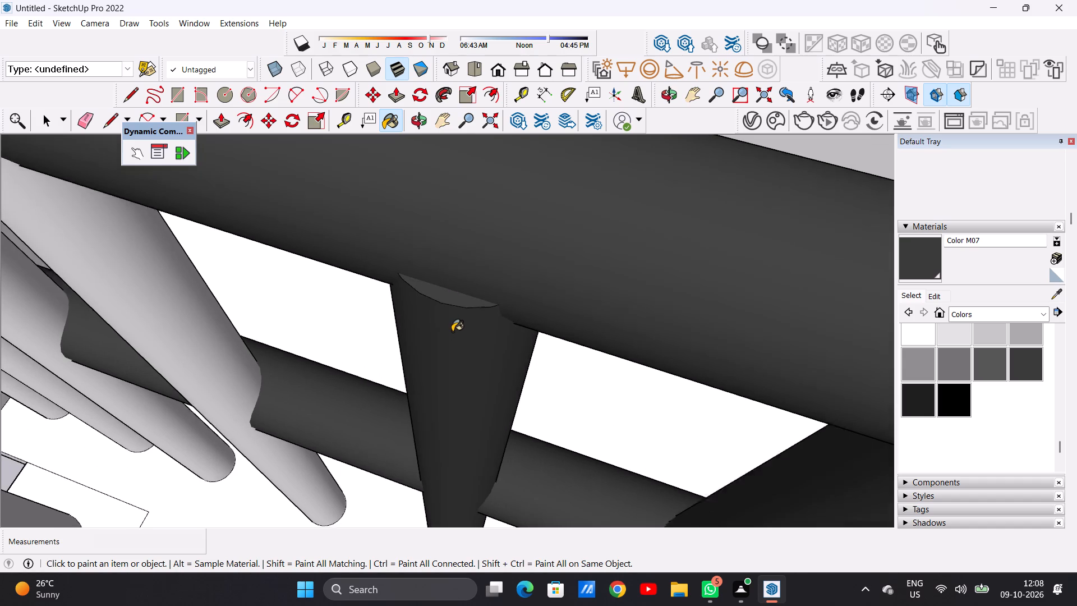
{"action": "scroll", "coordinate": [452, 332], "scroll_direction": "down", "scroll_amount": 20}
{"action": "scroll", "coordinate": [452, 332], "scroll_direction": "down", "scroll_amount": 4}
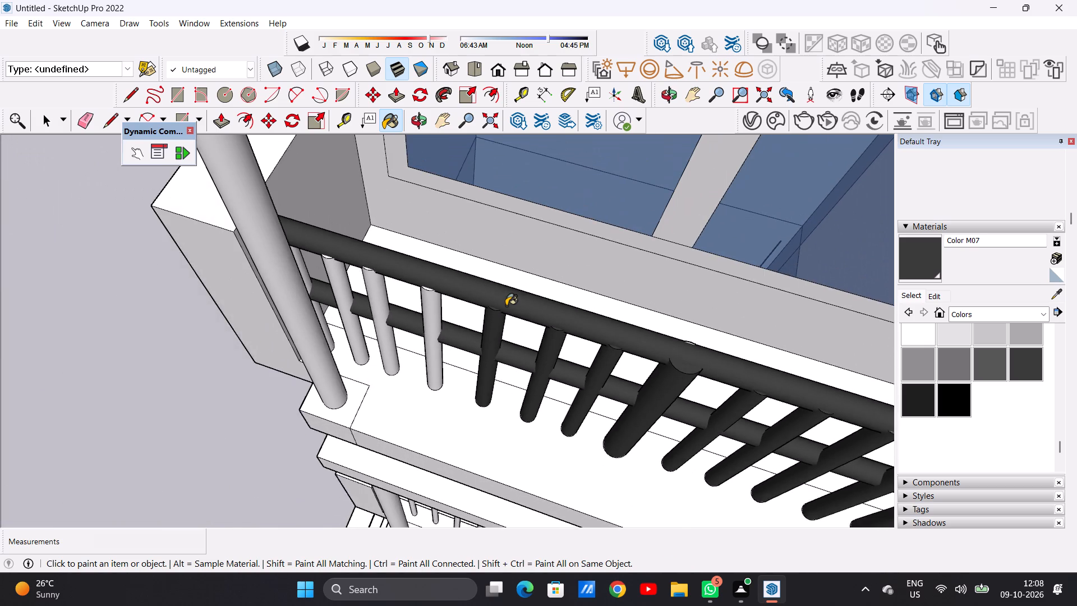
{"action": "scroll", "coordinate": [506, 306], "scroll_direction": "down", "scroll_amount": 1}
{"action": "scroll", "coordinate": [432, 310], "scroll_direction": "up", "scroll_amount": 20}
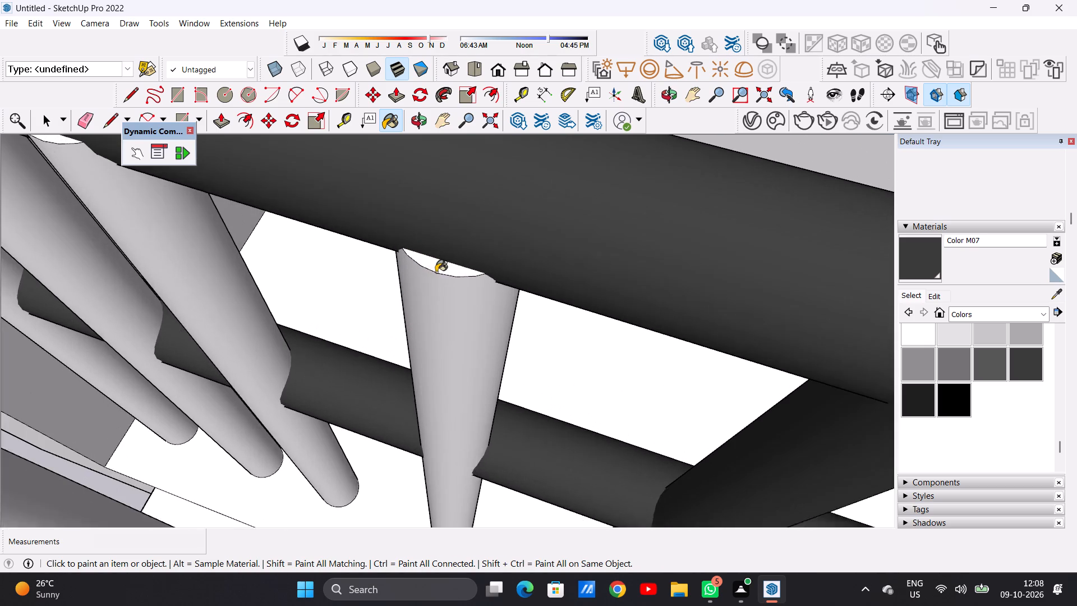
{"action": "scroll", "coordinate": [436, 272], "scroll_direction": "up", "scroll_amount": 1}
{"action": "left_click", "coordinate": [441, 270]}
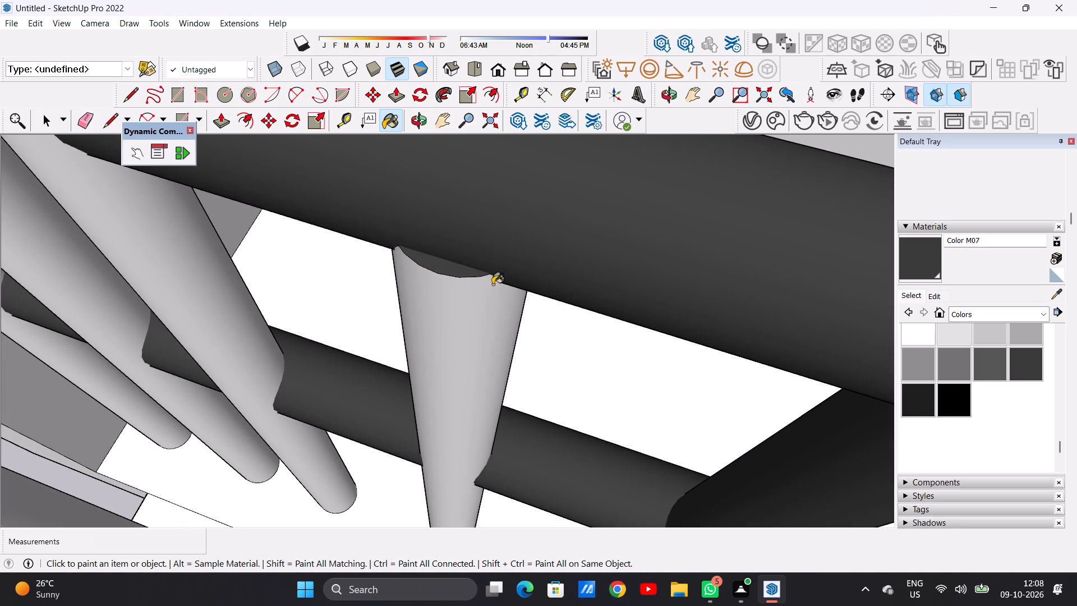
{"action": "left_click", "coordinate": [492, 274]}
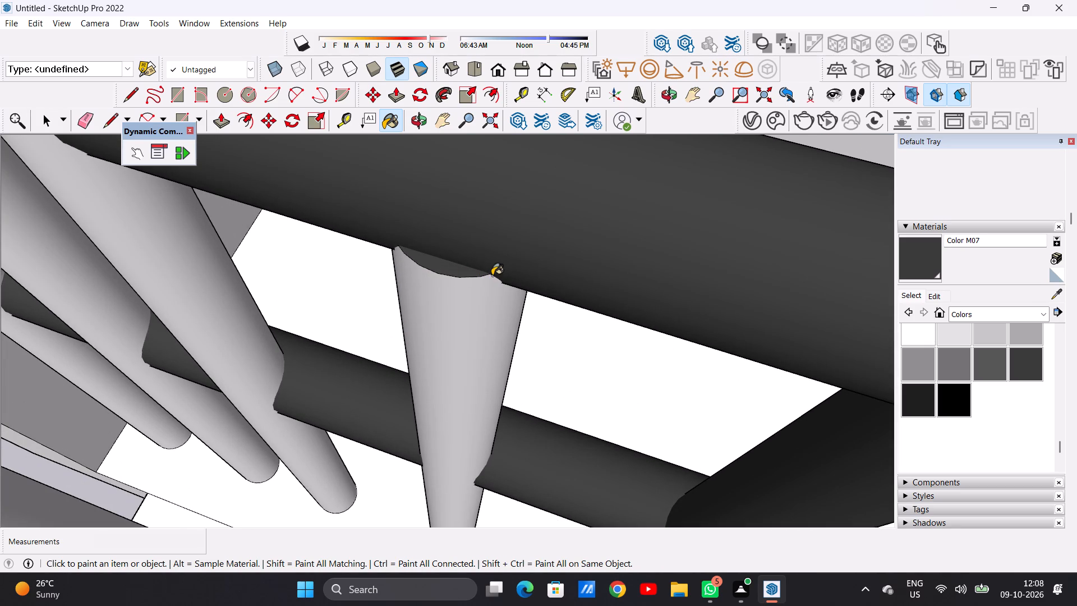
{"action": "left_click", "coordinate": [490, 278]}
Paint the shafts of the three remaining white balusters at the far end of the lower balcony railing with Color M07.
{"action": "scroll", "coordinate": [464, 321], "scroll_direction": "down", "scroll_amount": 8}
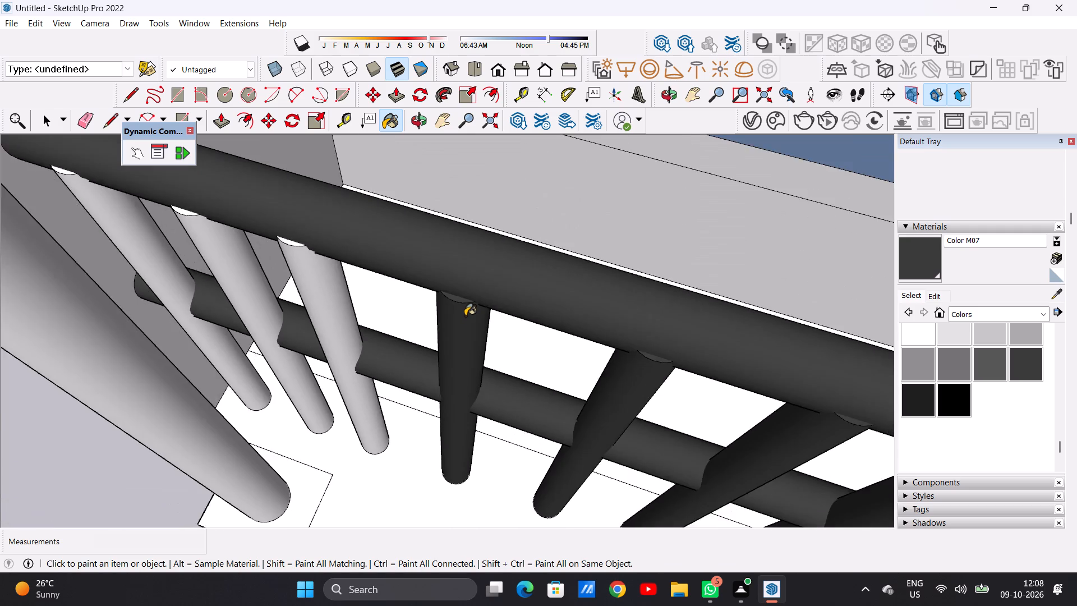
{"action": "scroll", "coordinate": [465, 316], "scroll_direction": "down", "scroll_amount": 10}
{"action": "middle_click_drag", "start_coordinate": [496, 311], "coordinate": [300, 316]}
{"action": "middle_click_drag", "start_coordinate": [466, 304], "coordinate": [315, 316]}
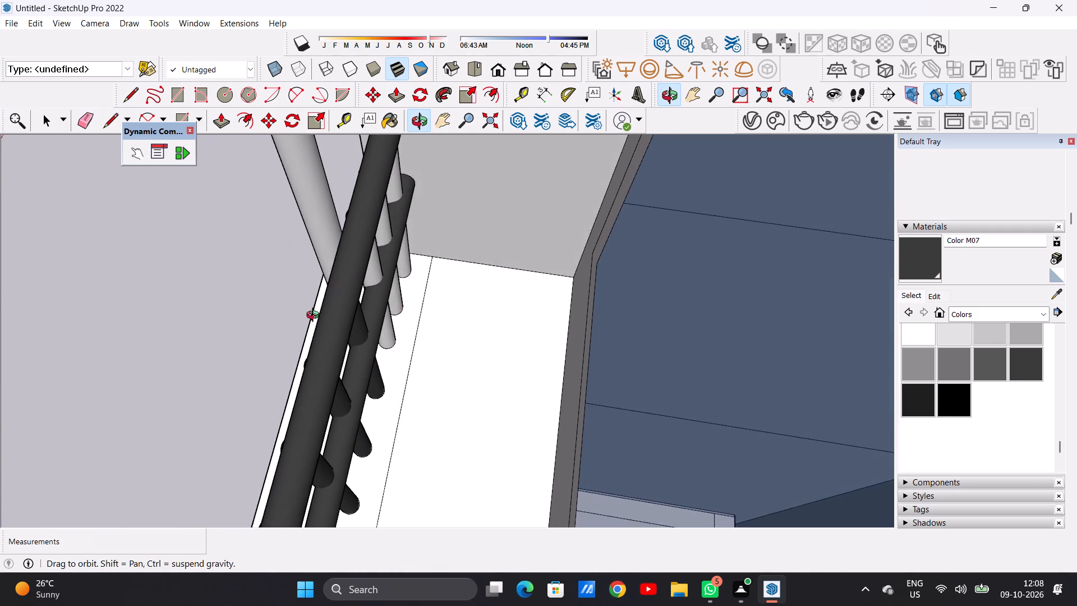
{"action": "middle_click_drag", "start_coordinate": [315, 316], "coordinate": [314, 316]}
{"action": "scroll", "coordinate": [382, 279], "scroll_direction": "up", "scroll_amount": 7}
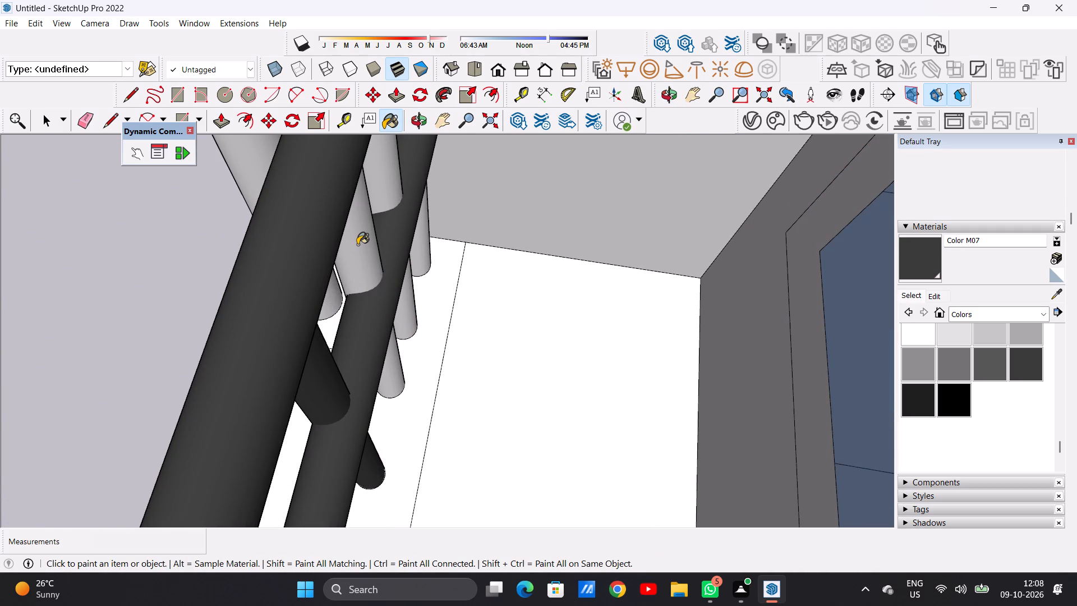
{"action": "left_click", "coordinate": [357, 245]}
{"action": "left_click", "coordinate": [386, 191]}
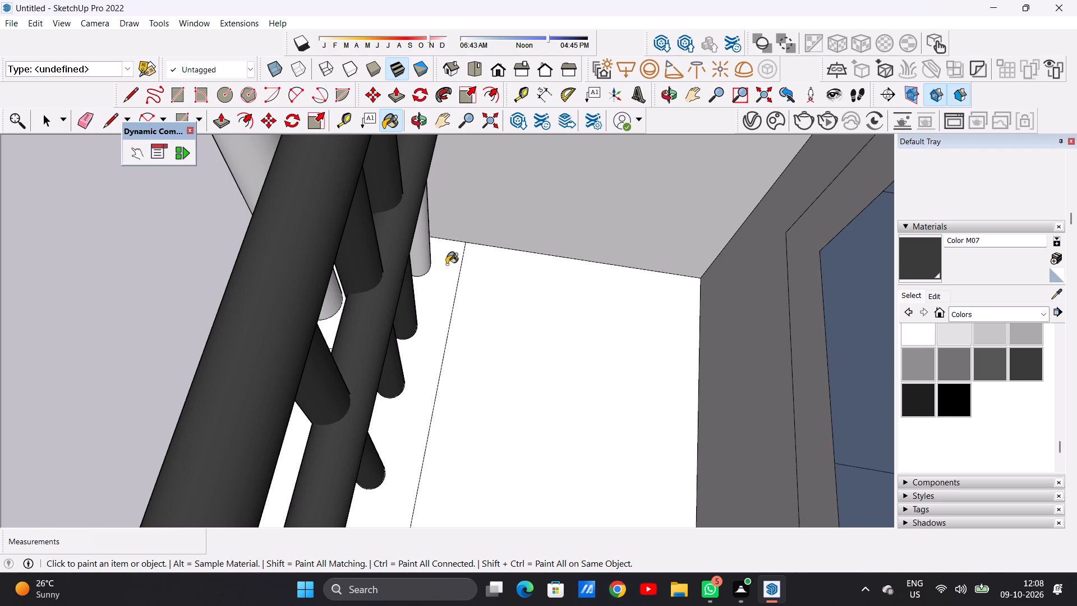
{"action": "left_click", "coordinate": [421, 240]}
{"action": "scroll", "coordinate": [448, 306], "scroll_direction": "down", "scroll_amount": 8}
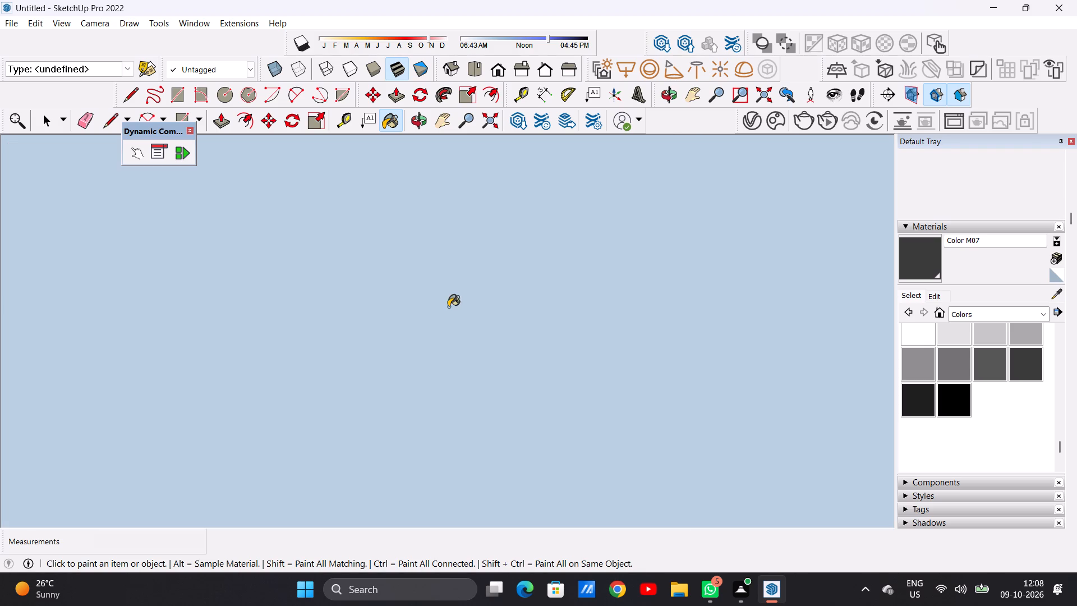
Return to a front view of the building and examine which balcony railings are already painted.
{"action": "scroll", "coordinate": [448, 307], "scroll_direction": "down", "scroll_amount": 20}
{"action": "scroll", "coordinate": [448, 307], "scroll_direction": "down", "scroll_amount": 19}
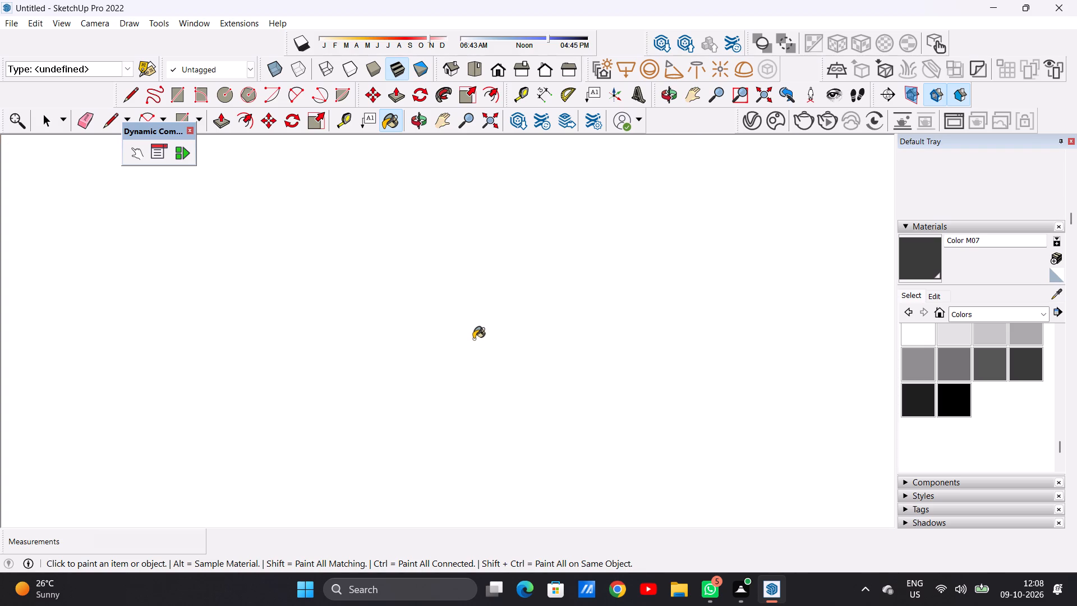
{"action": "scroll", "coordinate": [473, 339], "scroll_direction": "down", "scroll_amount": 20}
{"action": "scroll", "coordinate": [473, 339], "scroll_direction": "down", "scroll_amount": 11}
{"action": "left_click", "coordinate": [496, 70]}
{"action": "scroll", "coordinate": [421, 307], "scroll_direction": "down", "scroll_amount": 7}
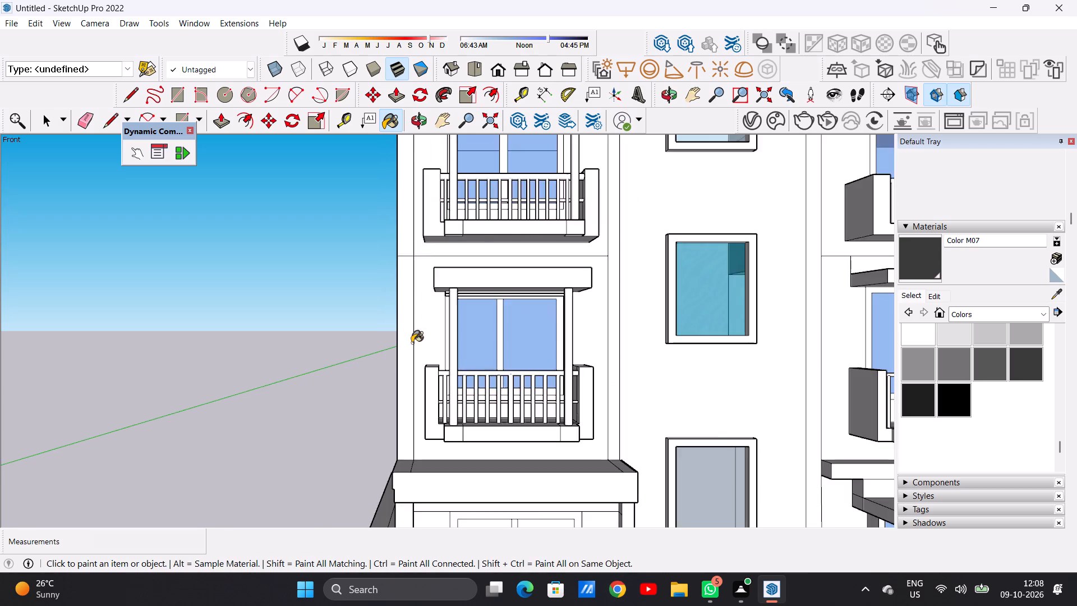
{"action": "scroll", "coordinate": [412, 343], "scroll_direction": "down", "scroll_amount": 9}
{"action": "middle_click_drag", "start_coordinate": [445, 248], "coordinate": [397, 292]}
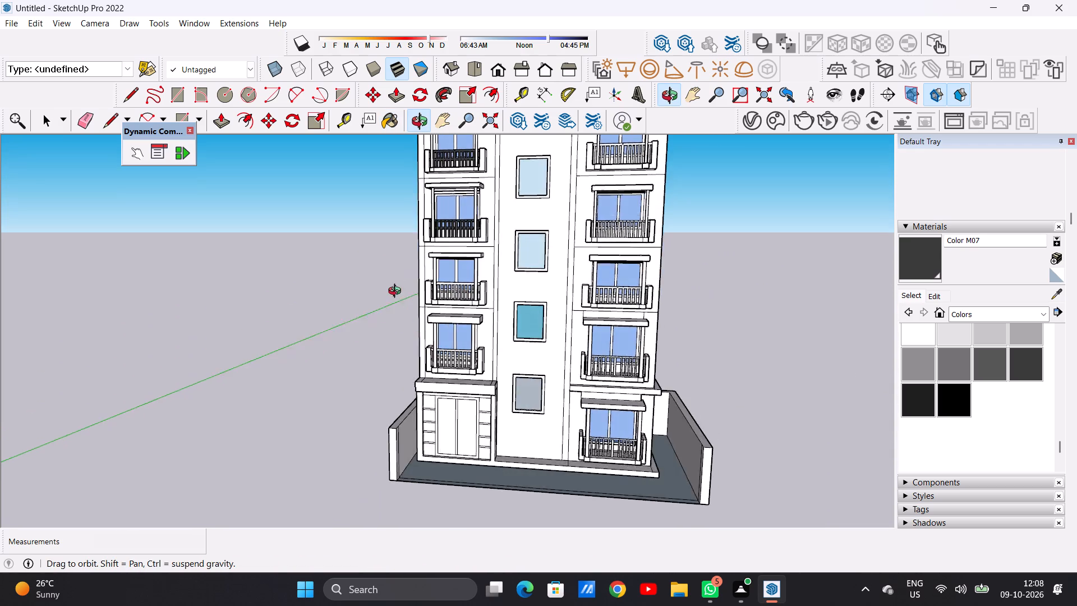
{"action": "middle_click_drag", "start_coordinate": [397, 292], "coordinate": [376, 330]}
{"action": "scroll", "coordinate": [453, 226], "scroll_direction": "up", "scroll_amount": 17}
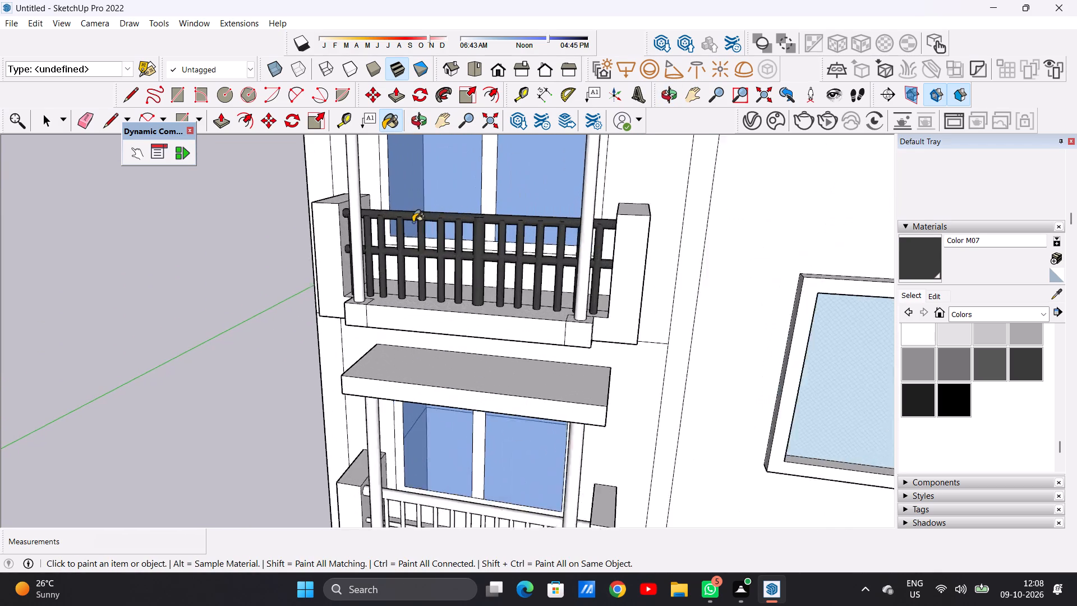
{"action": "scroll", "coordinate": [413, 222], "scroll_direction": "up", "scroll_amount": 5}
{"action": "middle_click_drag", "start_coordinate": [390, 232], "coordinate": [579, 229]}
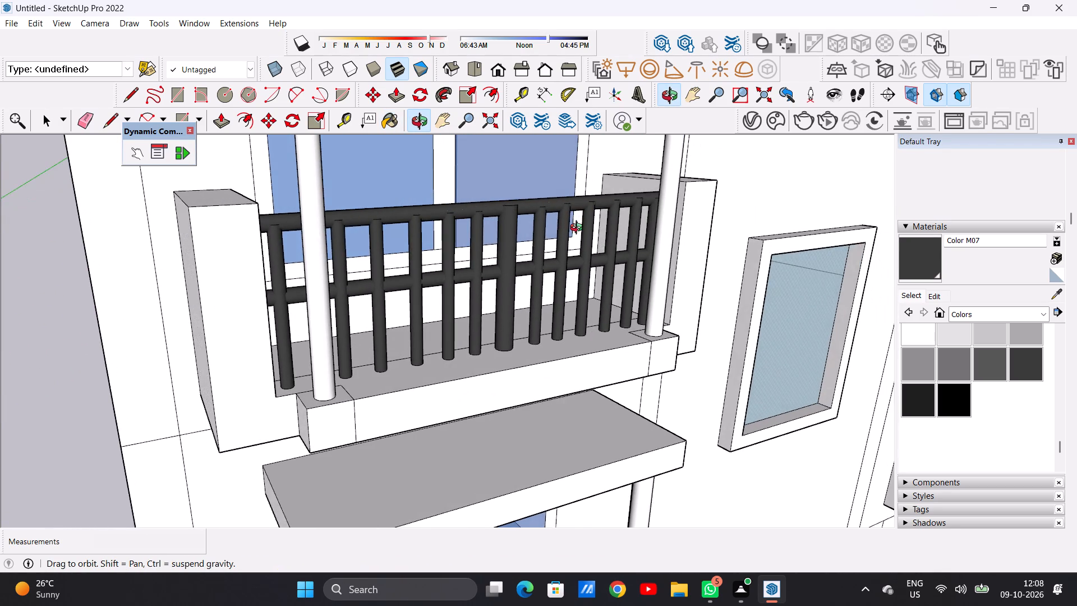
{"action": "middle_click_drag", "start_coordinate": [579, 229], "coordinate": [487, 235]}
{"action": "scroll", "coordinate": [461, 277], "scroll_direction": "down", "scroll_amount": 10}
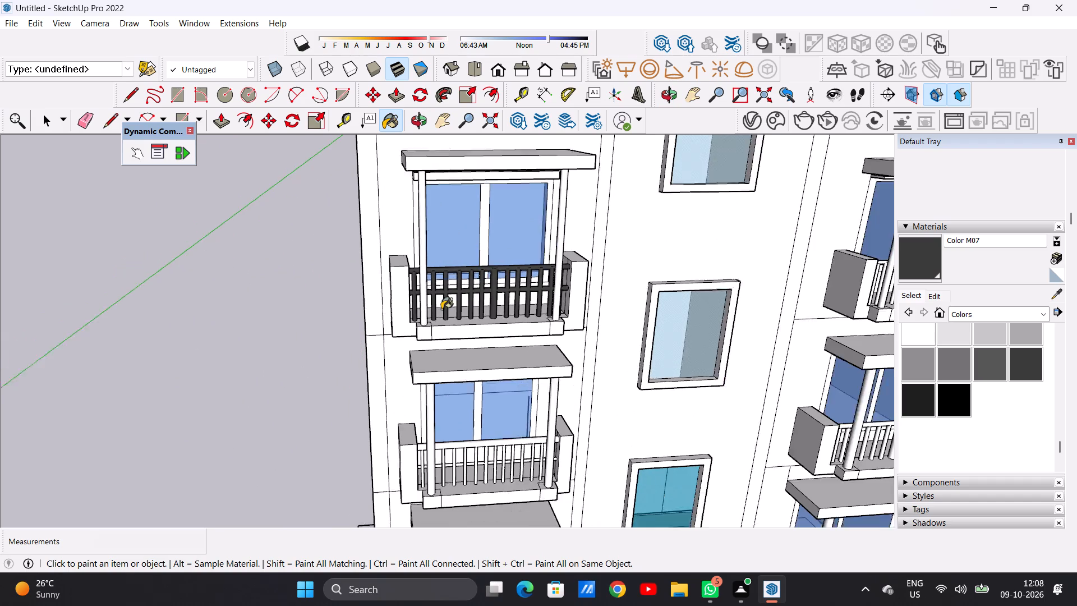
{"action": "scroll", "coordinate": [441, 309], "scroll_direction": "down", "scroll_amount": 2}
{"action": "scroll", "coordinate": [417, 270], "scroll_direction": "down", "scroll_amount": 11}
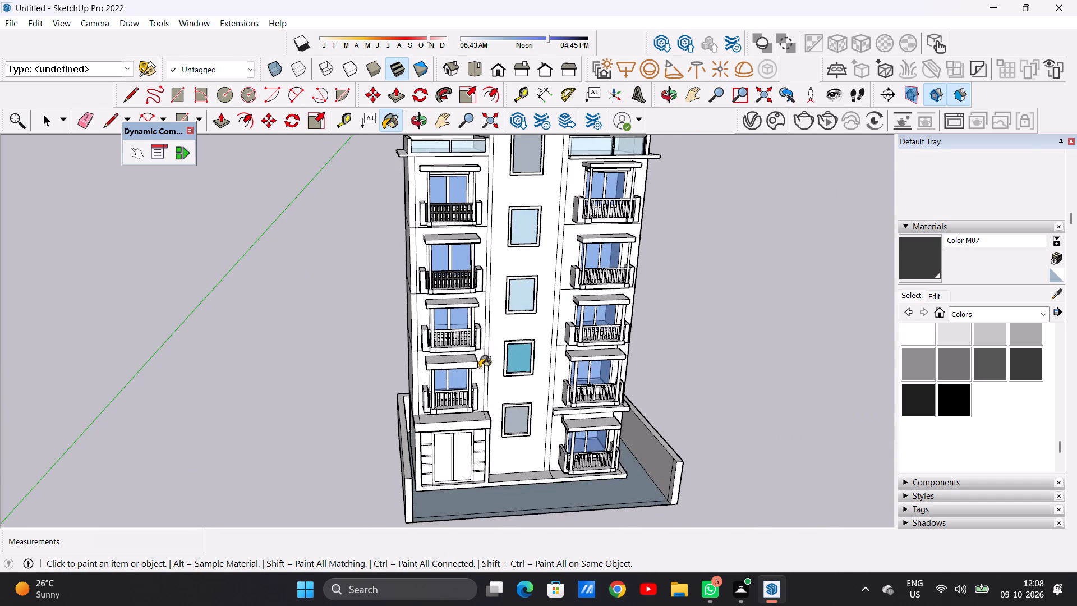
Paint the top handrail and the lower horizontal rail of the balcony directly below the two painted ones with Color M07.
{"action": "scroll", "coordinate": [471, 365], "scroll_direction": "up", "scroll_amount": 16}
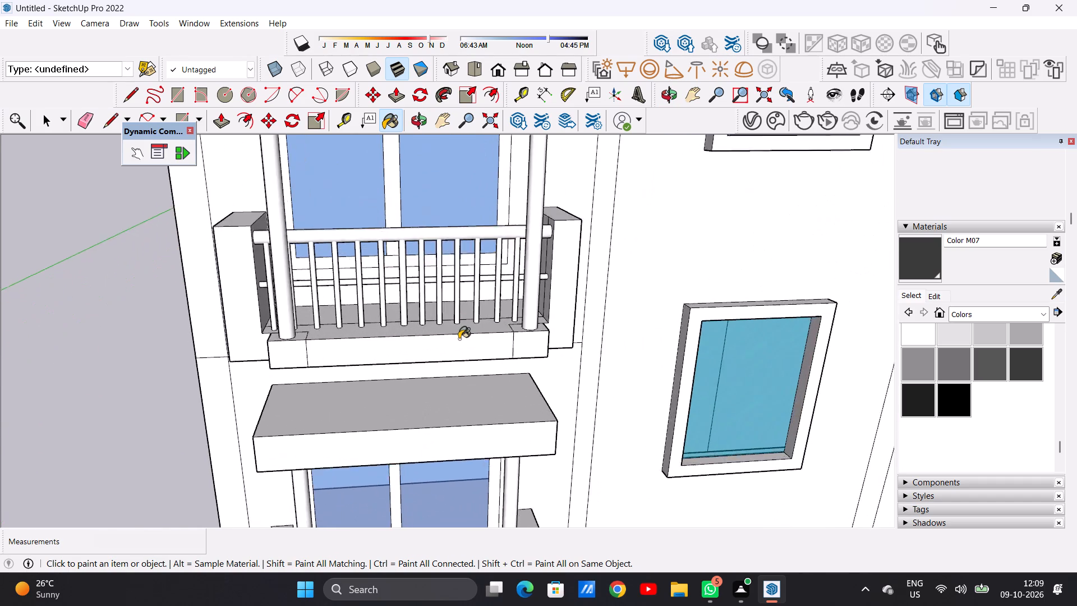
{"action": "scroll", "coordinate": [459, 339], "scroll_direction": "up", "scroll_amount": 5}
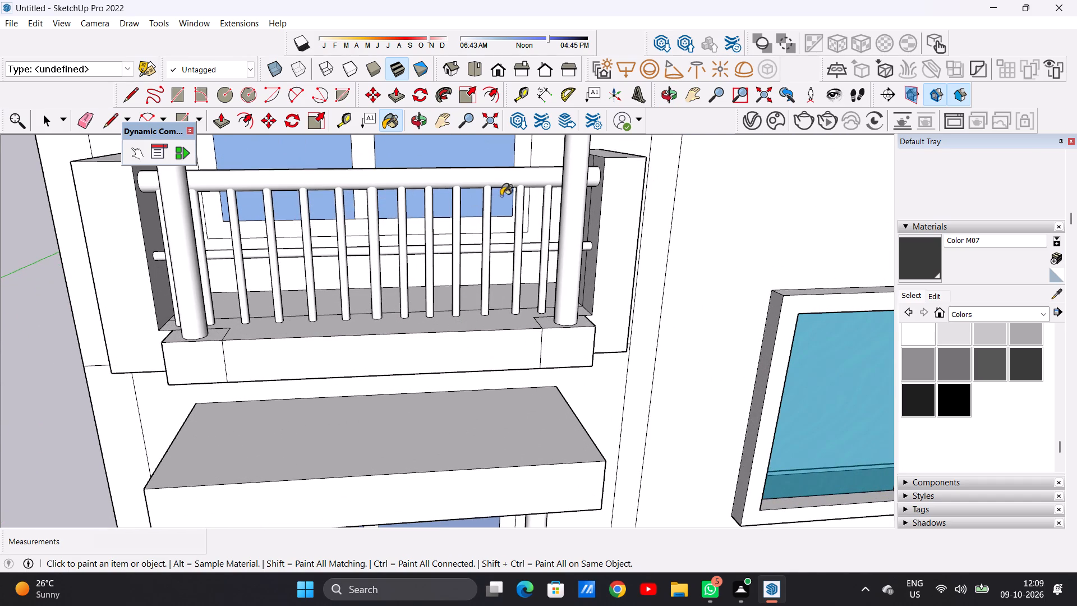
{"action": "left_click", "coordinate": [520, 176]}
{"action": "scroll", "coordinate": [536, 208], "scroll_direction": "up", "scroll_amount": 1}
{"action": "scroll", "coordinate": [549, 204], "scroll_direction": "down", "scroll_amount": 1}
{"action": "scroll", "coordinate": [550, 204], "scroll_direction": "up", "scroll_amount": 2}
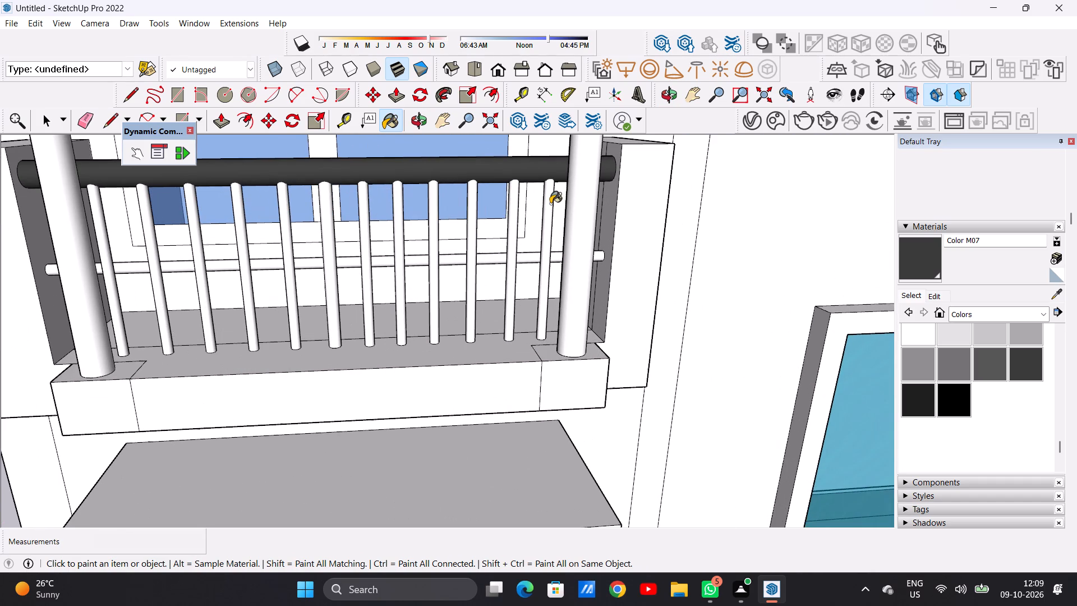
{"action": "left_click", "coordinate": [524, 258]}
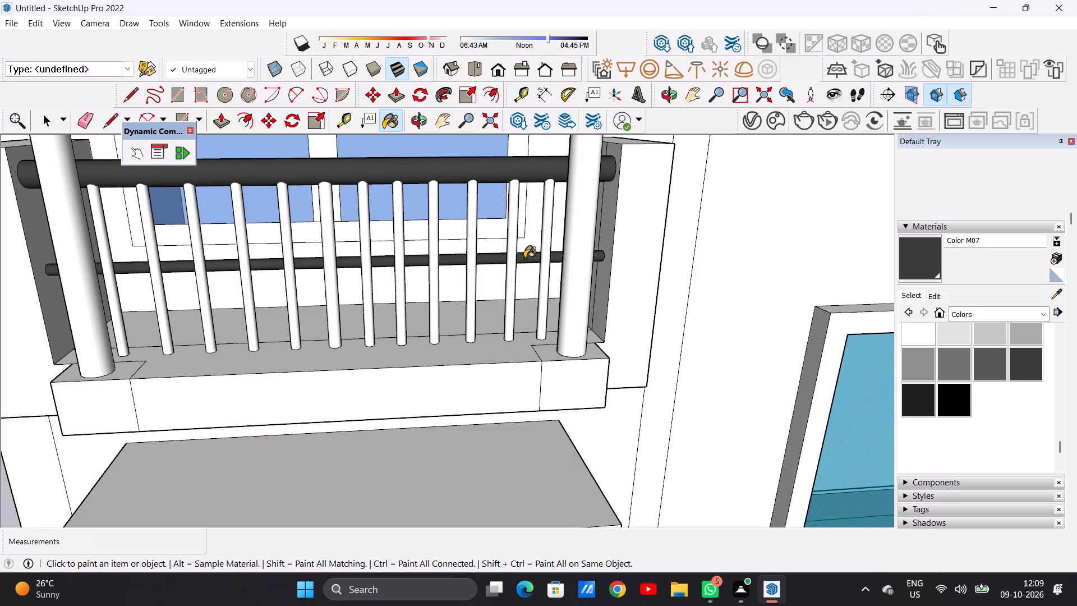
Paint the two balusters flanking the round column at the window-side end of this railing with Color M07.
{"action": "left_click", "coordinate": [547, 231]}
{"action": "middle_click_drag", "start_coordinate": [570, 246], "coordinate": [432, 238]}
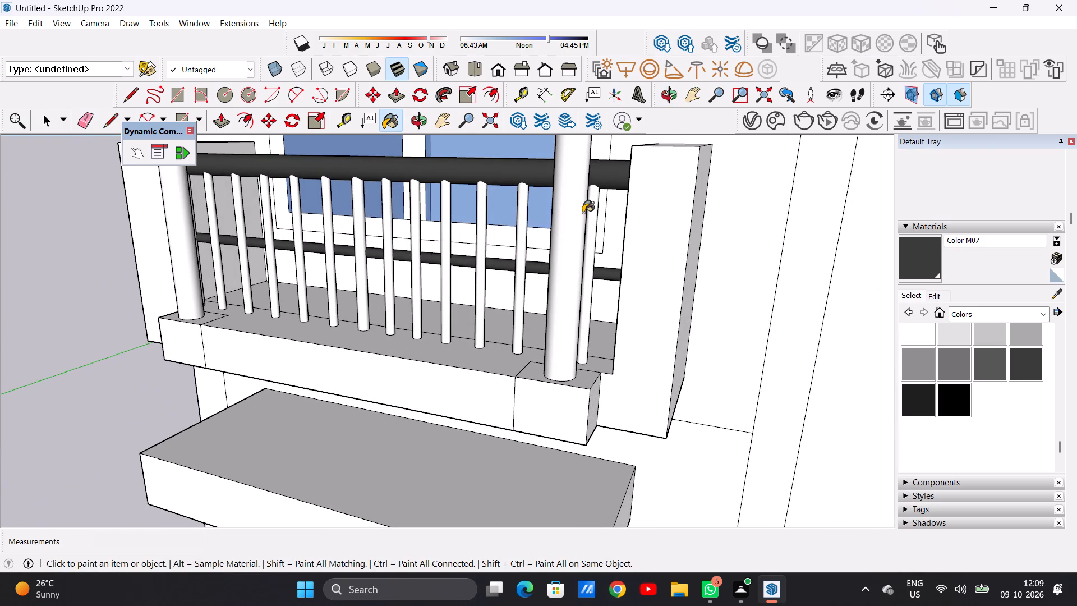
{"action": "scroll", "coordinate": [603, 199], "scroll_direction": "up", "scroll_amount": 5}
{"action": "left_click", "coordinate": [588, 205]}
{"action": "scroll", "coordinate": [613, 252], "scroll_direction": "down", "scroll_amount": 9}
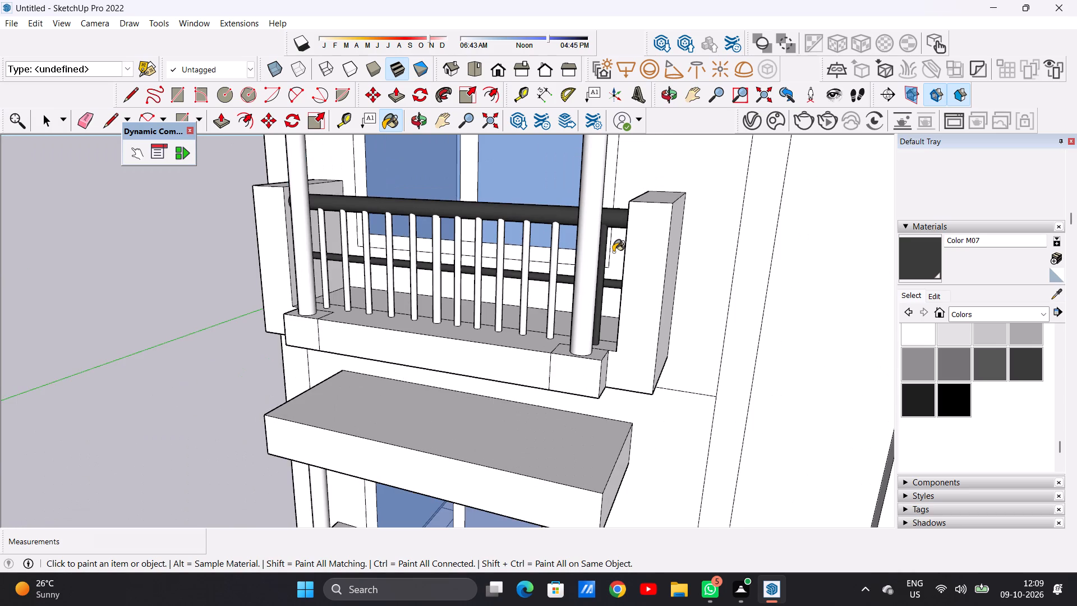
Paint the next two balusters inward from that column, toward the central post, with Color M07.
{"action": "middle_click_drag", "start_coordinate": [496, 248], "coordinate": [665, 267]}
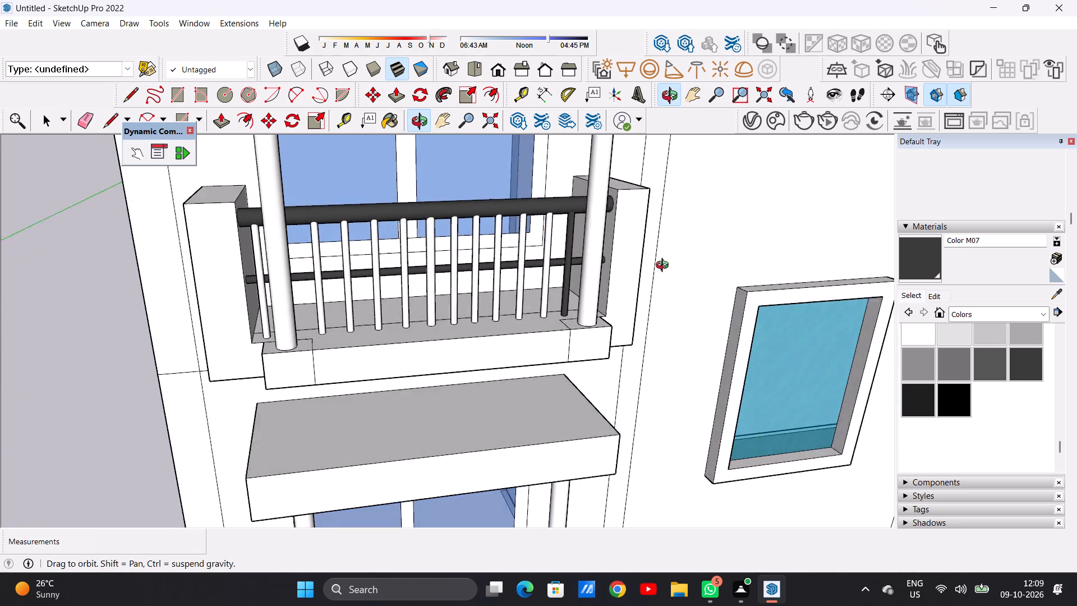
{"action": "middle_click_drag", "start_coordinate": [665, 267], "coordinate": [683, 273]}
{"action": "scroll", "coordinate": [540, 285], "scroll_direction": "down", "scroll_amount": 4}
{"action": "scroll", "coordinate": [550, 267], "scroll_direction": "up", "scroll_amount": 1}
{"action": "scroll", "coordinate": [550, 267], "scroll_direction": "down", "scroll_amount": 1}
{"action": "scroll", "coordinate": [550, 267], "scroll_direction": "up", "scroll_amount": 3}
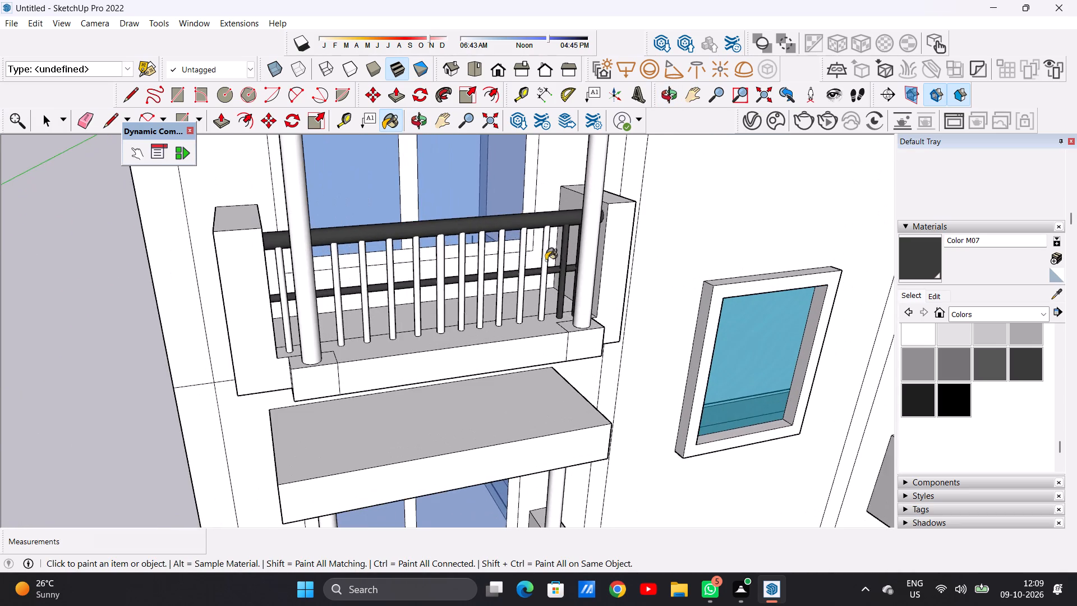
{"action": "scroll", "coordinate": [539, 250], "scroll_direction": "up", "scroll_amount": 12}
{"action": "left_click", "coordinate": [561, 221]}
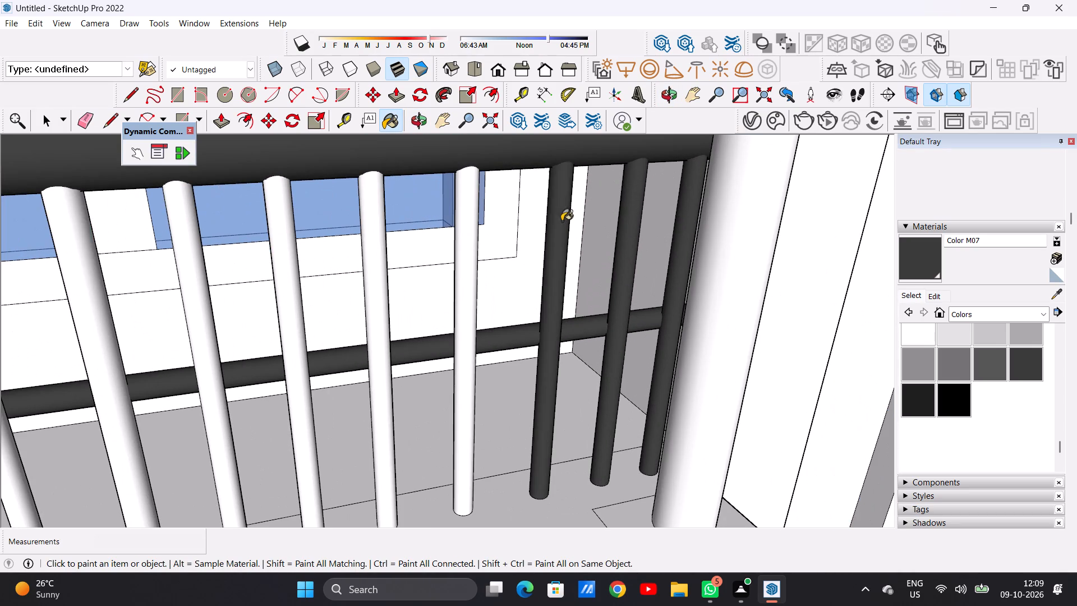
{"action": "left_click", "coordinate": [463, 248]}
{"action": "scroll", "coordinate": [563, 259], "scroll_direction": "down", "scroll_amount": 4}
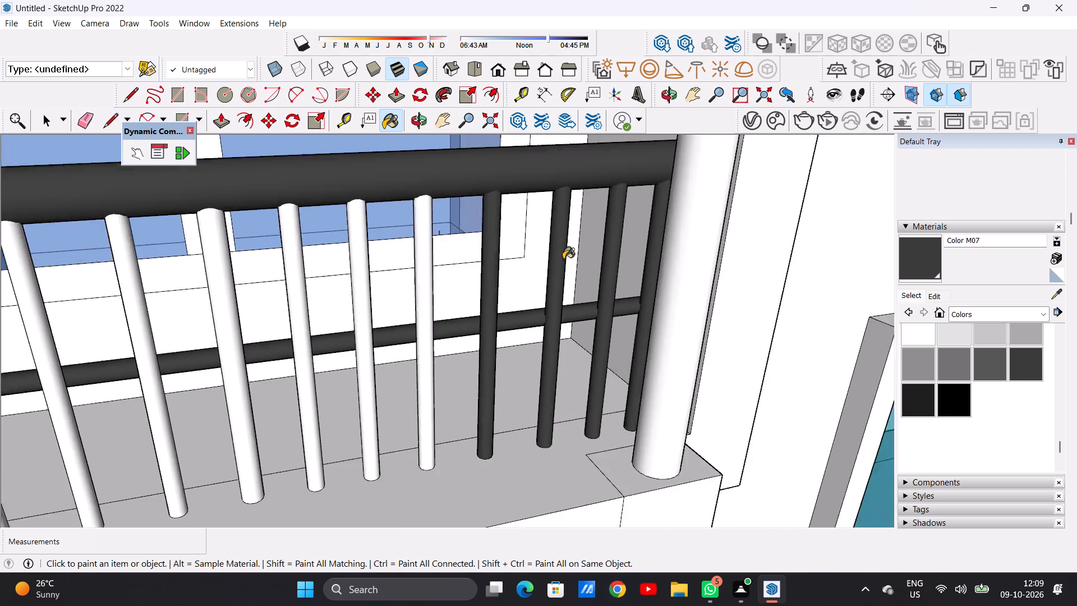
Paint the three remaining white balusters between the painted ones and the railing's central post with Color M07.
{"action": "scroll", "coordinate": [563, 259], "scroll_direction": "down", "scroll_amount": 15}
{"action": "middle_click_drag", "start_coordinate": [637, 260], "coordinate": [443, 269]}
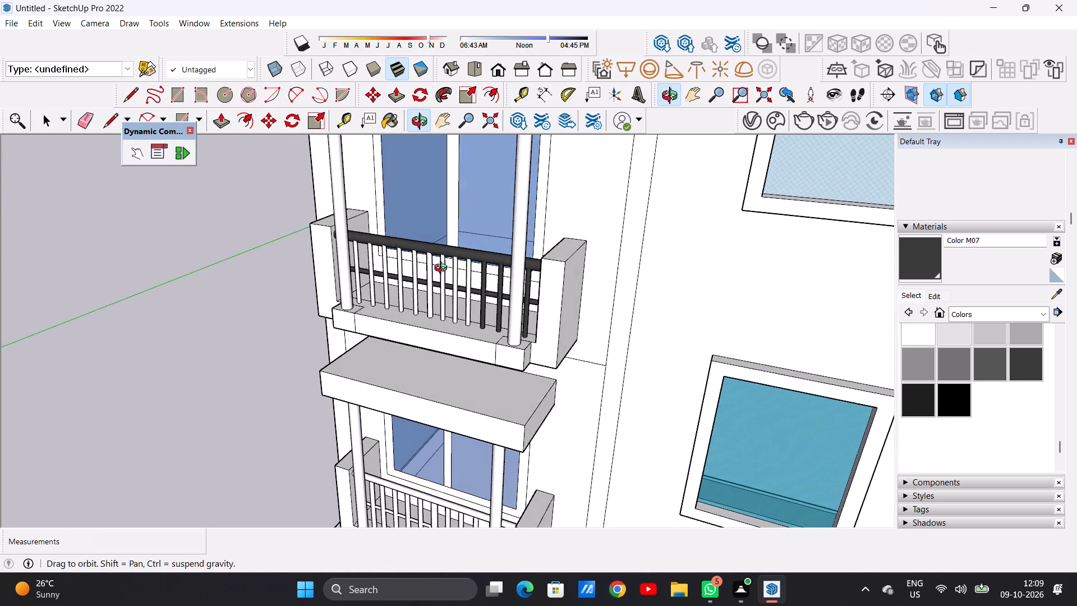
{"action": "middle_click_drag", "start_coordinate": [443, 269], "coordinate": [443, 269]}
{"action": "scroll", "coordinate": [464, 260], "scroll_direction": "up", "scroll_amount": 6}
{"action": "scroll", "coordinate": [473, 261], "scroll_direction": "up", "scroll_amount": 15}
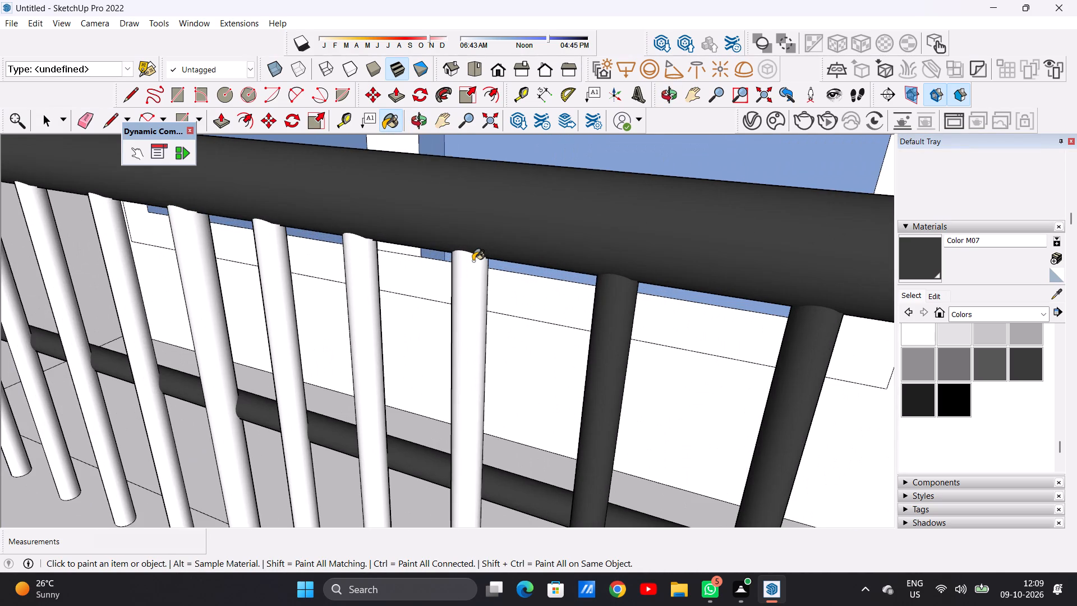
{"action": "left_click", "coordinate": [473, 261]}
{"action": "scroll", "coordinate": [473, 261], "scroll_direction": "down", "scroll_amount": 10}
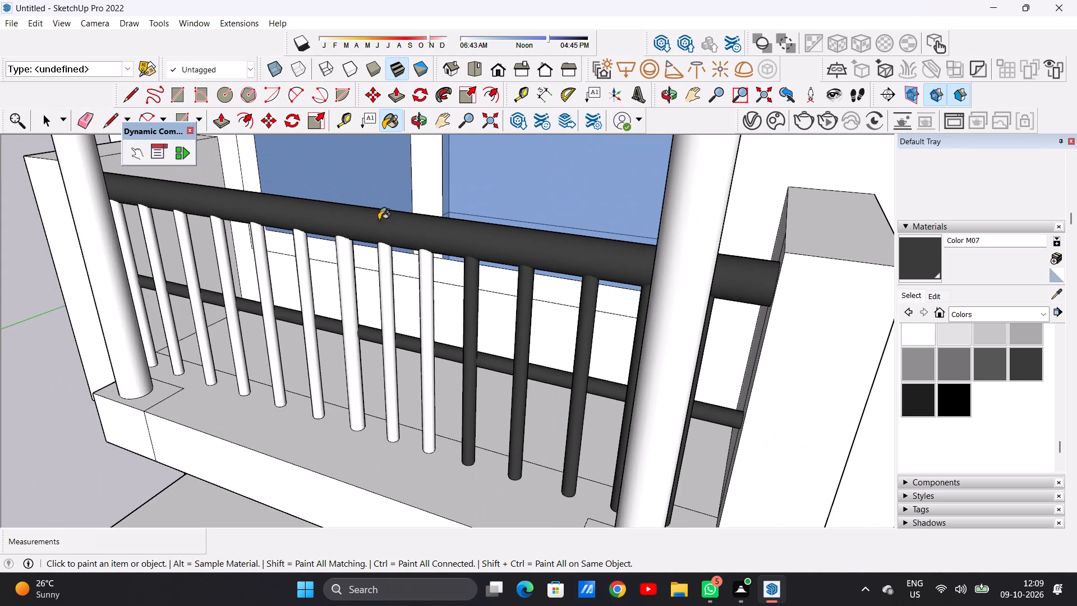
{"action": "scroll", "coordinate": [428, 259], "scroll_direction": "up", "scroll_amount": 9}
{"action": "left_click", "coordinate": [427, 256]}
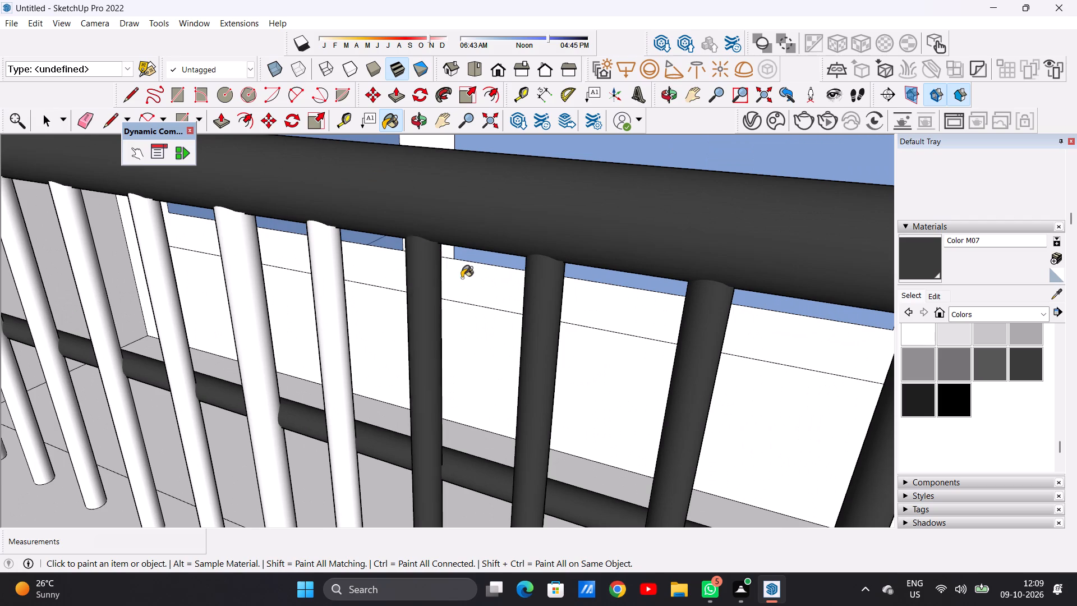
{"action": "scroll", "coordinate": [470, 279], "scroll_direction": "down", "scroll_amount": 10}
{"action": "scroll", "coordinate": [436, 258], "scroll_direction": "up", "scroll_amount": 11}
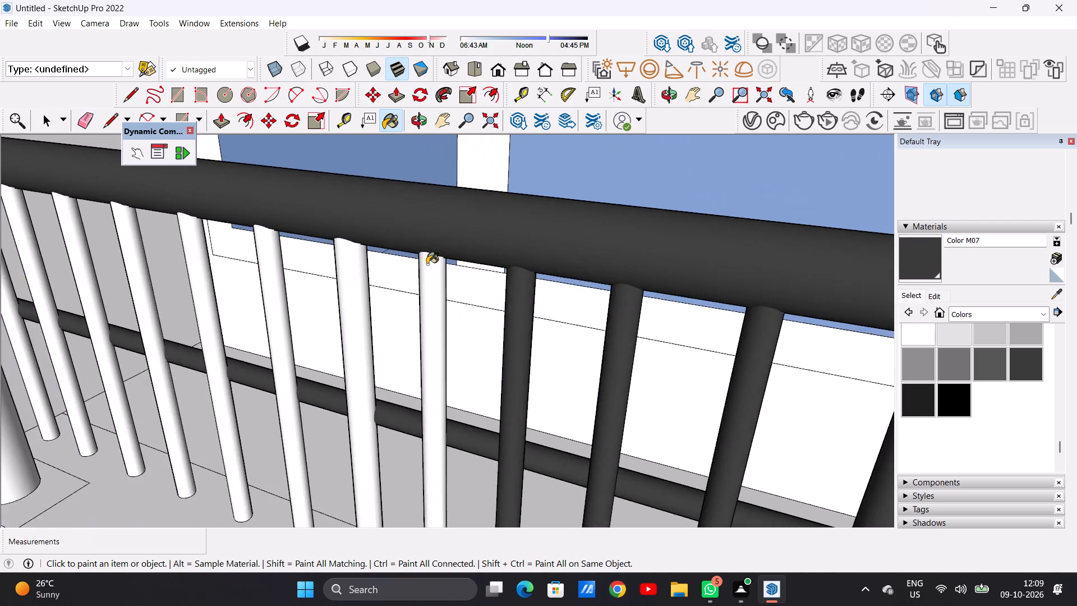
{"action": "scroll", "coordinate": [427, 264], "scroll_direction": "up", "scroll_amount": 7}
{"action": "left_click", "coordinate": [426, 245]}
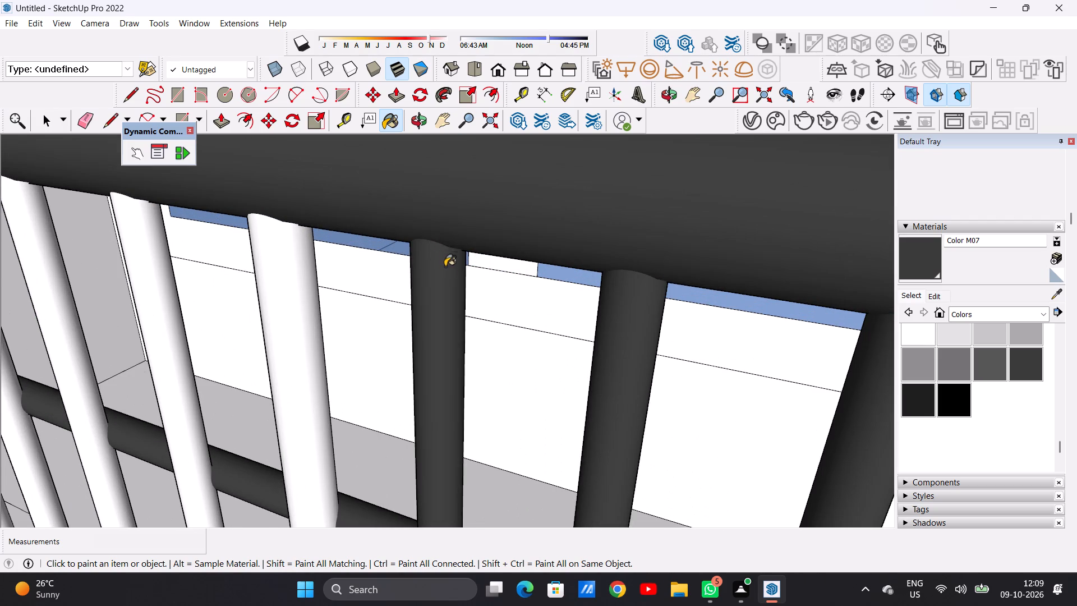
Paint the thicker central post of this balcony railing with Color M07.
{"action": "scroll", "coordinate": [445, 268], "scroll_direction": "down", "scroll_amount": 17}
{"action": "scroll", "coordinate": [427, 270], "scroll_direction": "up", "scroll_amount": 6}
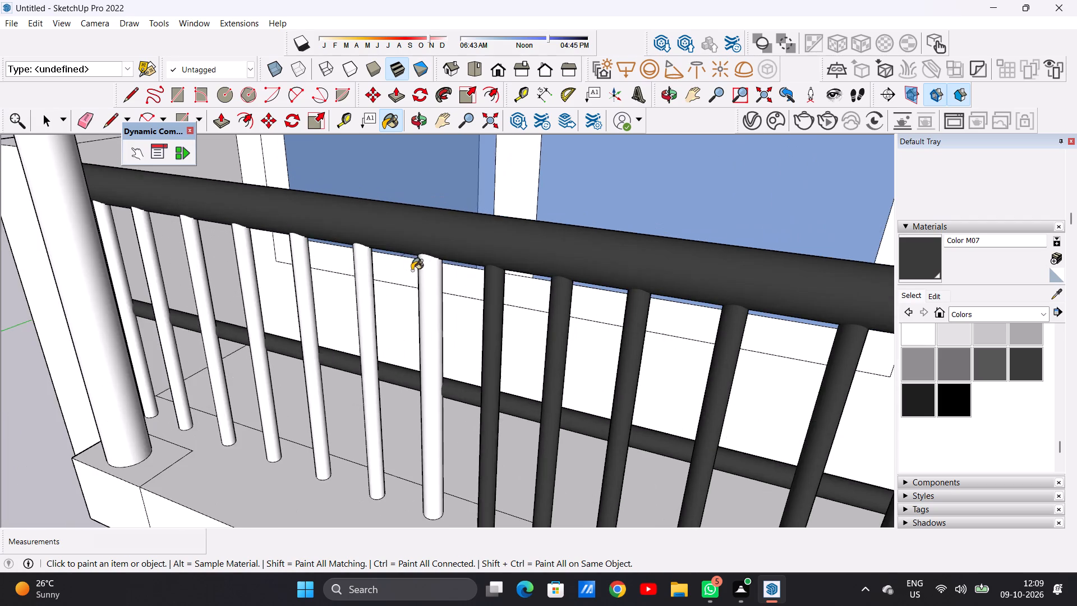
{"action": "scroll", "coordinate": [420, 263], "scroll_direction": "up", "scroll_amount": 5}
{"action": "scroll", "coordinate": [429, 255], "scroll_direction": "down", "scroll_amount": 1}
{"action": "scroll", "coordinate": [429, 255], "scroll_direction": "up", "scroll_amount": 5}
{"action": "left_click", "coordinate": [429, 255]}
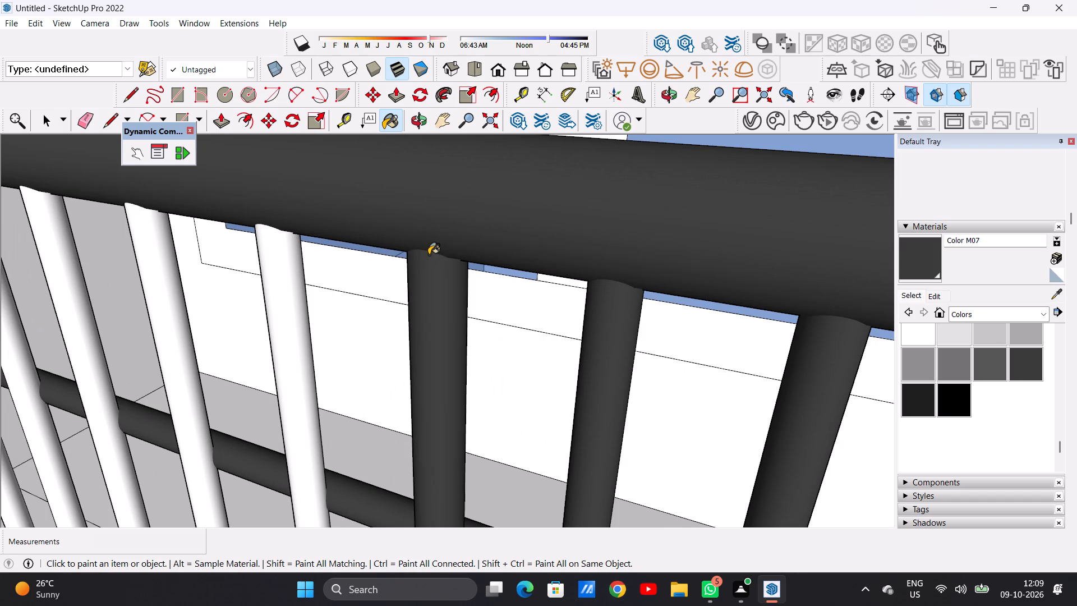
Paint the first two balusters beyond the central post, on the unpainted half of the railing, with Color M07.
{"action": "scroll", "coordinate": [440, 267], "scroll_direction": "down", "scroll_amount": 19}
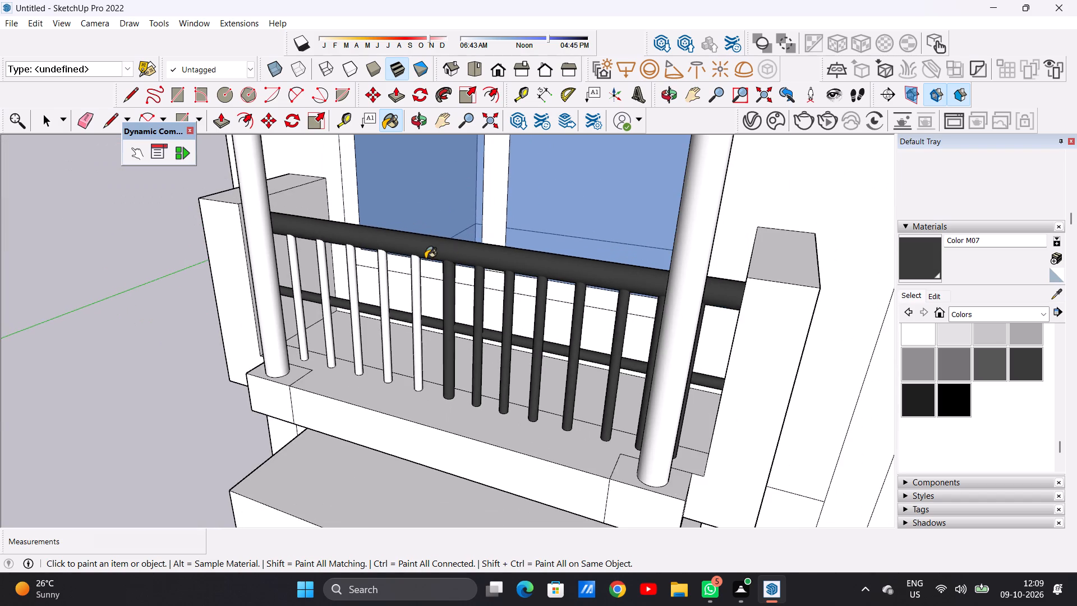
{"action": "scroll", "coordinate": [403, 258], "scroll_direction": "up", "scroll_amount": 11}
{"action": "left_click", "coordinate": [447, 267]}
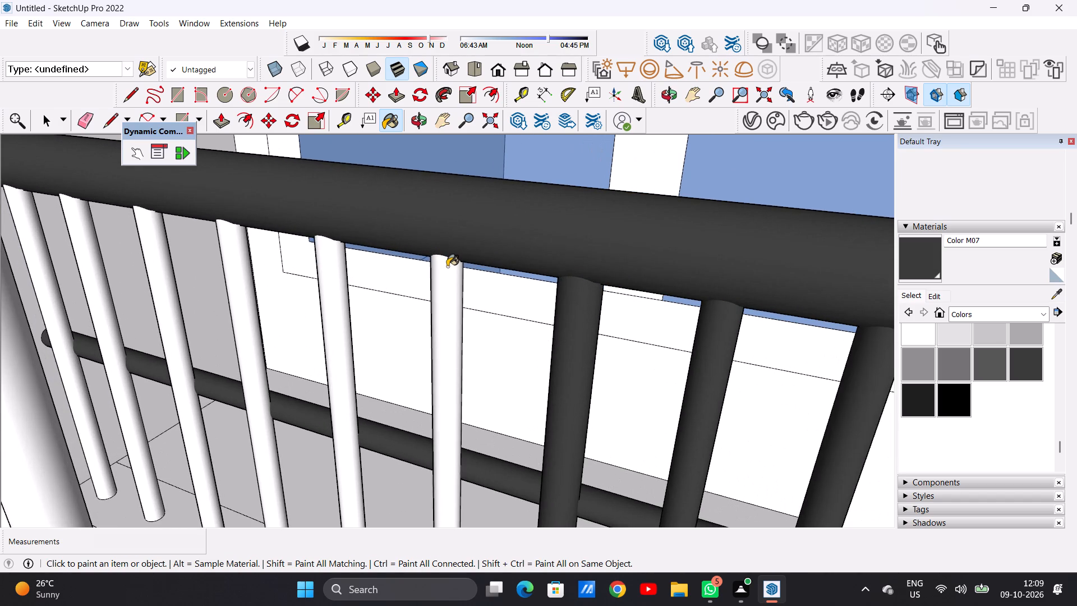
{"action": "scroll", "coordinate": [447, 274], "scroll_direction": "down", "scroll_amount": 12}
{"action": "scroll", "coordinate": [415, 263], "scroll_direction": "up", "scroll_amount": 5}
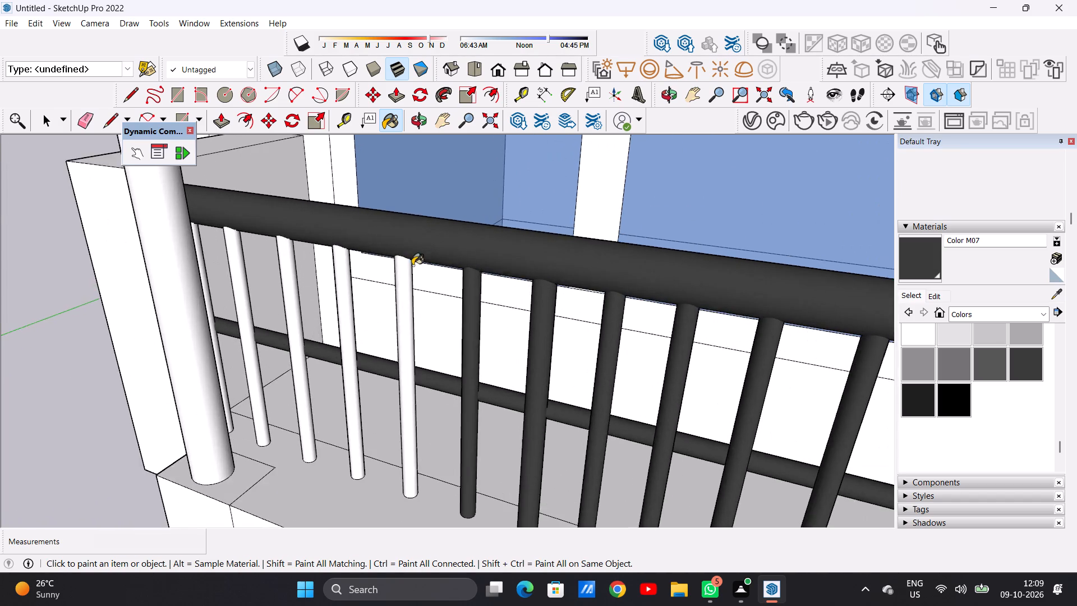
{"action": "scroll", "coordinate": [409, 267], "scroll_direction": "up", "scroll_amount": 12}
{"action": "left_click", "coordinate": [397, 267]}
Paint the third and fourth balusters beyond the central post, toward the far column, with Color M07.
{"action": "scroll", "coordinate": [424, 252], "scroll_direction": "down", "scroll_amount": 6}
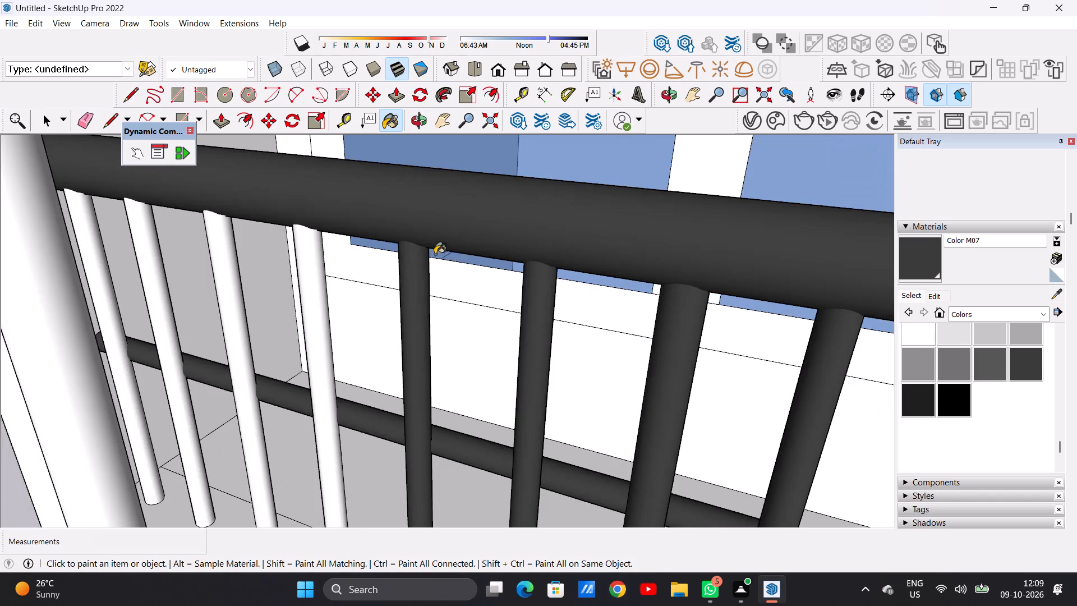
{"action": "scroll", "coordinate": [439, 261], "scroll_direction": "down", "scroll_amount": 9}
{"action": "scroll", "coordinate": [372, 251], "scroll_direction": "up", "scroll_amount": 5}
{"action": "scroll", "coordinate": [420, 241], "scroll_direction": "up", "scroll_amount": 2}
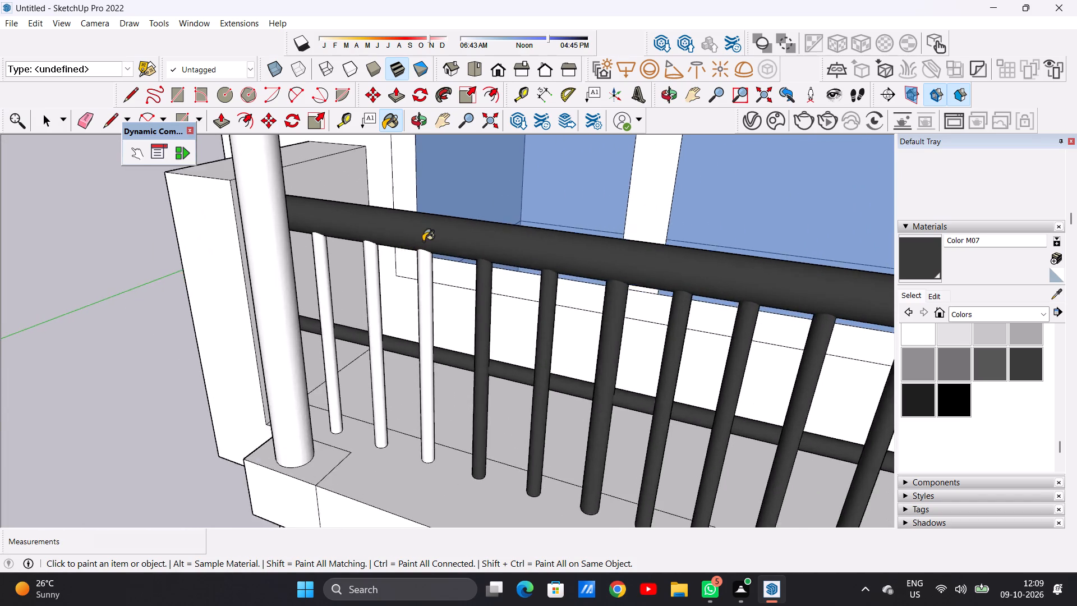
{"action": "scroll", "coordinate": [423, 241], "scroll_direction": "up", "scroll_amount": 9}
{"action": "left_click", "coordinate": [422, 257]}
{"action": "scroll", "coordinate": [422, 262], "scroll_direction": "down", "scroll_amount": 6}
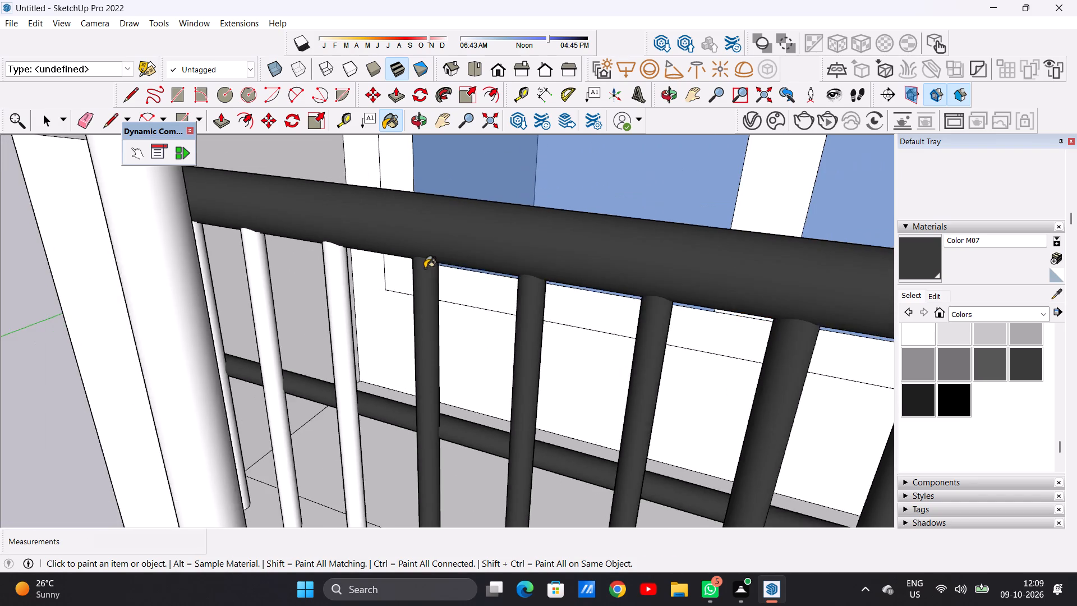
{"action": "scroll", "coordinate": [425, 268], "scroll_direction": "down", "scroll_amount": 14}
{"action": "scroll", "coordinate": [374, 270], "scroll_direction": "up", "scroll_amount": 5}
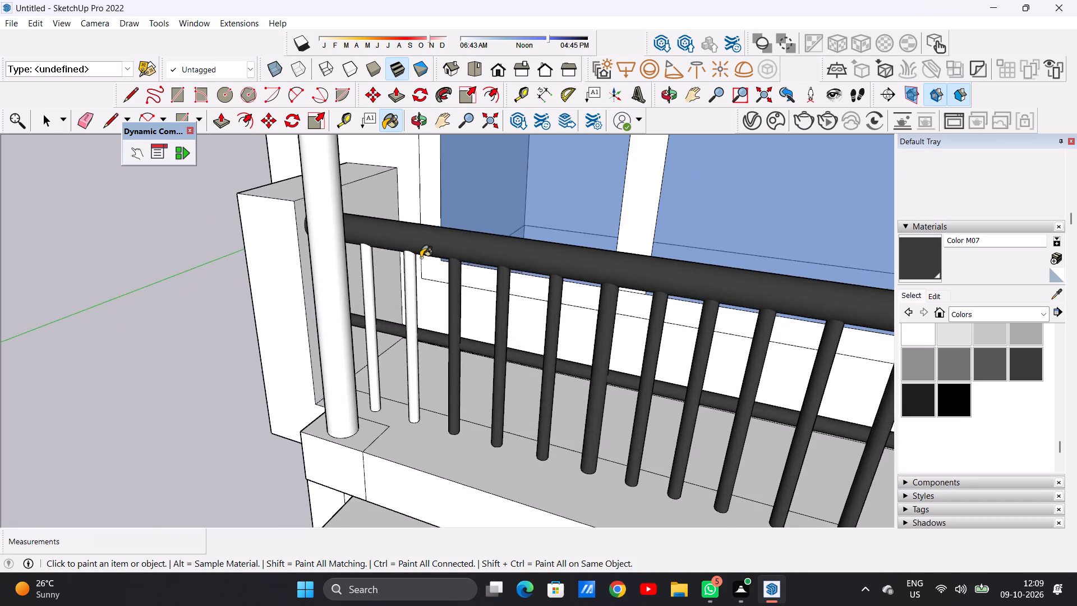
{"action": "scroll", "coordinate": [421, 258], "scroll_direction": "up", "scroll_amount": 11}
{"action": "left_click", "coordinate": [380, 249]}
{"action": "scroll", "coordinate": [401, 281], "scroll_direction": "down", "scroll_amount": 2}
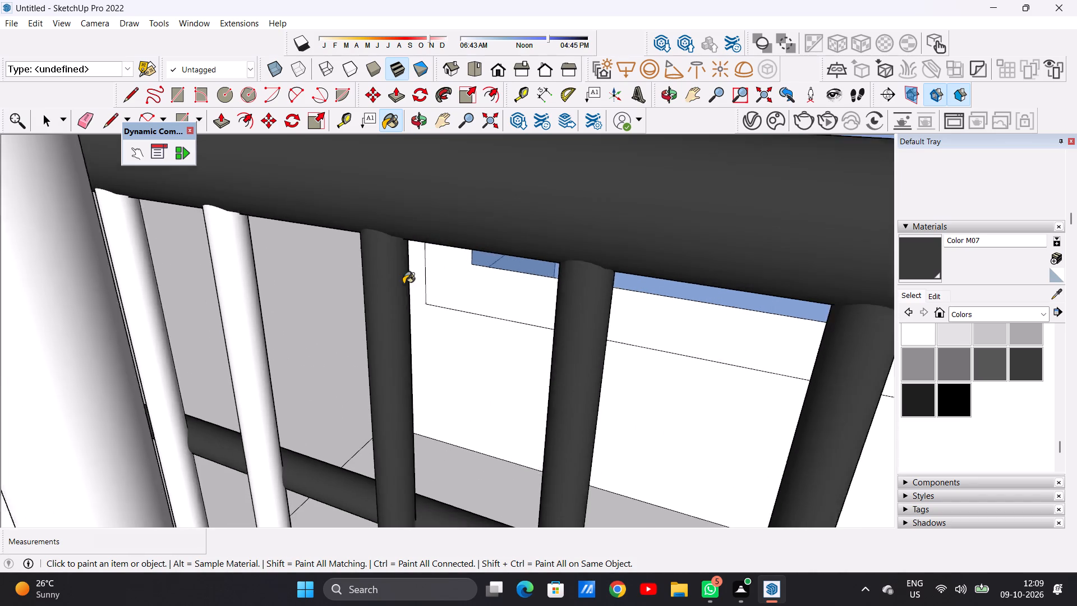
Paint the last two white balusters beside the far column of this balcony railing with Color M07.
{"action": "scroll", "coordinate": [403, 284], "scroll_direction": "down", "scroll_amount": 9}
{"action": "scroll", "coordinate": [314, 247], "scroll_direction": "up", "scroll_amount": 9}
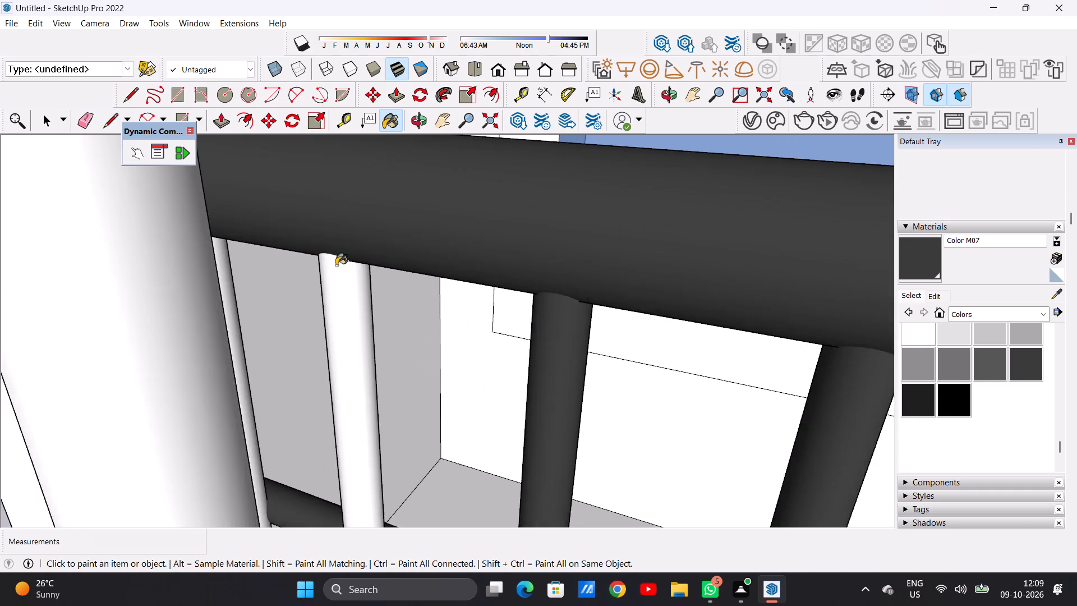
{"action": "scroll", "coordinate": [336, 265], "scroll_direction": "up", "scroll_amount": 7}
{"action": "left_click", "coordinate": [336, 265]}
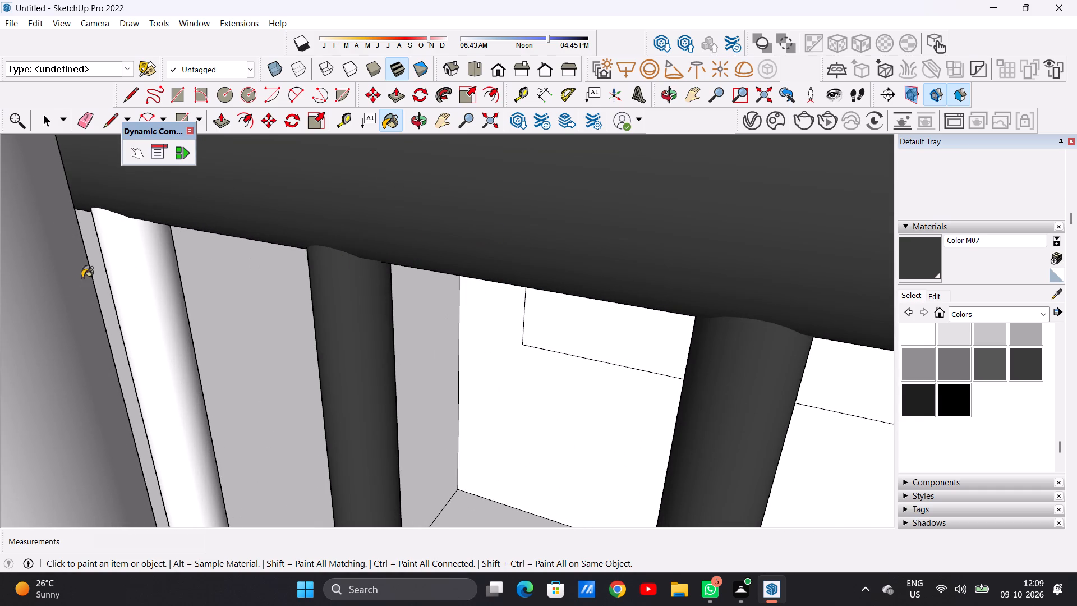
{"action": "left_click", "coordinate": [124, 233]}
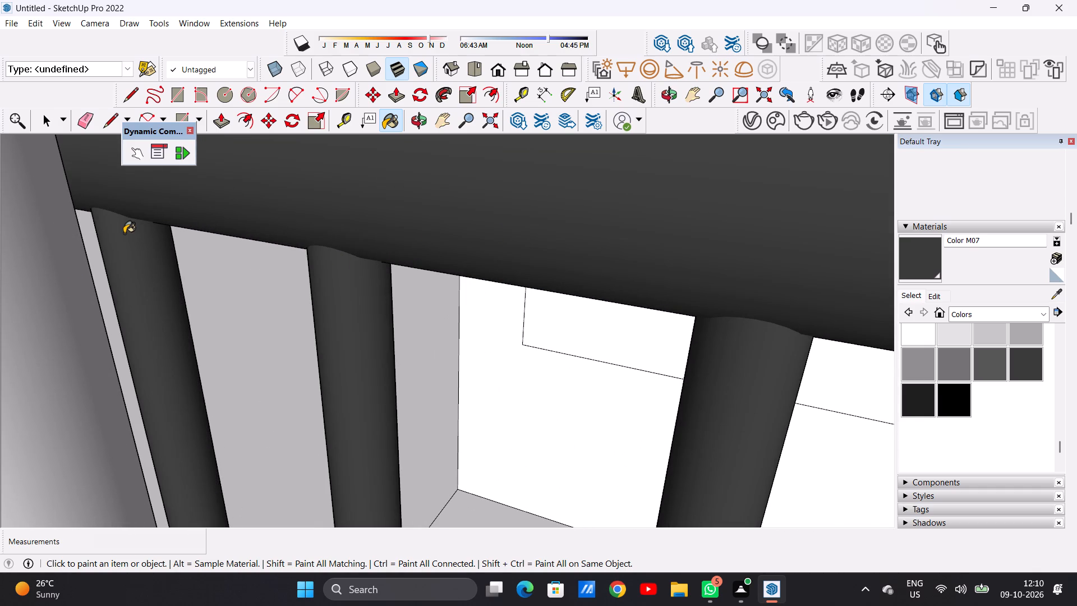
{"action": "key", "text": "space"}
Examine the painted balcony railing up close and from a distance for any parts still left white.
{"action": "scroll", "coordinate": [280, 324], "scroll_direction": "down", "scroll_amount": 2}
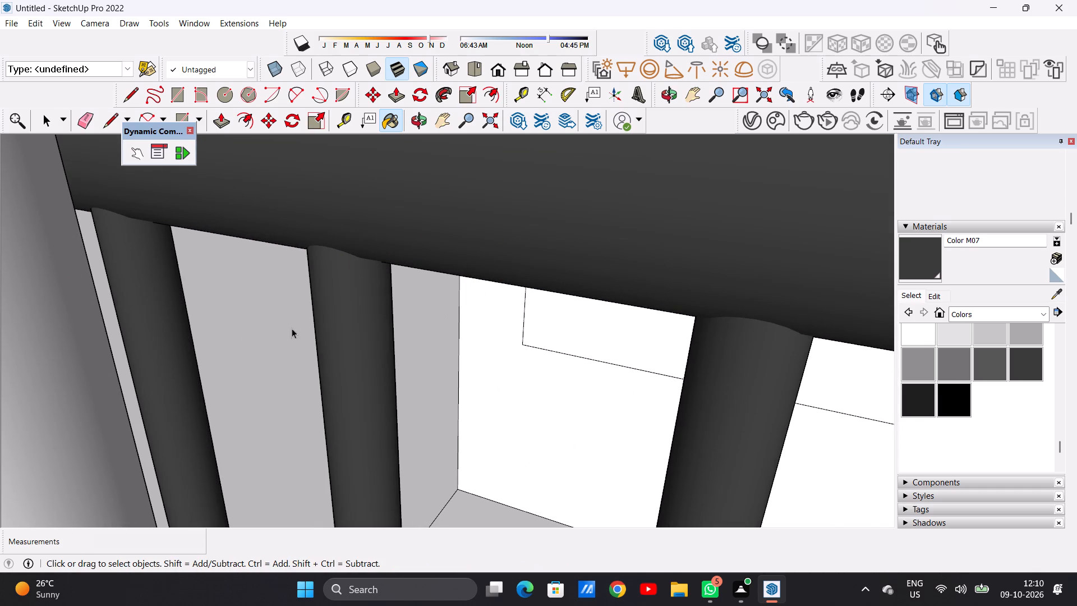
{"action": "scroll", "coordinate": [292, 328], "scroll_direction": "down", "scroll_amount": 20}
{"action": "scroll", "coordinate": [292, 328], "scroll_direction": "down", "scroll_amount": 14}
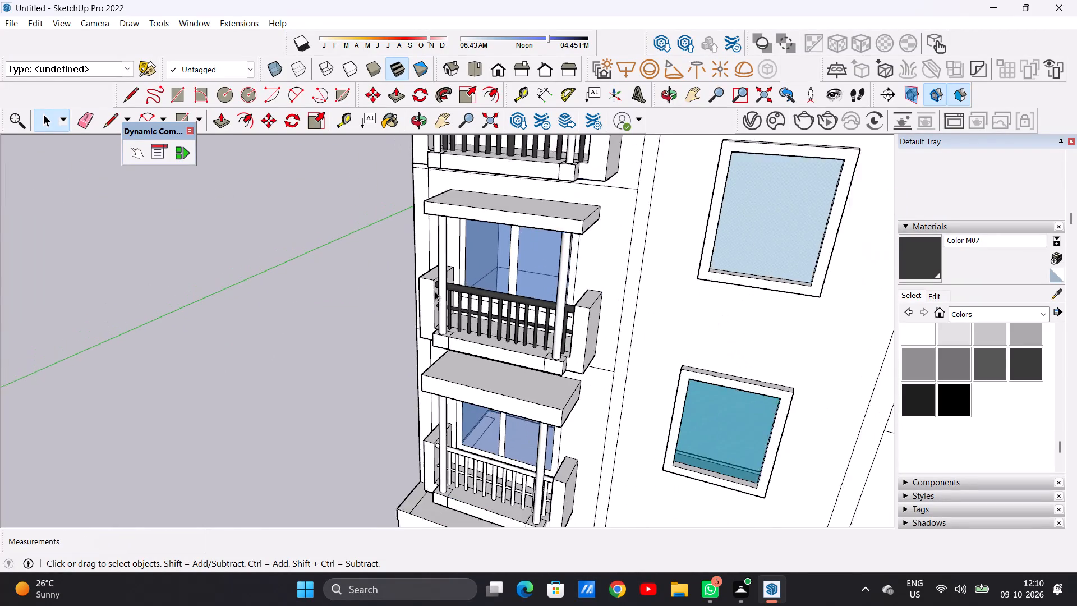
{"action": "scroll", "coordinate": [435, 291], "scroll_direction": "down", "scroll_amount": 2}
{"action": "middle_click_drag", "start_coordinate": [431, 298], "coordinate": [662, 271]}
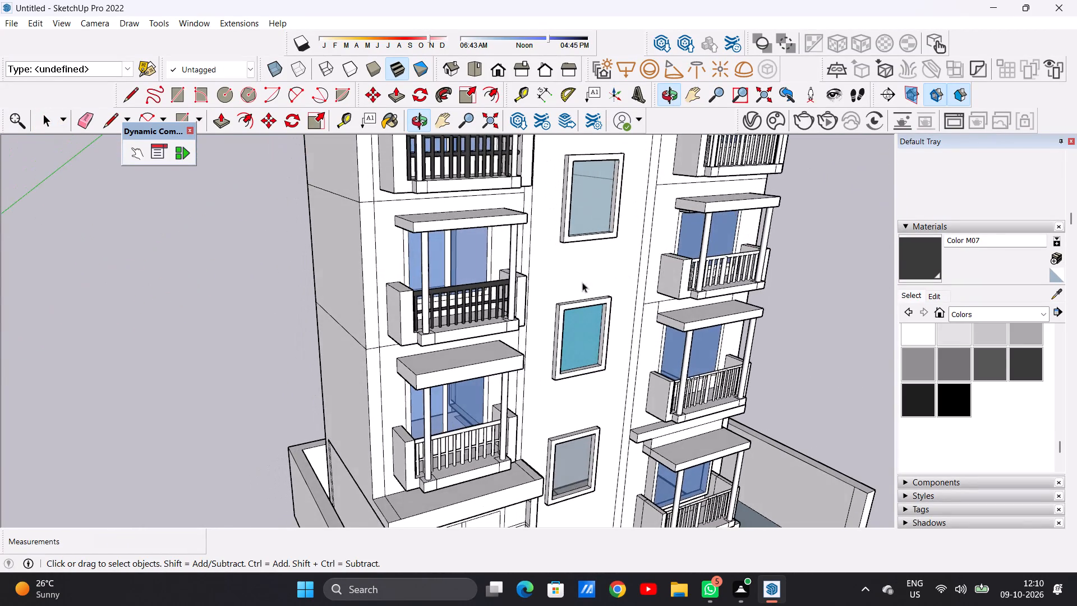
{"action": "scroll", "coordinate": [528, 290], "scroll_direction": "up", "scroll_amount": 15}
{"action": "scroll", "coordinate": [367, 340], "scroll_direction": "down", "scroll_amount": 8}
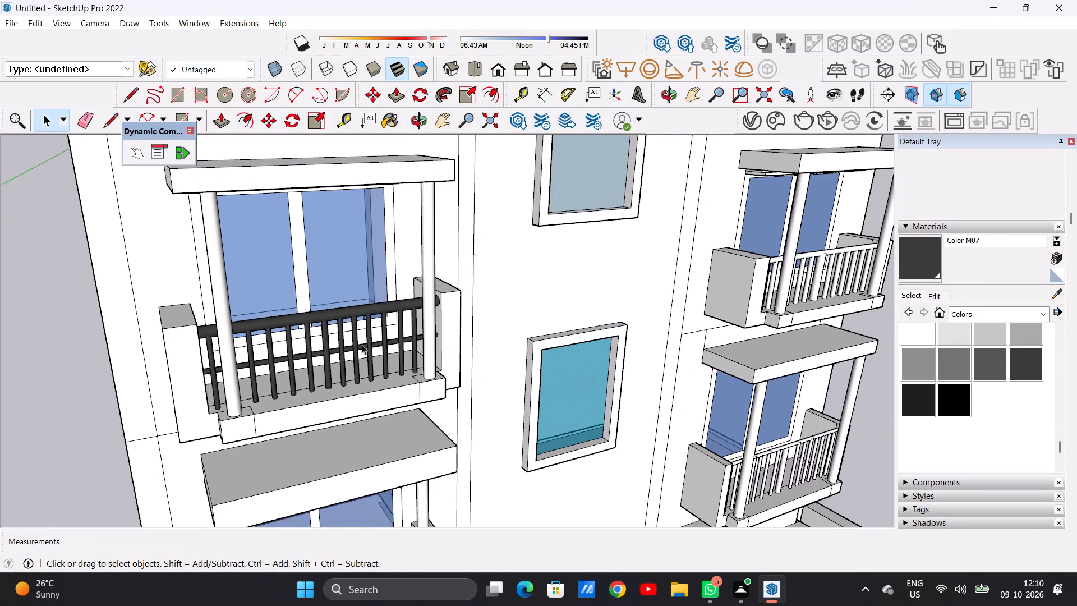
{"action": "scroll", "coordinate": [363, 349], "scroll_direction": "up", "scroll_amount": 13}
{"action": "scroll", "coordinate": [368, 338], "scroll_direction": "down", "scroll_amount": 12}
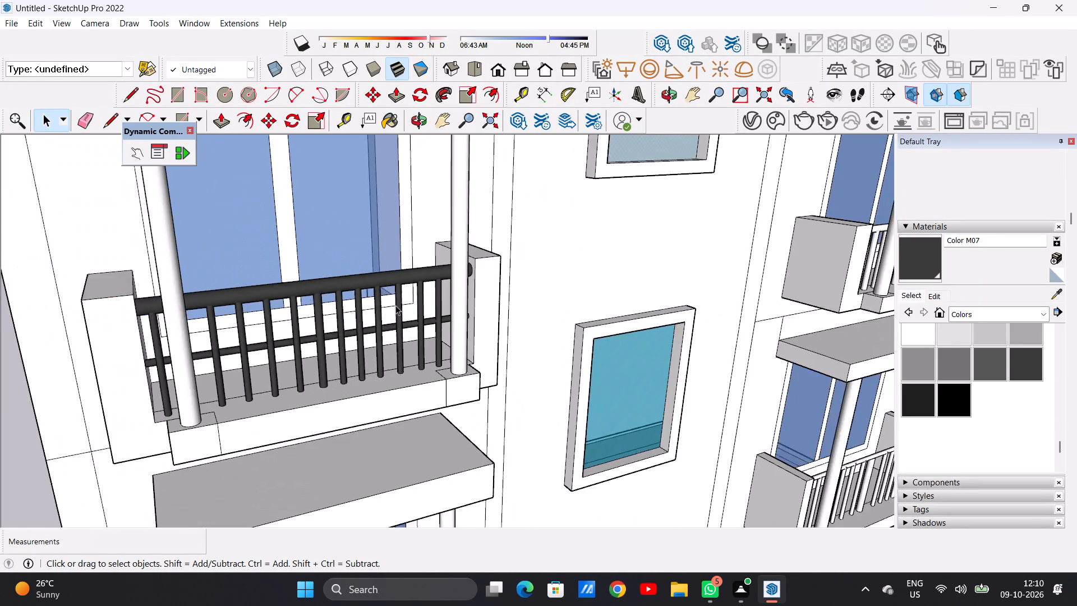
{"action": "scroll", "coordinate": [395, 305], "scroll_direction": "down", "scroll_amount": 20}
{"action": "scroll", "coordinate": [395, 305], "scroll_direction": "down", "scroll_amount": 3}
Paint the top handrail of the balcony directly above the entrance with Color M07.
{"action": "middle_click_drag", "start_coordinate": [347, 334], "coordinate": [339, 335]}
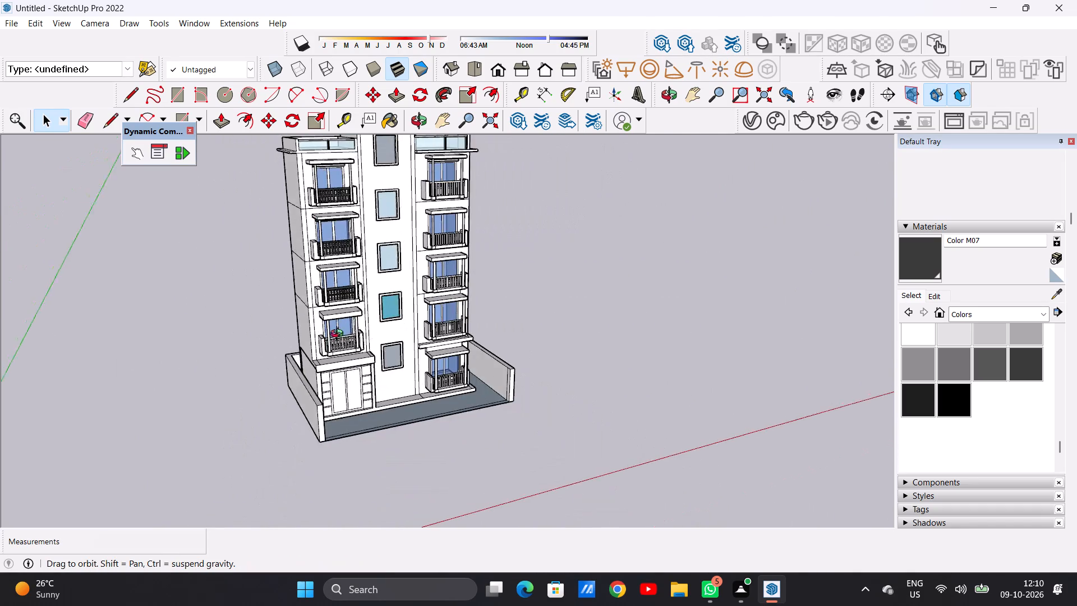
{"action": "middle_click_drag", "start_coordinate": [339, 335], "coordinate": [302, 311]}
{"action": "scroll", "coordinate": [343, 337], "scroll_direction": "up", "scroll_amount": 13}
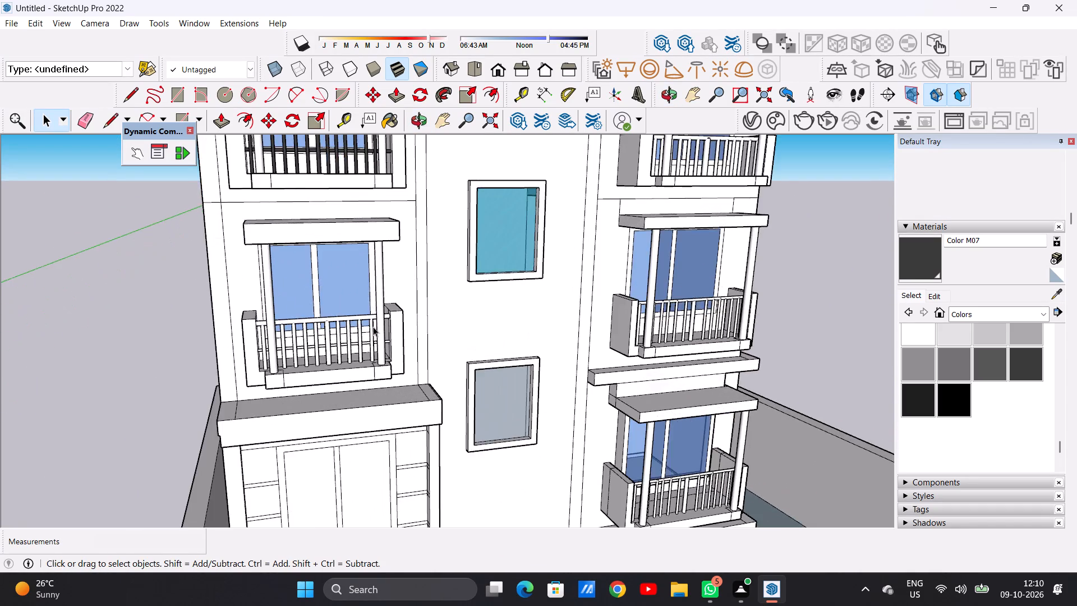
{"action": "scroll", "coordinate": [373, 327], "scroll_direction": "up", "scroll_amount": 11}
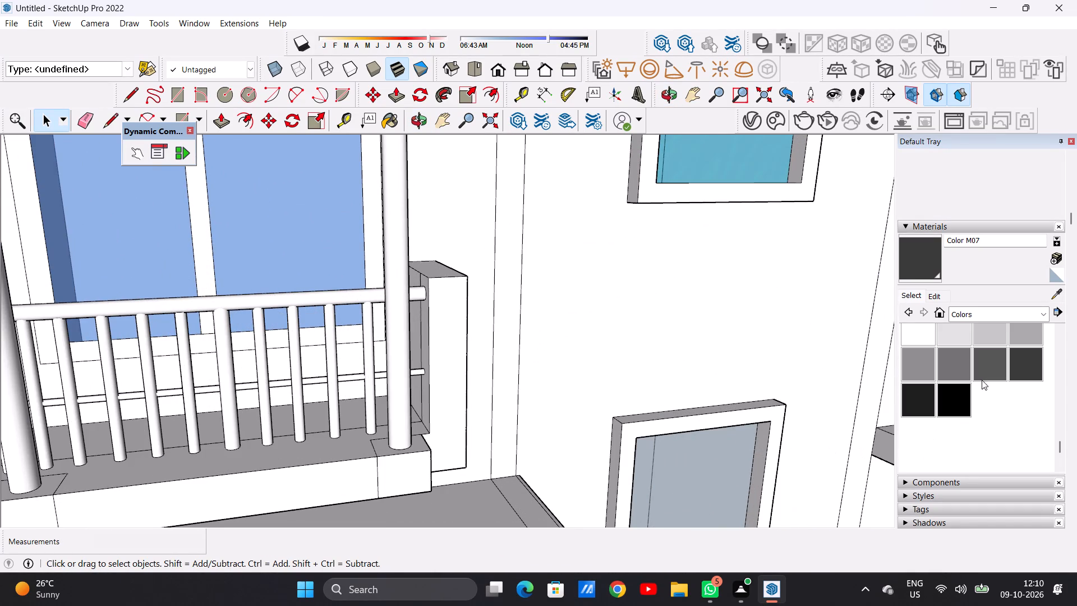
{"action": "left_click", "coordinate": [1019, 362]}
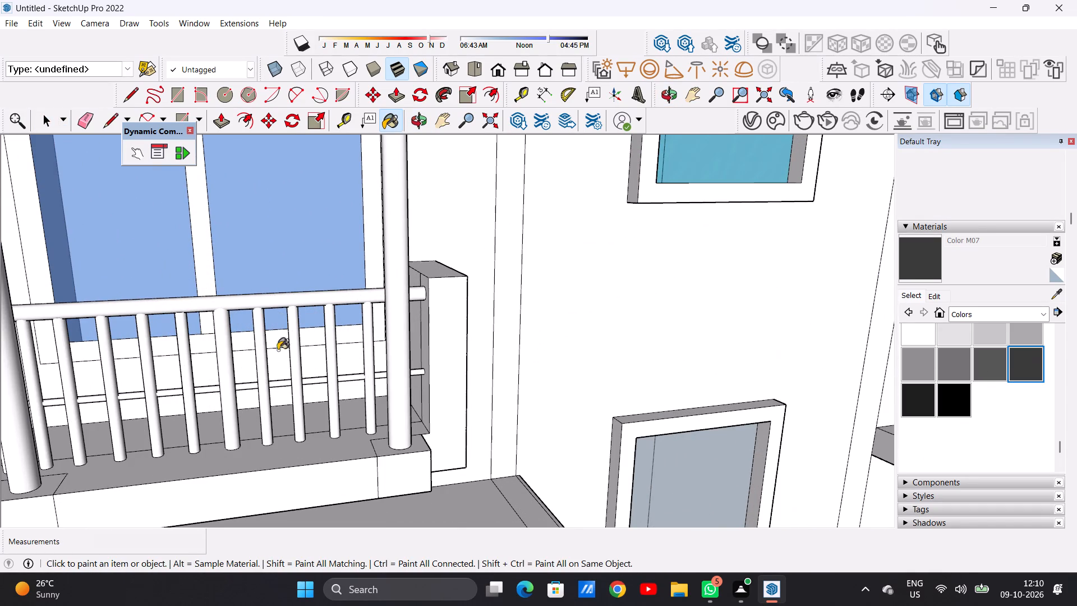
{"action": "scroll", "coordinate": [319, 307], "scroll_direction": "up", "scroll_amount": 6}
{"action": "scroll", "coordinate": [393, 299], "scroll_direction": "up", "scroll_amount": 6}
{"action": "left_click", "coordinate": [399, 283]}
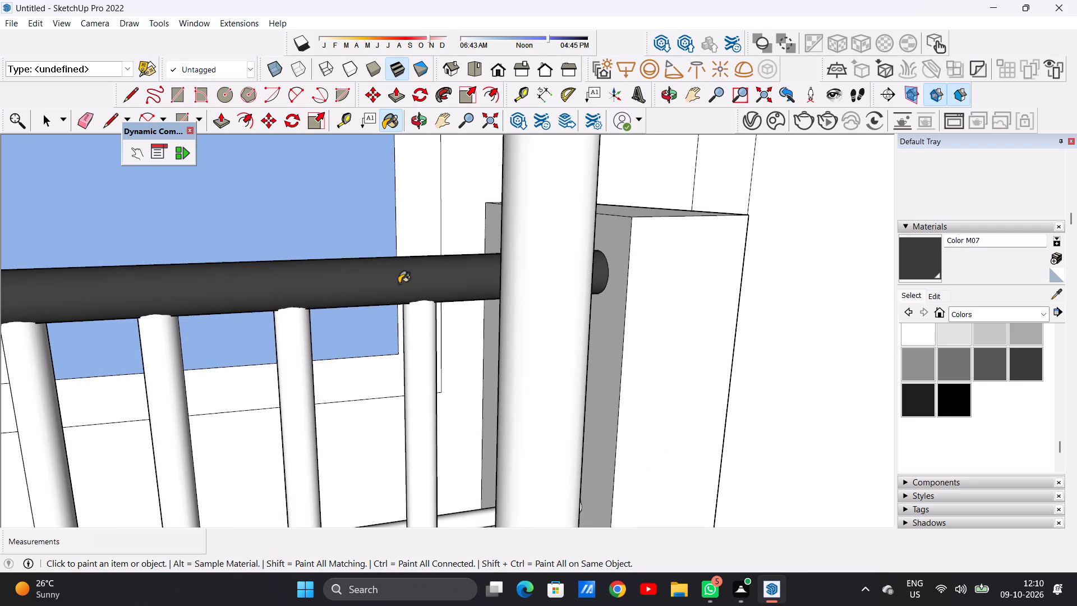
Paint the three balusters nearest the side wall by the stair windows with Color M07, starting behind the column.
{"action": "scroll", "coordinate": [398, 328], "scroll_direction": "down", "scroll_amount": 13}
{"action": "middle_click_drag", "start_coordinate": [408, 338], "coordinate": [248, 328]}
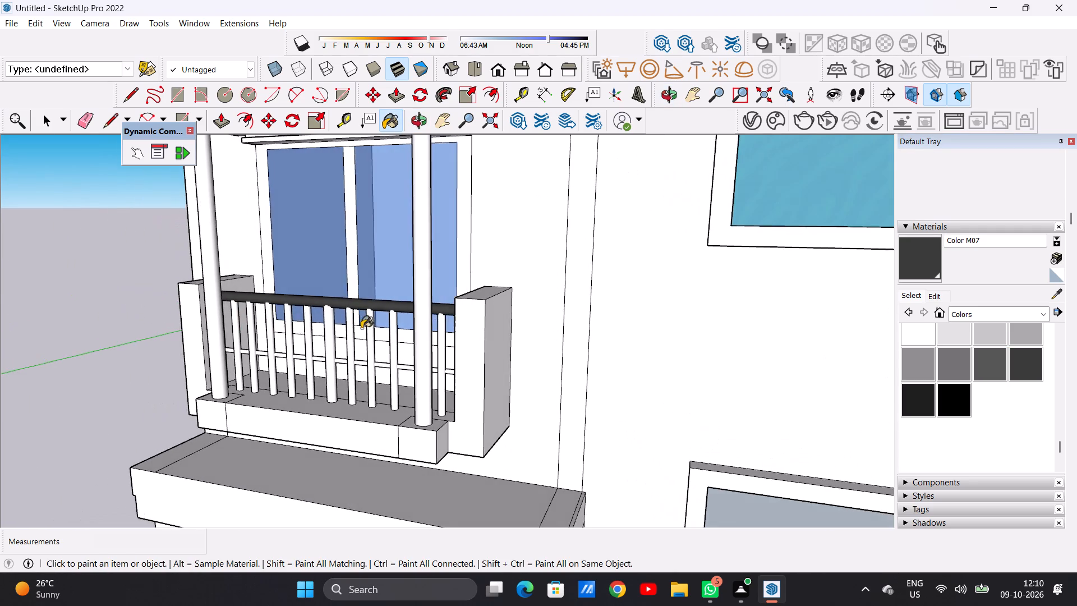
{"action": "scroll", "coordinate": [446, 325], "scroll_direction": "up", "scroll_amount": 12}
{"action": "left_click", "coordinate": [440, 323]}
{"action": "scroll", "coordinate": [429, 360], "scroll_direction": "down", "scroll_amount": 3}
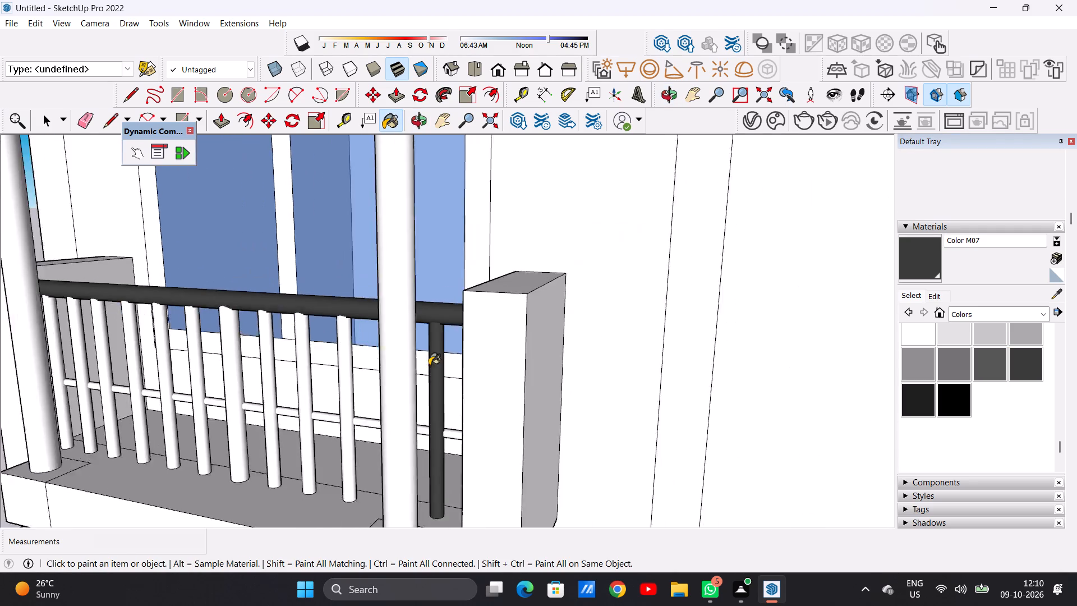
{"action": "scroll", "coordinate": [429, 365], "scroll_direction": "down", "scroll_amount": 11}
{"action": "middle_click_drag", "start_coordinate": [343, 357], "coordinate": [567, 357]}
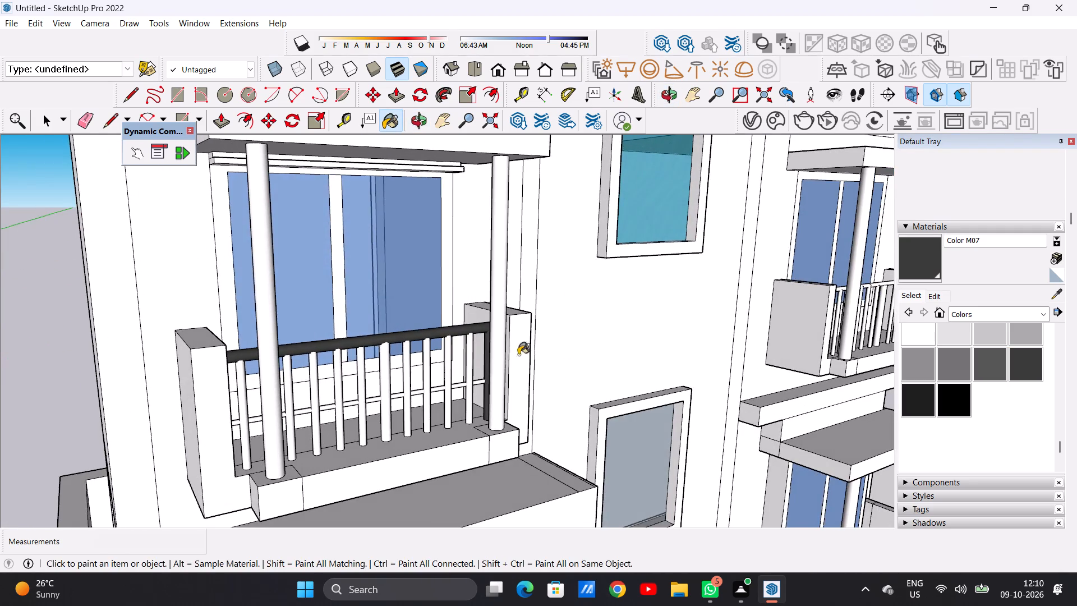
{"action": "scroll", "coordinate": [491, 358], "scroll_direction": "up", "scroll_amount": 13}
{"action": "left_click", "coordinate": [447, 339]}
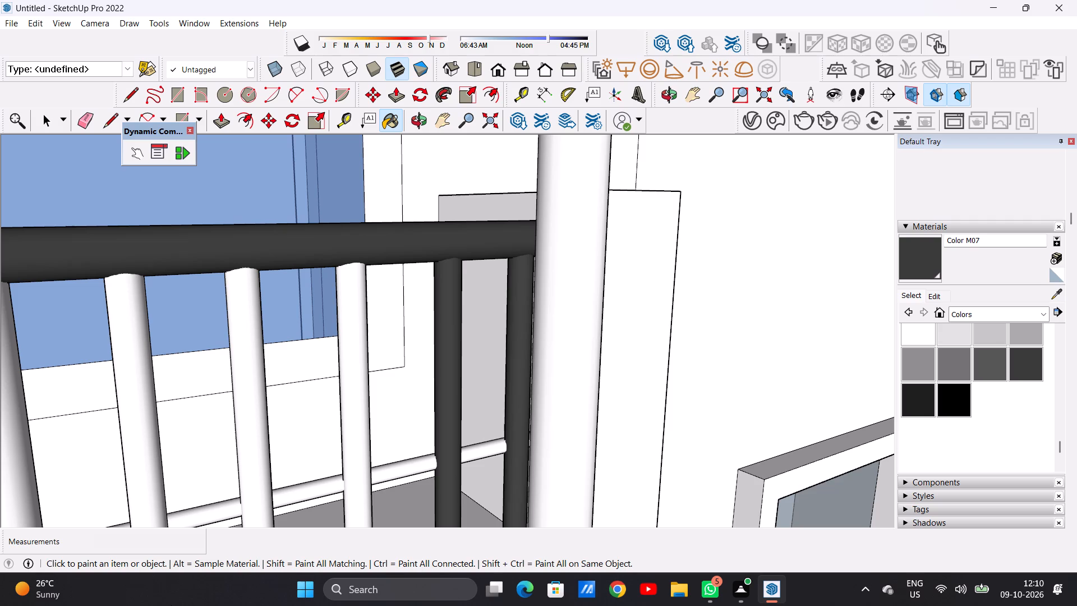
{"action": "scroll", "coordinate": [319, 400], "scroll_direction": "down", "scroll_amount": 2}
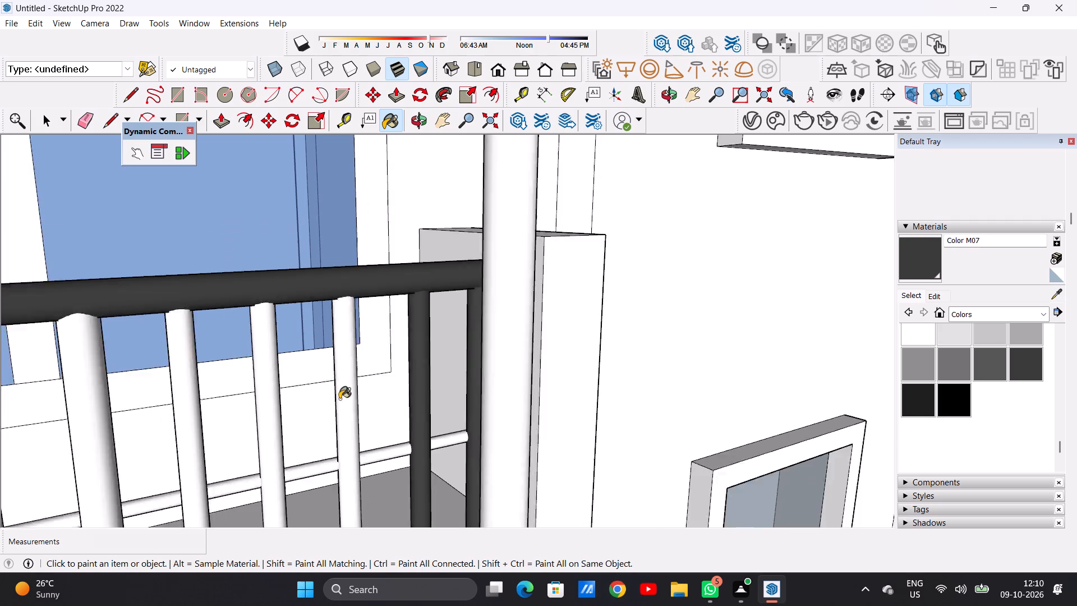
{"action": "scroll", "coordinate": [339, 399], "scroll_direction": "down", "scroll_amount": 14}
{"action": "scroll", "coordinate": [366, 371], "scroll_direction": "up", "scroll_amount": 18}
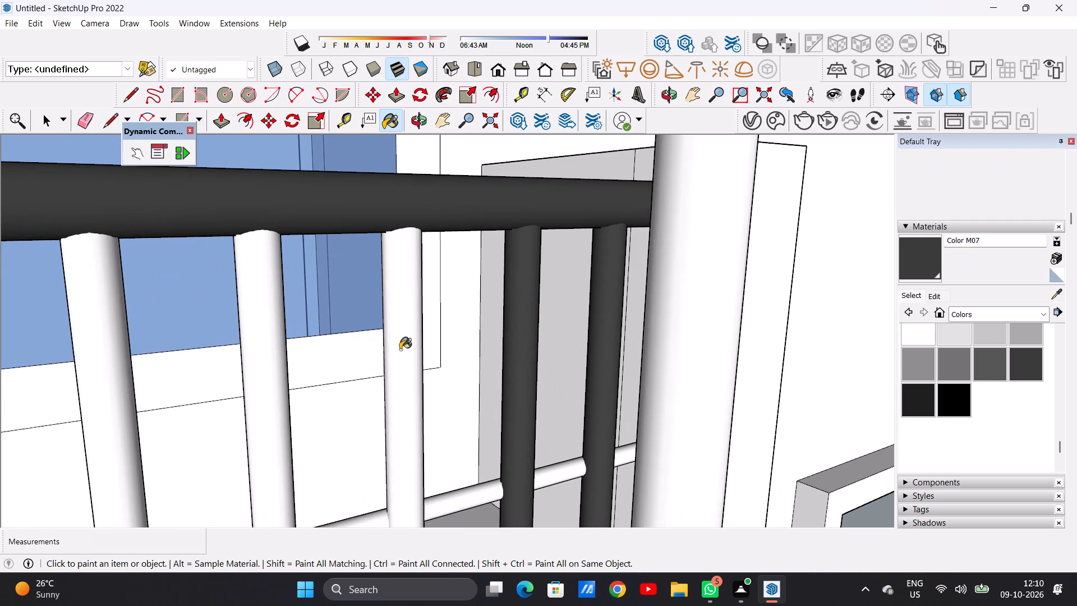
{"action": "left_click", "coordinate": [403, 342]}
Paint the two white balusters between the three painted ones and the thicker central post with Color M07.
{"action": "scroll", "coordinate": [439, 360], "scroll_direction": "down", "scroll_amount": 10}
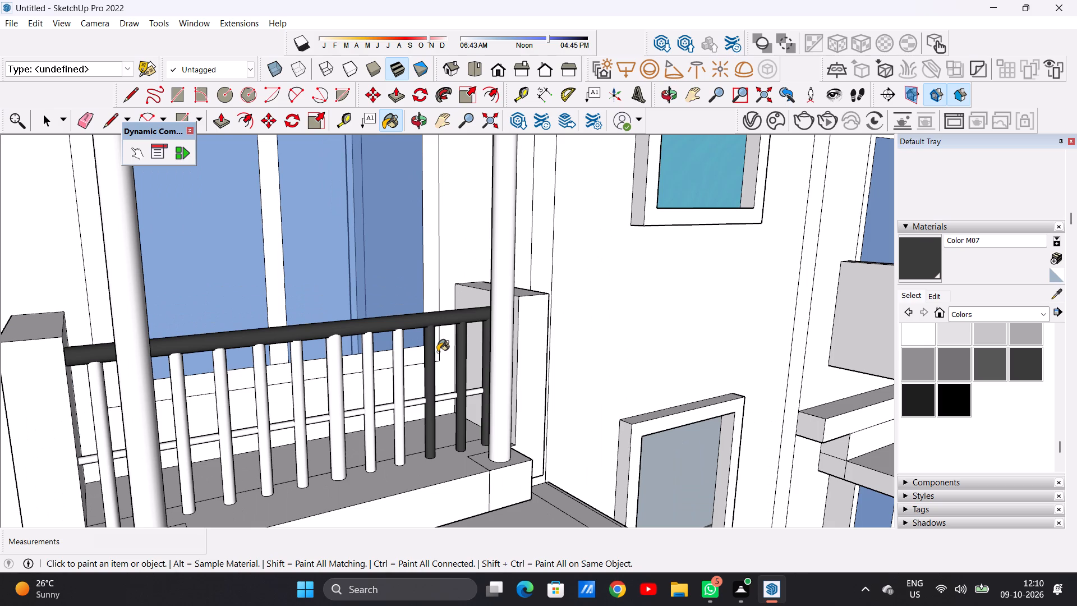
{"action": "scroll", "coordinate": [438, 352], "scroll_direction": "down", "scroll_amount": 3}
{"action": "scroll", "coordinate": [420, 361], "scroll_direction": "up", "scroll_amount": 9}
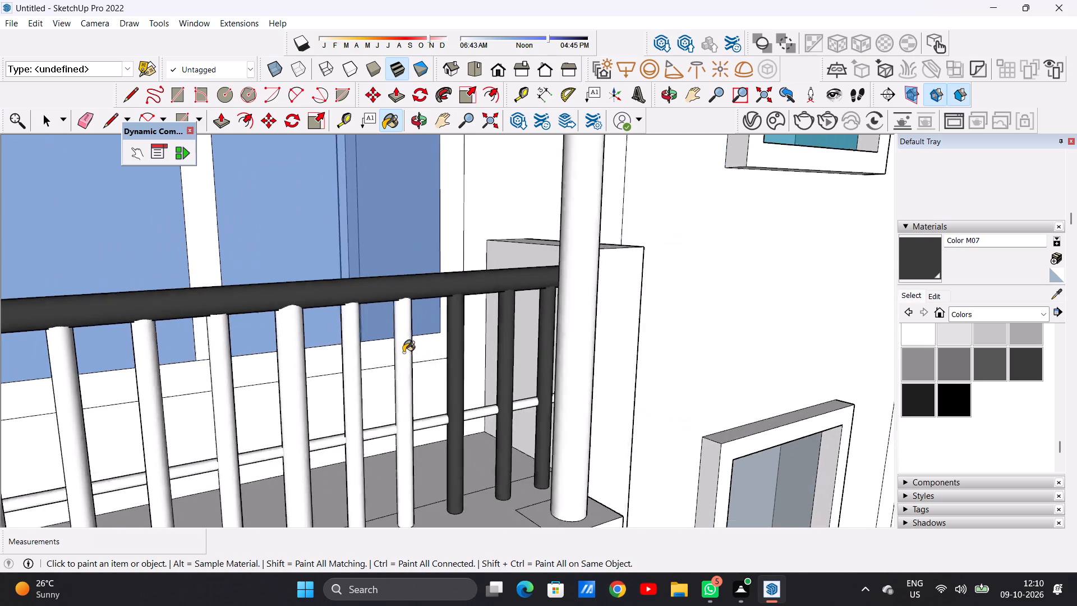
{"action": "scroll", "coordinate": [403, 352], "scroll_direction": "up", "scroll_amount": 10}
{"action": "left_click", "coordinate": [403, 338]}
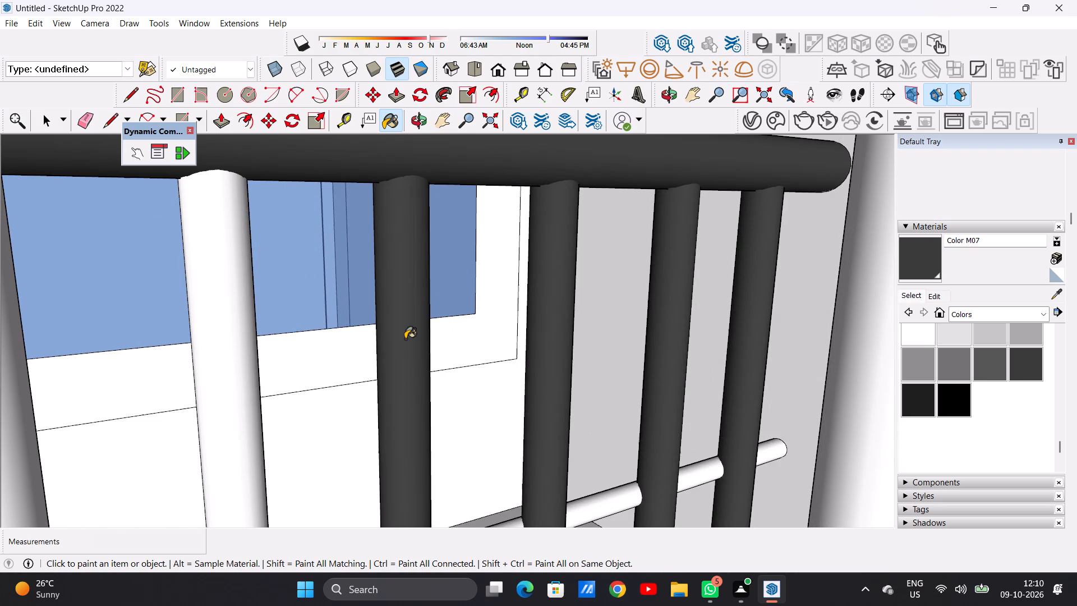
{"action": "scroll", "coordinate": [401, 318], "scroll_direction": "down", "scroll_amount": 18}
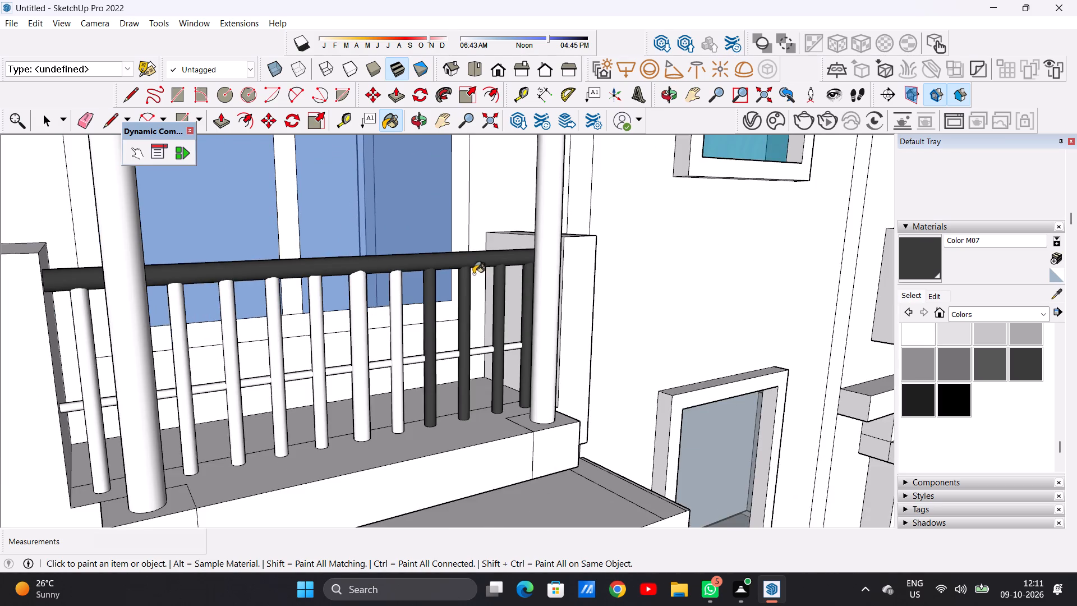
{"action": "scroll", "coordinate": [397, 293], "scroll_direction": "up", "scroll_amount": 14}
{"action": "left_click", "coordinate": [438, 251]}
Paint the thicker central post of the railing above the entrance with Color M07.
{"action": "scroll", "coordinate": [431, 264], "scroll_direction": "down", "scroll_amount": 6}
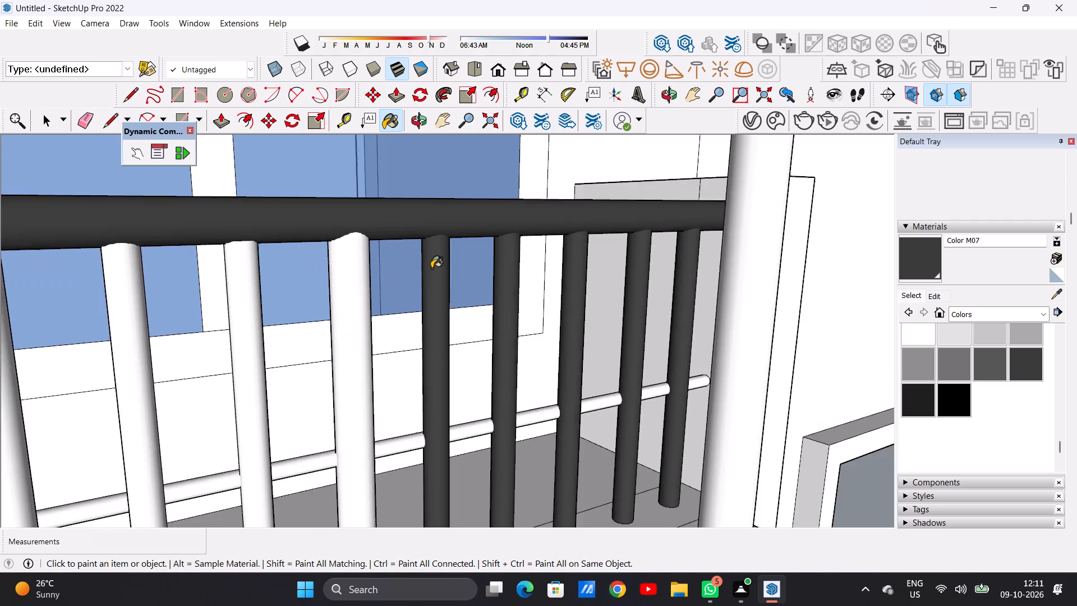
{"action": "scroll", "coordinate": [431, 268], "scroll_direction": "down", "scroll_amount": 10}
{"action": "scroll", "coordinate": [385, 273], "scroll_direction": "up", "scroll_amount": 10}
{"action": "left_click", "coordinate": [423, 252]}
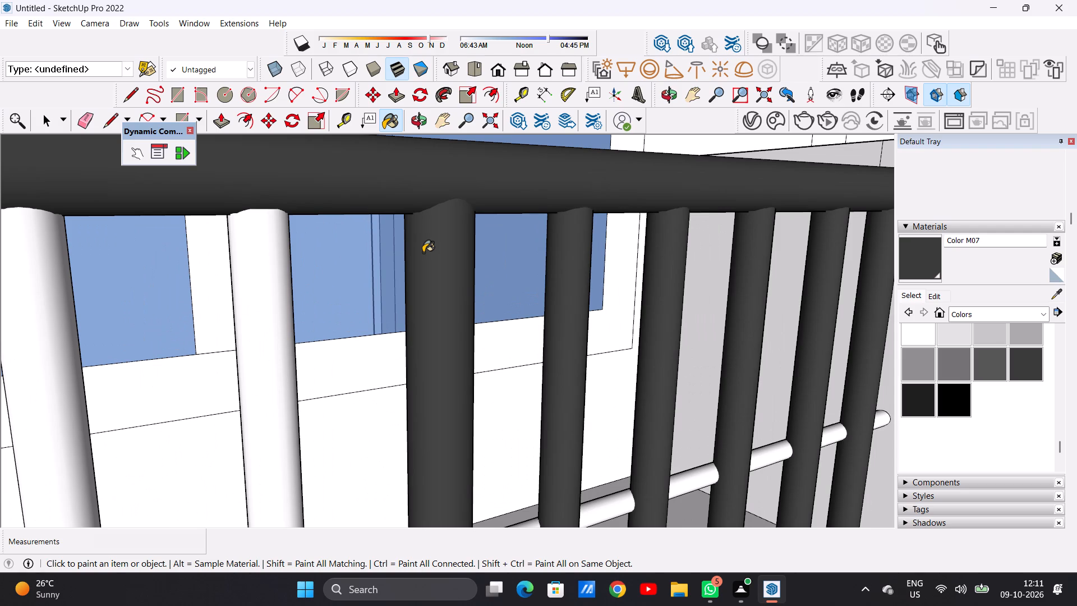
Paint the first two balusters beyond the central post, on the unpainted half of the railing, with Color M07.
{"action": "scroll", "coordinate": [461, 286], "scroll_direction": "down", "scroll_amount": 2}
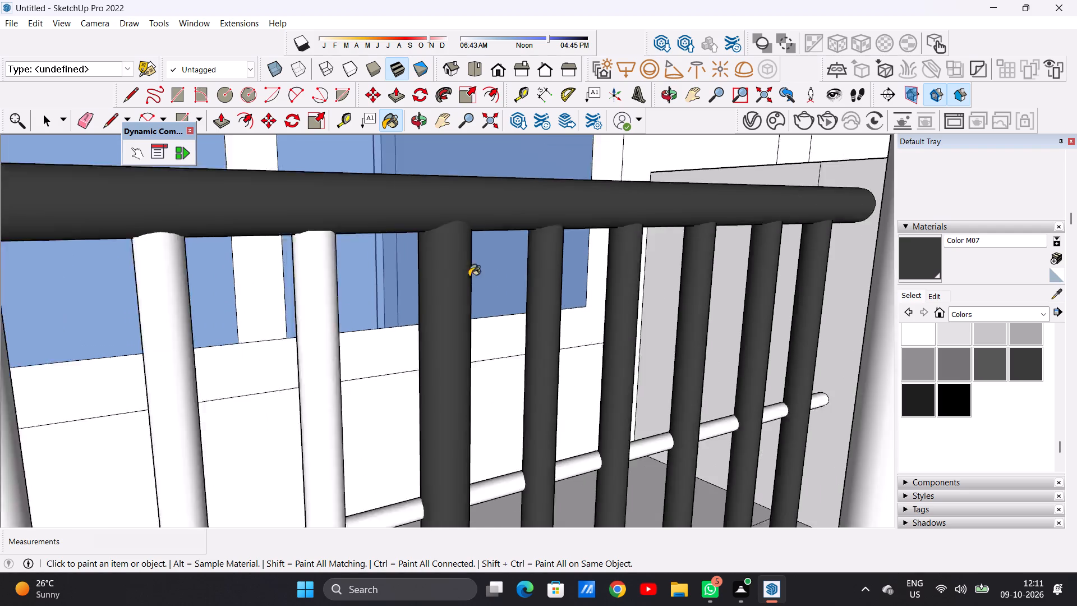
{"action": "scroll", "coordinate": [469, 277], "scroll_direction": "down", "scroll_amount": 16}
{"action": "middle_click_drag", "start_coordinate": [537, 277], "coordinate": [302, 284]}
{"action": "scroll", "coordinate": [278, 260], "scroll_direction": "up", "scroll_amount": 15}
{"action": "left_click", "coordinate": [366, 265]}
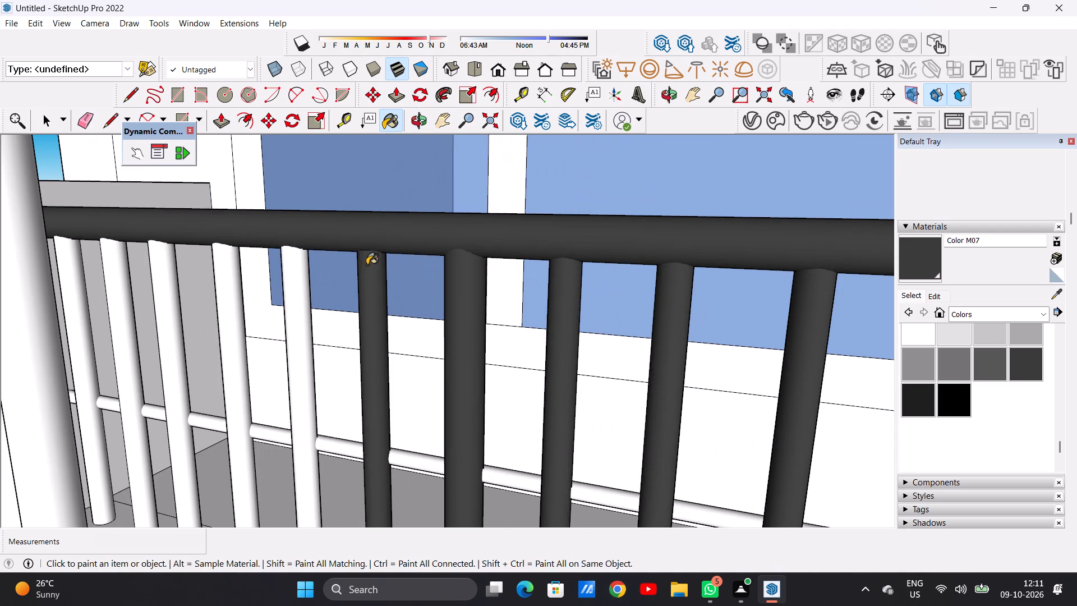
{"action": "scroll", "coordinate": [394, 264], "scroll_direction": "down", "scroll_amount": 4}
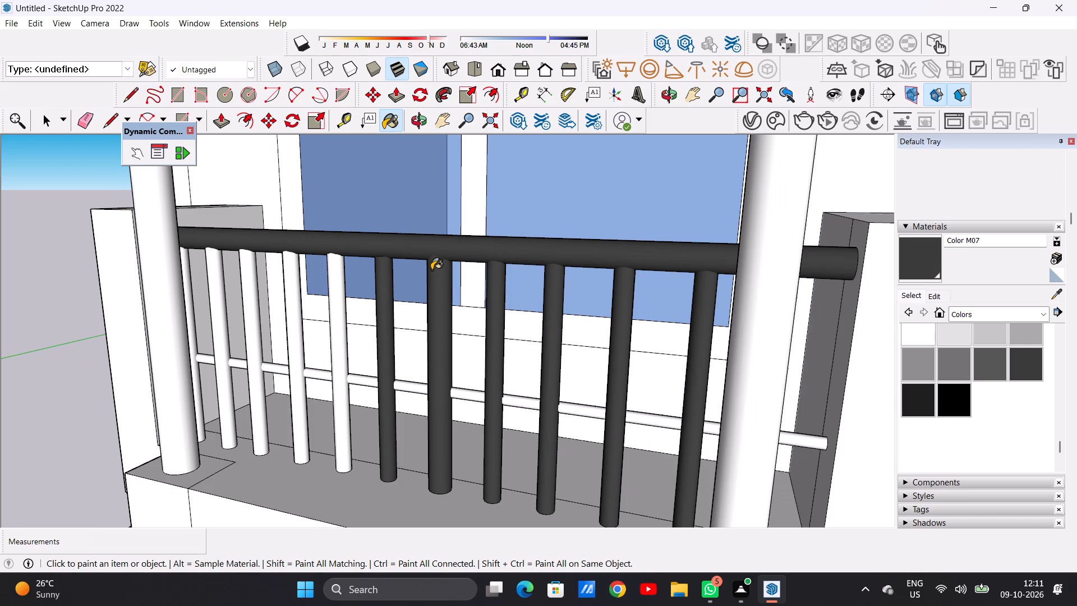
{"action": "scroll", "coordinate": [442, 263], "scroll_direction": "down", "scroll_amount": 4}
{"action": "middle_click", "coordinate": [643, 294]}
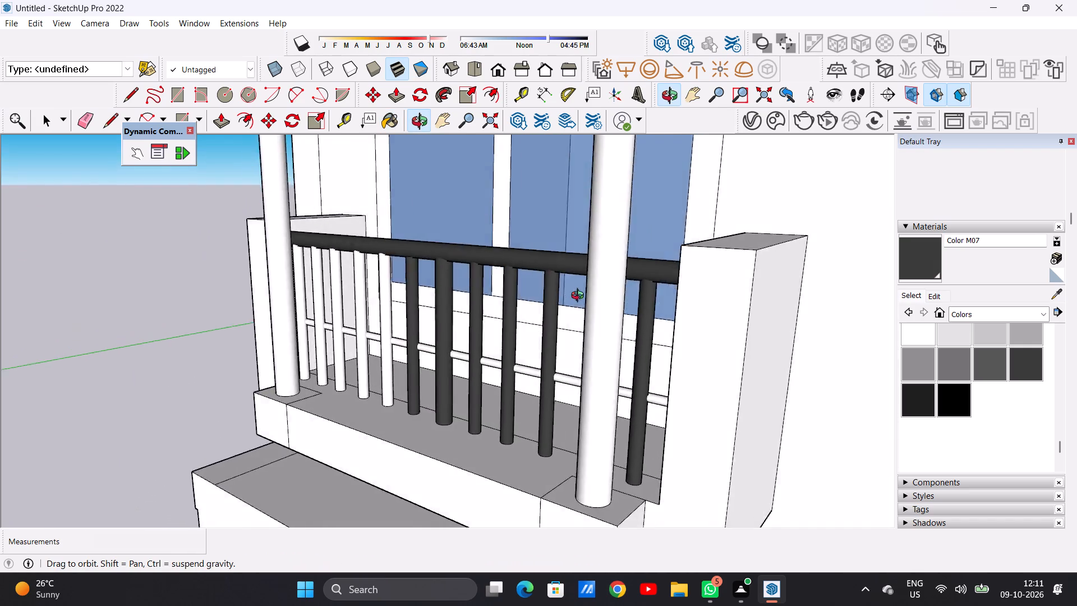
{"action": "scroll", "coordinate": [371, 256], "scroll_direction": "up", "scroll_amount": 11}
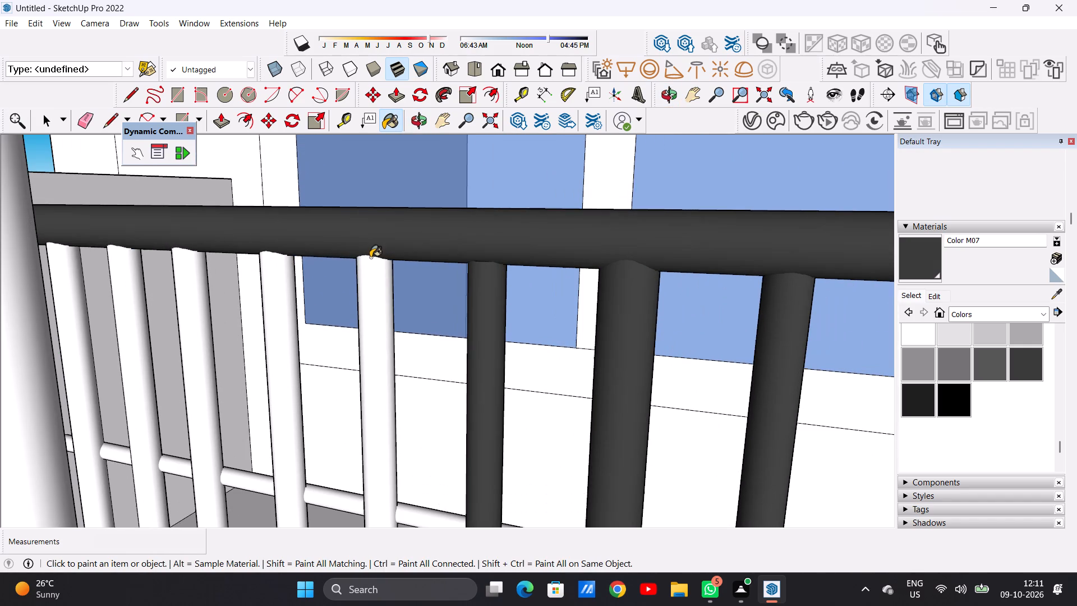
{"action": "left_click", "coordinate": [370, 261]}
Paint the third and fourth balusters beyond the central post, toward the far column, with Color M07.
{"action": "scroll", "coordinate": [413, 263], "scroll_direction": "down", "scroll_amount": 12}
{"action": "middle_click_drag", "start_coordinate": [429, 260], "coordinate": [416, 268]}
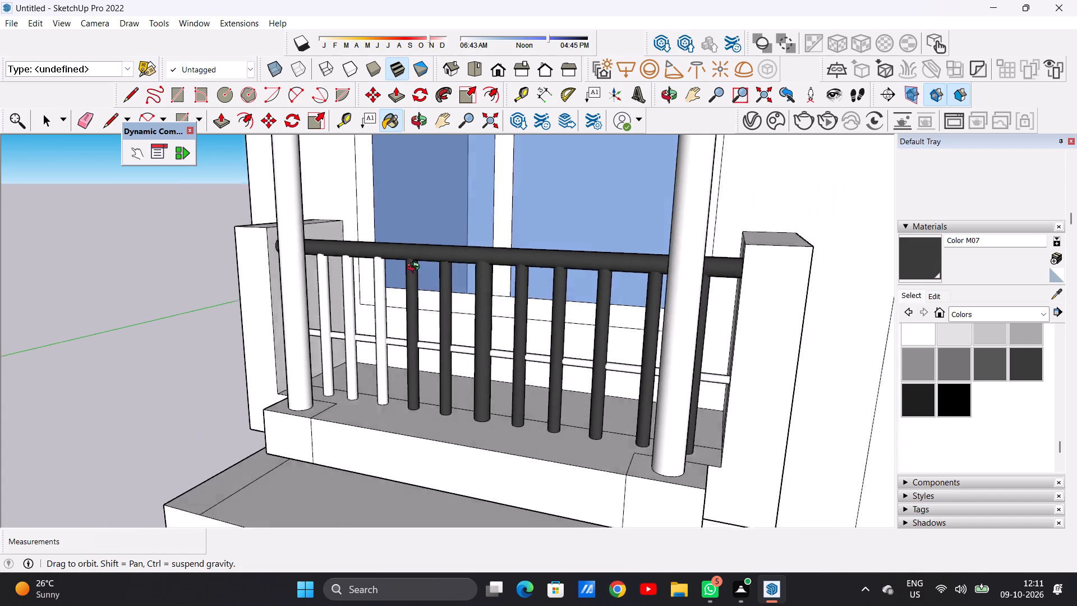
{"action": "middle_click_drag", "start_coordinate": [416, 268], "coordinate": [279, 283]}
{"action": "scroll", "coordinate": [371, 273], "scroll_direction": "up", "scroll_amount": 7}
{"action": "scroll", "coordinate": [424, 257], "scroll_direction": "up", "scroll_amount": 4}
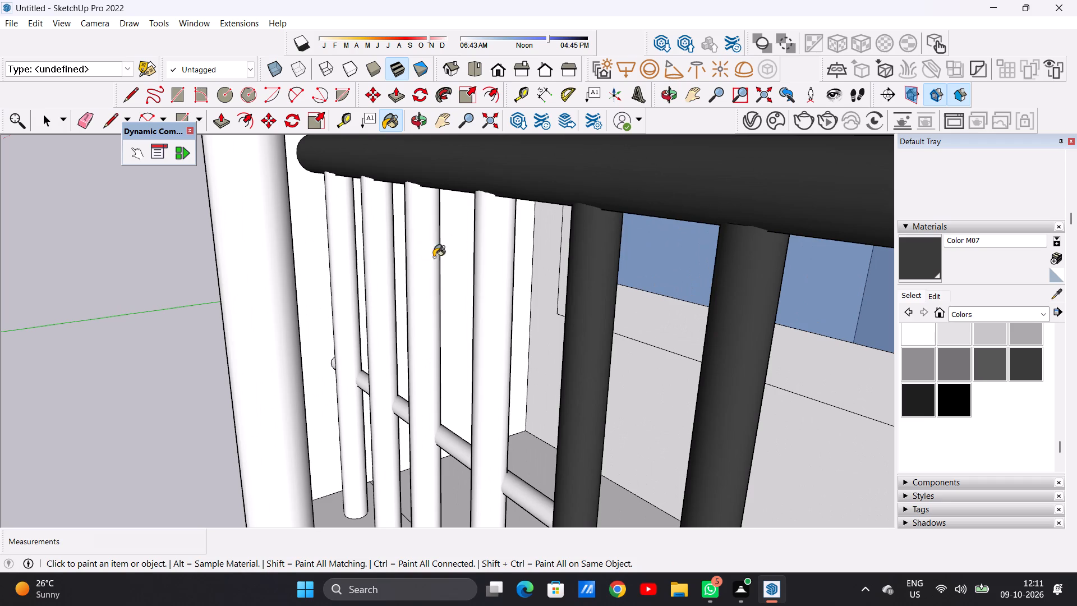
{"action": "left_click", "coordinate": [487, 199]}
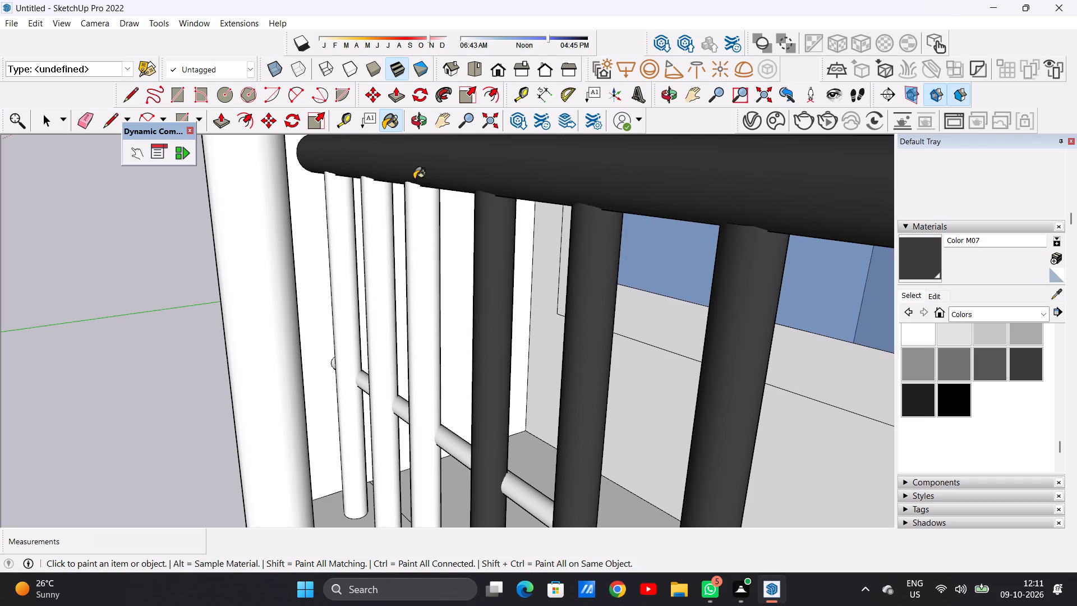
{"action": "left_click", "coordinate": [411, 186]}
Paint the last two white balusters beside the far column of the railing above the entrance with Color M07.
{"action": "scroll", "coordinate": [444, 228], "scroll_direction": "down", "scroll_amount": 14}
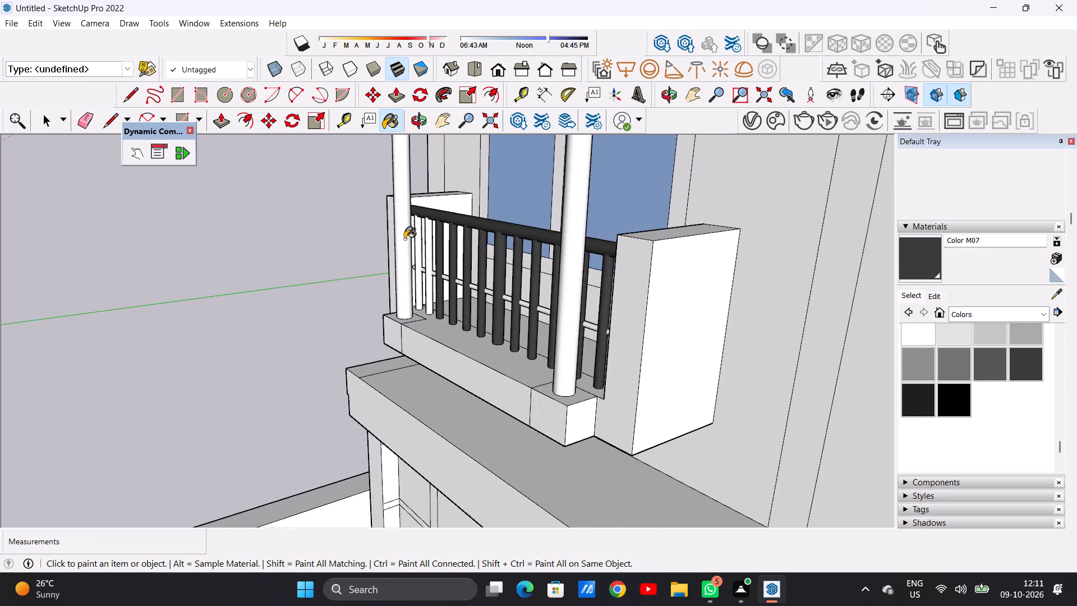
{"action": "middle_click_drag", "start_coordinate": [409, 239], "coordinate": [377, 259]}
{"action": "scroll", "coordinate": [416, 220], "scroll_direction": "up", "scroll_amount": 2}
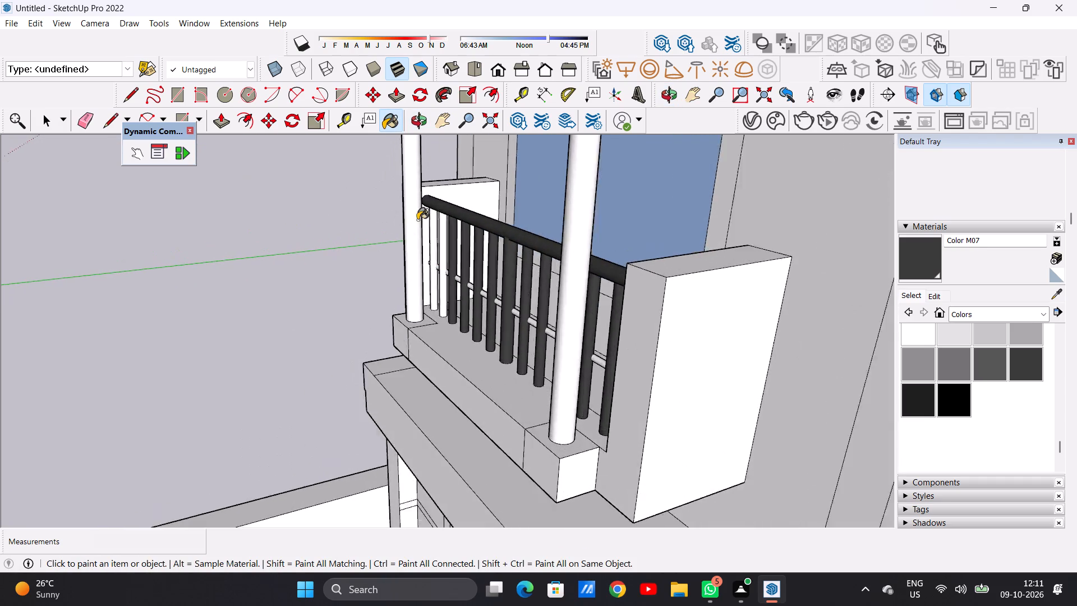
{"action": "scroll", "coordinate": [417, 220], "scroll_direction": "up", "scroll_amount": 14}
{"action": "left_click", "coordinate": [452, 213]}
{"action": "left_click", "coordinate": [413, 204]}
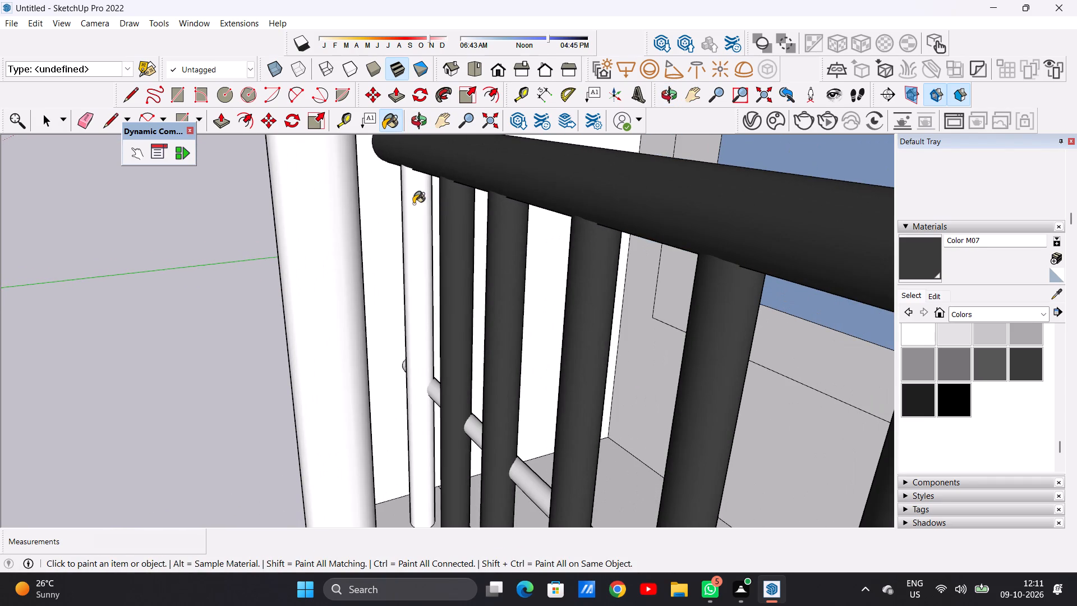
Paint the thin lower horizontal rail of the railing above the entrance with Color M07.
{"action": "scroll", "coordinate": [447, 254], "scroll_direction": "down", "scroll_amount": 20}
{"action": "scroll", "coordinate": [447, 254], "scroll_direction": "down", "scroll_amount": 7}
{"action": "middle_click_drag", "start_coordinate": [535, 273], "coordinate": [623, 279]}
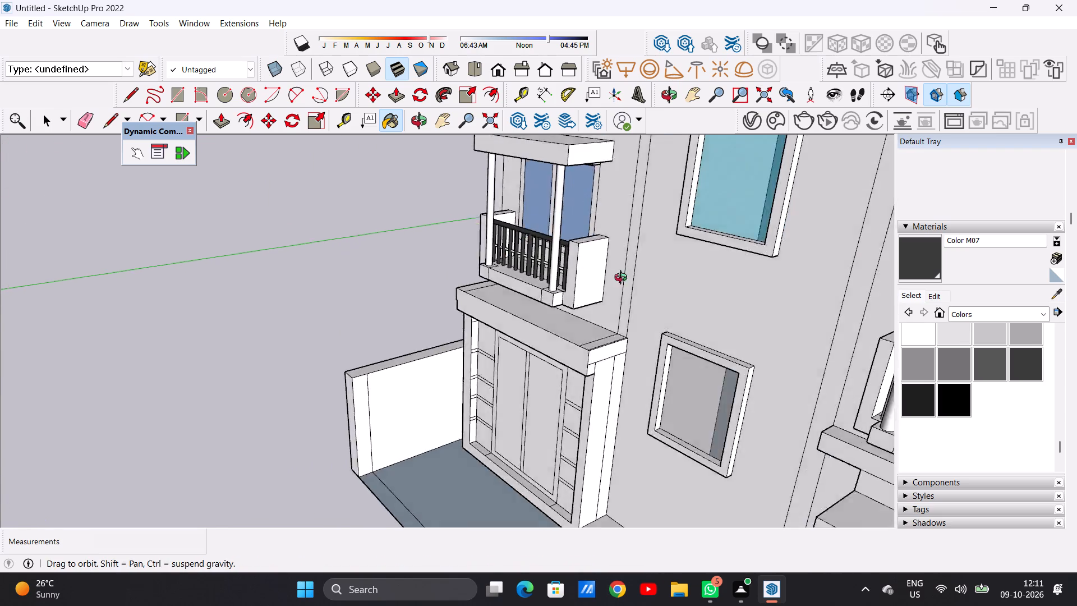
{"action": "middle_click_drag", "start_coordinate": [623, 279], "coordinate": [720, 268]}
{"action": "scroll", "coordinate": [528, 254], "scroll_direction": "up", "scroll_amount": 20}
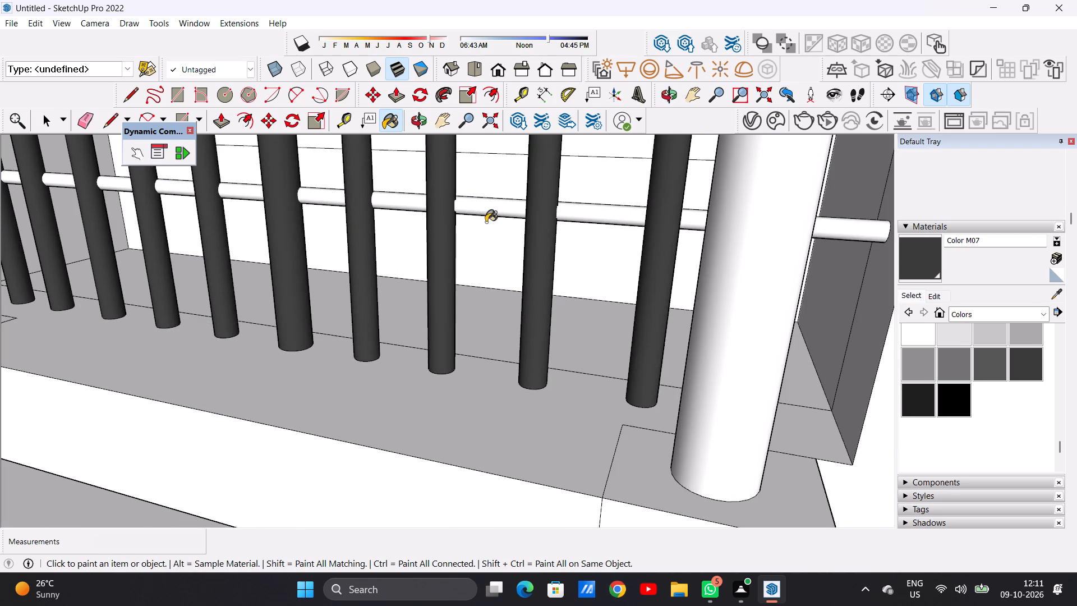
{"action": "left_click", "coordinate": [479, 211]}
Inspect the painted railing above the entrance and the other balconies across the whole facade.
{"action": "scroll", "coordinate": [503, 299], "scroll_direction": "down", "scroll_amount": 14}
{"action": "middle_click_drag", "start_coordinate": [443, 284], "coordinate": [505, 275]}
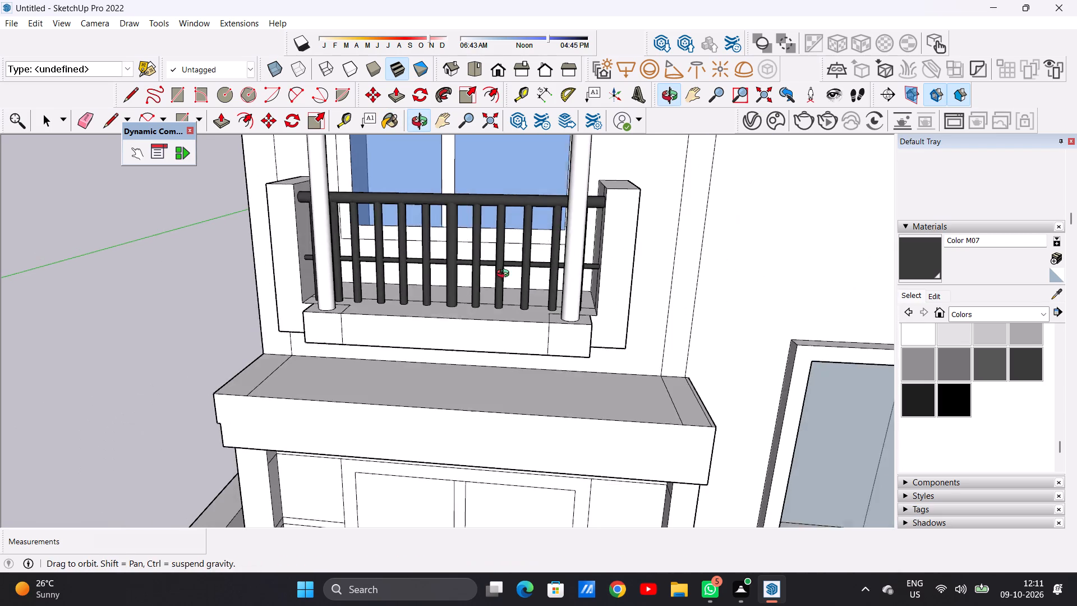
{"action": "middle_click_drag", "start_coordinate": [505, 275], "coordinate": [507, 274]}
{"action": "scroll", "coordinate": [455, 270], "scroll_direction": "down", "scroll_amount": 13}
{"action": "scroll", "coordinate": [537, 267], "scroll_direction": "up", "scroll_amount": 1}
{"action": "middle_click_drag", "start_coordinate": [533, 268], "coordinate": [465, 265]}
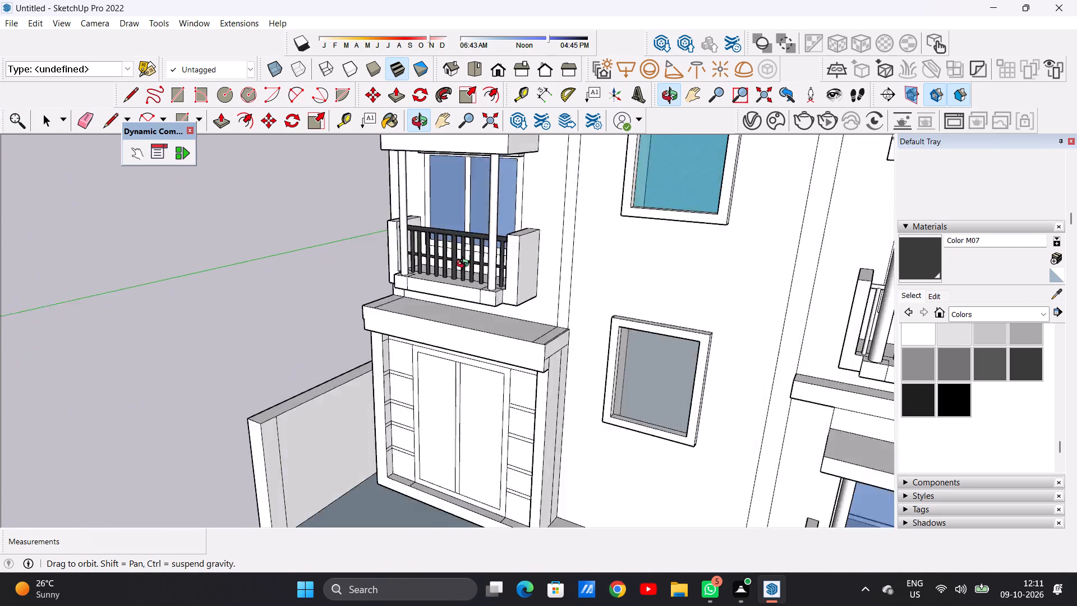
{"action": "middle_click_drag", "start_coordinate": [465, 265], "coordinate": [540, 253]}
{"action": "scroll", "coordinate": [446, 257], "scroll_direction": "down", "scroll_amount": 17}
{"action": "scroll", "coordinate": [461, 245], "scroll_direction": "up", "scroll_amount": 16}
{"action": "scroll", "coordinate": [459, 322], "scroll_direction": "down", "scroll_amount": 1}
{"action": "scroll", "coordinate": [458, 322], "scroll_direction": "up", "scroll_amount": 5}
{"action": "middle_click_drag", "start_coordinate": [351, 310], "coordinate": [610, 309]}
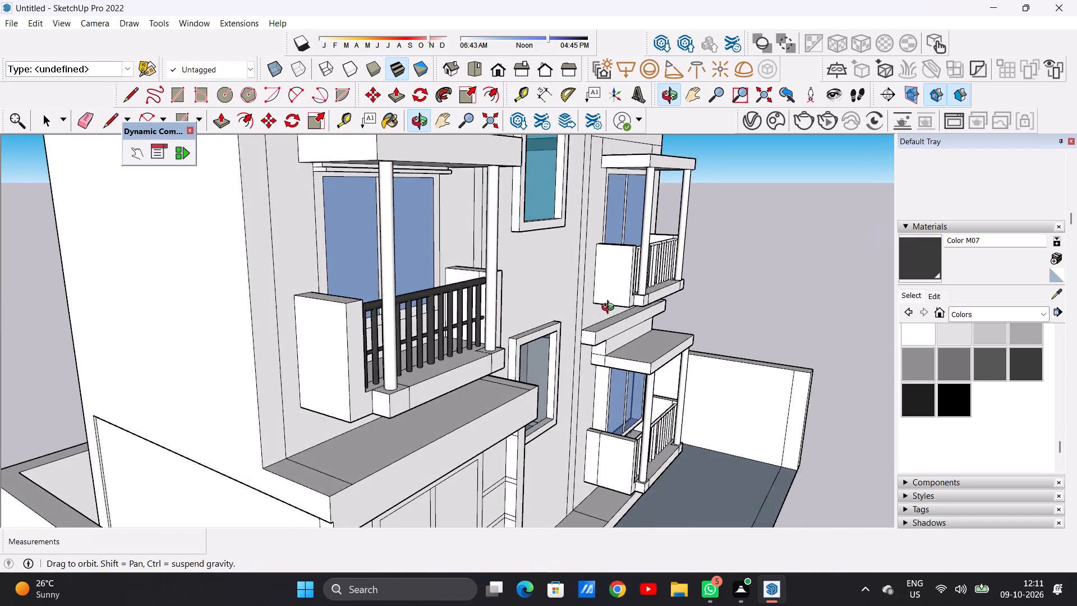
{"action": "middle_click_drag", "start_coordinate": [610, 309], "coordinate": [165, 329]}
{"action": "scroll", "coordinate": [317, 316], "scroll_direction": "up", "scroll_amount": 7}
{"action": "scroll", "coordinate": [357, 297], "scroll_direction": "down", "scroll_amount": 4}
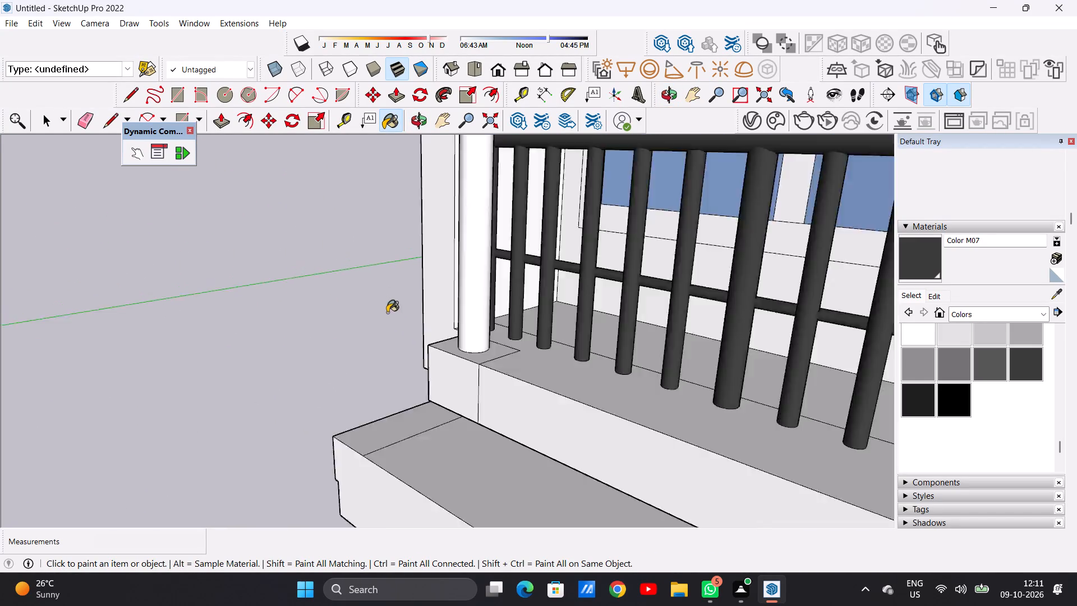
{"action": "scroll", "coordinate": [387, 313], "scroll_direction": "down", "scroll_amount": 5}
{"action": "scroll", "coordinate": [440, 282], "scroll_direction": "up", "scroll_amount": 20}
{"action": "scroll", "coordinate": [440, 282], "scroll_direction": "up", "scroll_amount": 1}
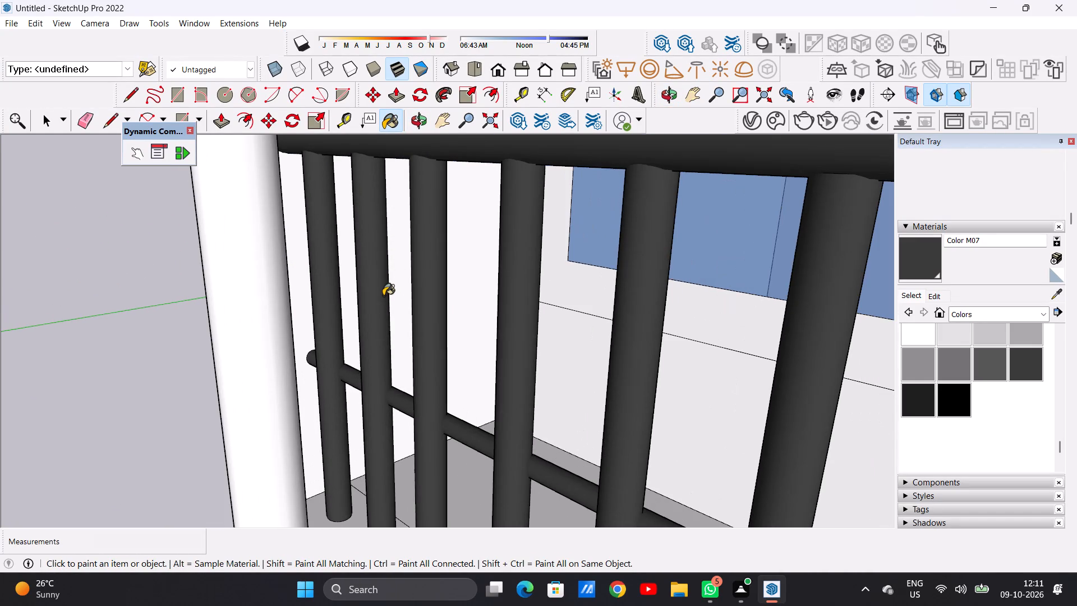
{"action": "key", "text": "space"}
{"action": "scroll", "coordinate": [419, 389], "scroll_direction": "down", "scroll_amount": 3}
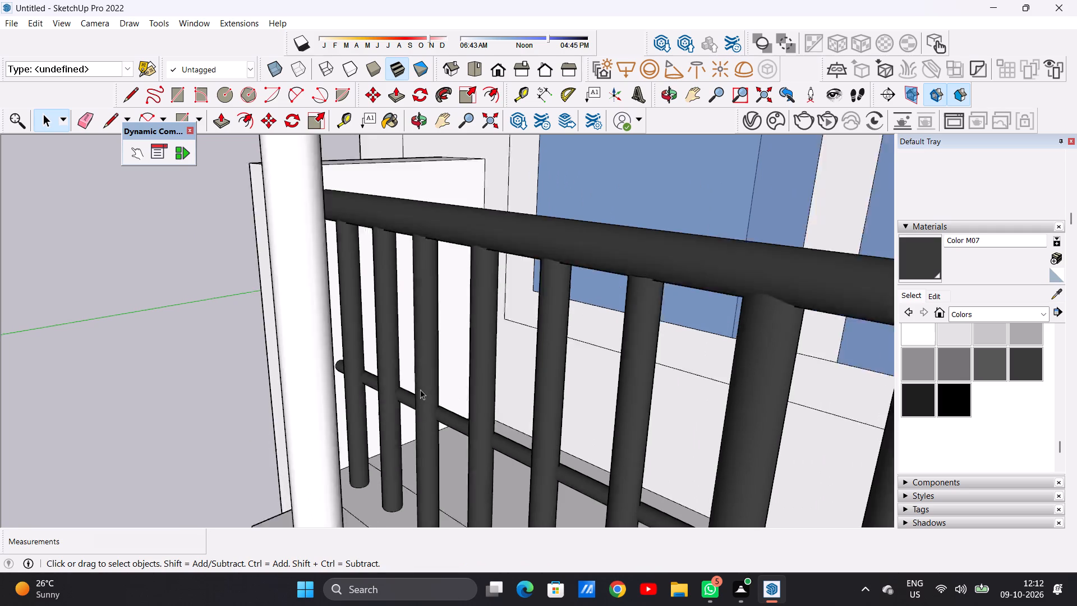
{"action": "scroll", "coordinate": [420, 389], "scroll_direction": "down", "scroll_amount": 20}
{"action": "scroll", "coordinate": [420, 389], "scroll_direction": "down", "scroll_amount": 10}
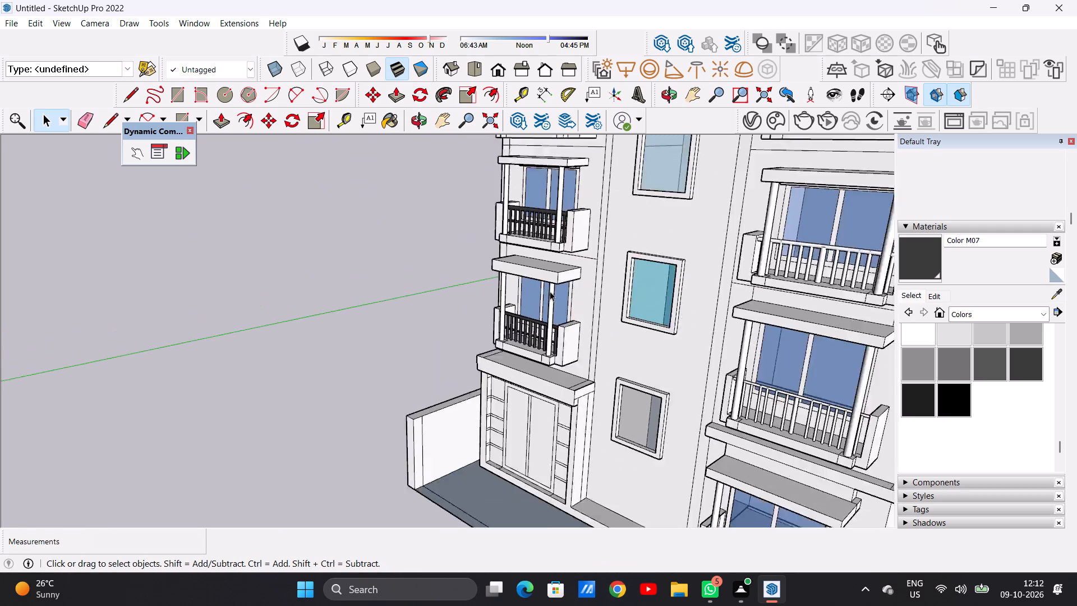
{"action": "scroll", "coordinate": [550, 291], "scroll_direction": "down", "scroll_amount": 4}
{"action": "middle_click_drag", "start_coordinate": [557, 330], "coordinate": [636, 329]}
{"action": "scroll", "coordinate": [523, 336], "scroll_direction": "down", "scroll_amount": 7}
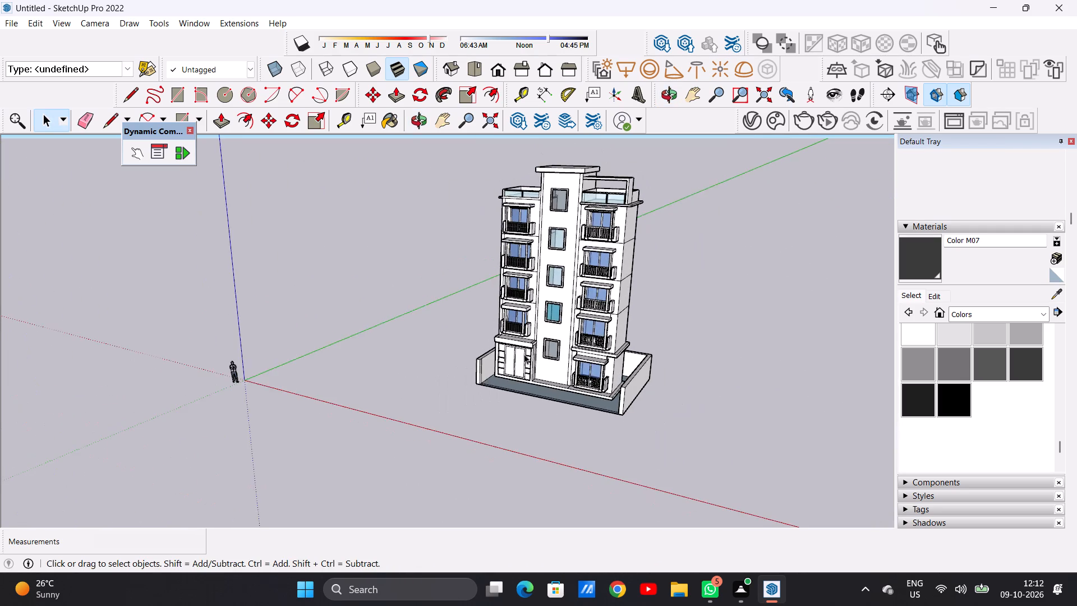
{"action": "scroll", "coordinate": [524, 354], "scroll_direction": "down", "scroll_amount": 1}
{"action": "scroll", "coordinate": [533, 261], "scroll_direction": "up", "scroll_amount": 6}
{"action": "scroll", "coordinate": [556, 316], "scroll_direction": "up", "scroll_amount": 4}
{"action": "middle_click_drag", "start_coordinate": [552, 297], "coordinate": [564, 290]}
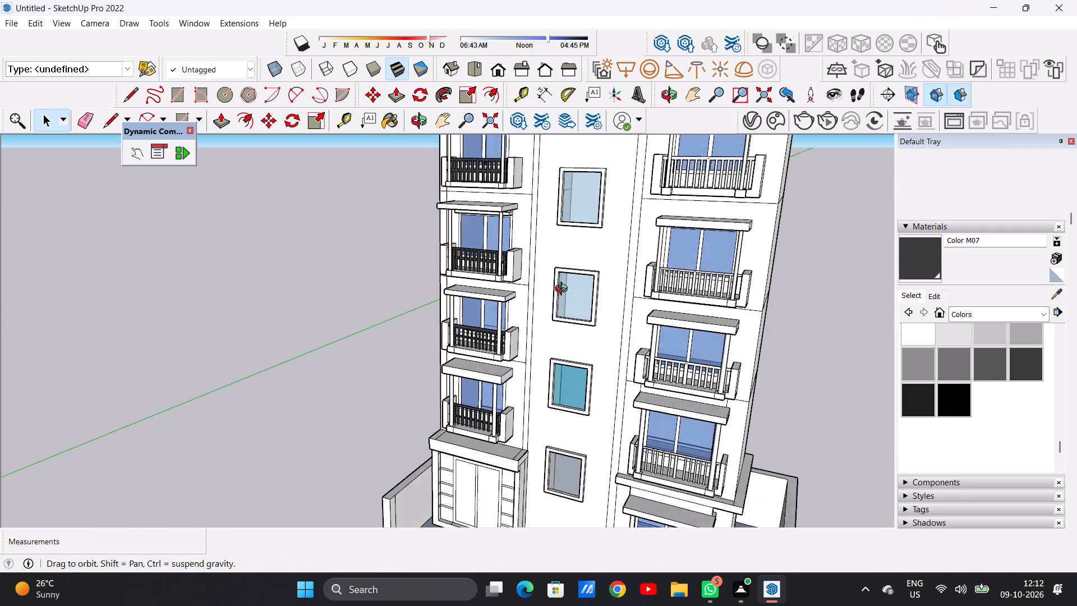
{"action": "middle_click_drag", "start_coordinate": [564, 290], "coordinate": [586, 285]}
{"action": "scroll", "coordinate": [438, 342], "scroll_direction": "down", "scroll_amount": 6}
{"action": "middle_click_drag", "start_coordinate": [527, 270], "coordinate": [599, 249]}
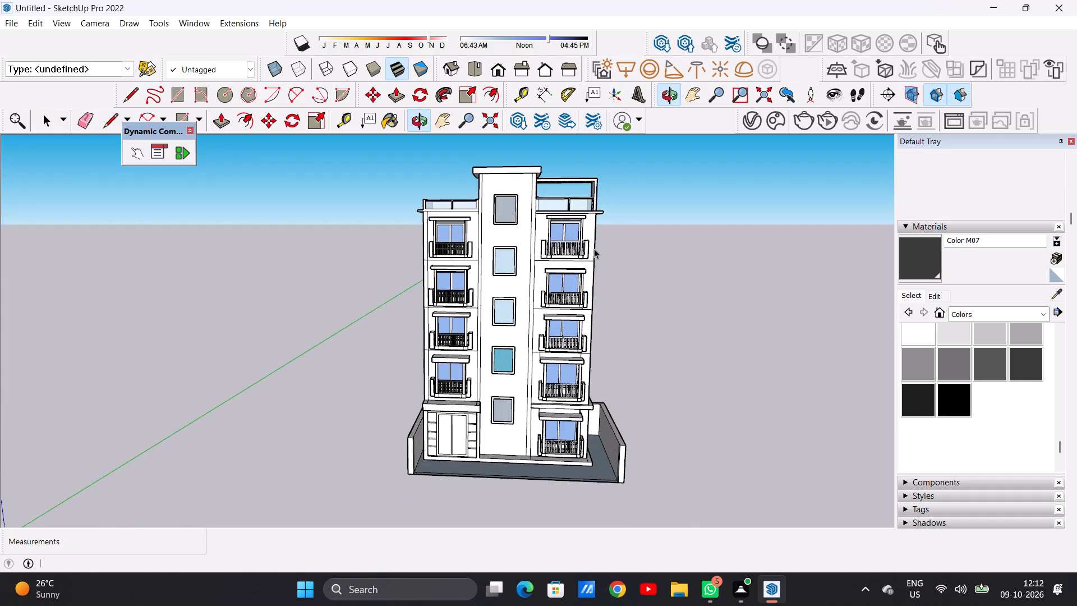
Paint the top handrail of the top-floor balcony in the bay away from the entrance with Formica Laminate Dark from Synthetic Surfaces.
{"action": "scroll", "coordinate": [567, 251], "scroll_direction": "up", "scroll_amount": 20}
{"action": "scroll", "coordinate": [567, 251], "scroll_direction": "up", "scroll_amount": 5}
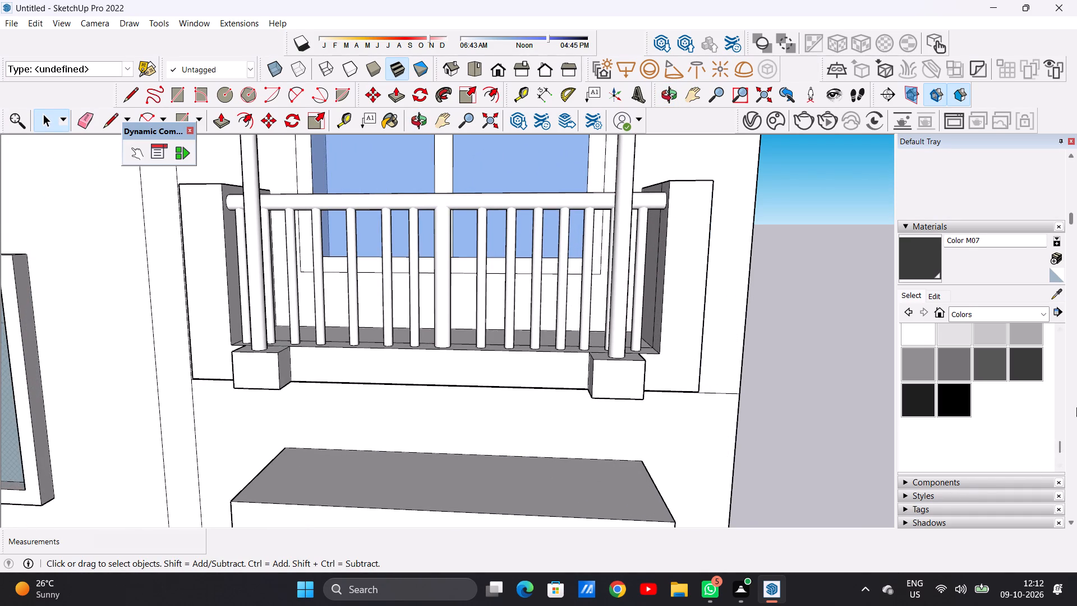
{"action": "left_click", "coordinate": [1042, 315]}
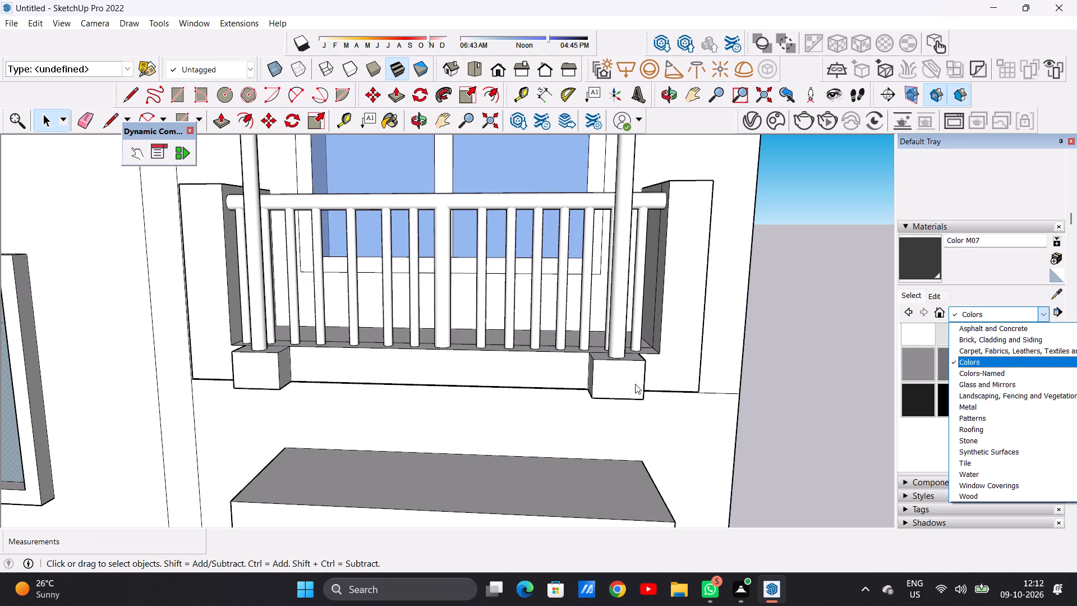
{"action": "scroll", "coordinate": [555, 295], "scroll_direction": "down", "scroll_amount": 20}
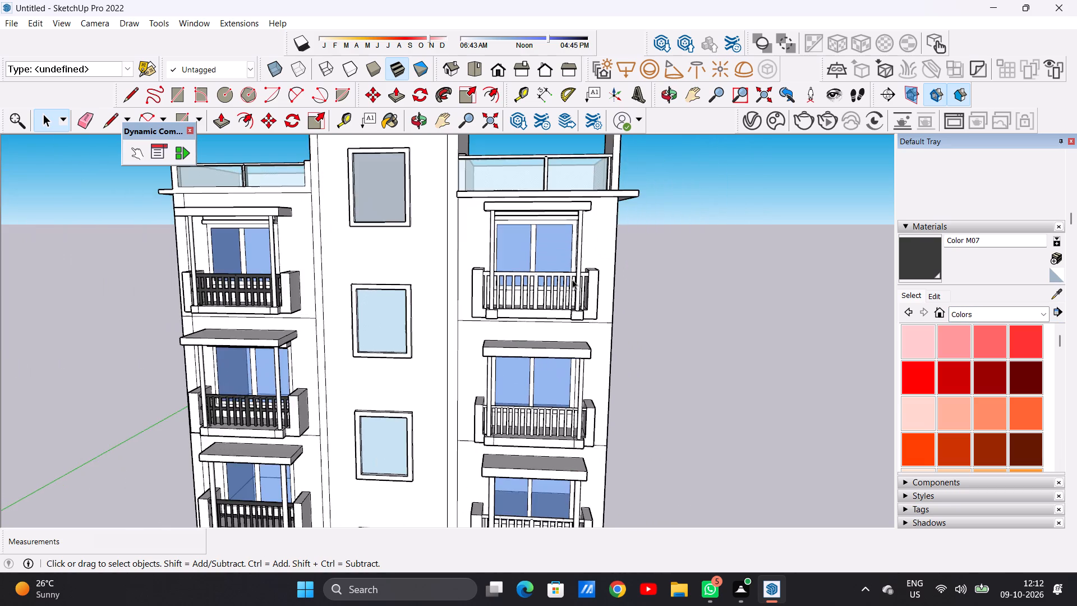
{"action": "scroll", "coordinate": [576, 284], "scroll_direction": "down", "scroll_amount": 4}
{"action": "middle_click_drag", "start_coordinate": [589, 288], "coordinate": [509, 300]}
{"action": "scroll", "coordinate": [574, 284], "scroll_direction": "up", "scroll_amount": 16}
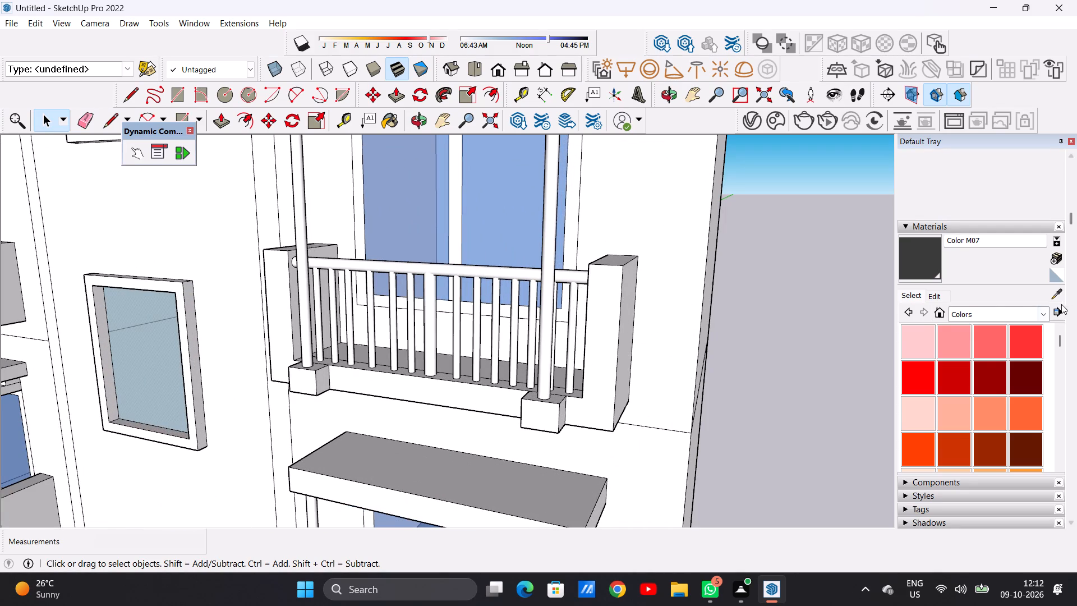
{"action": "left_click", "coordinate": [1039, 314]}
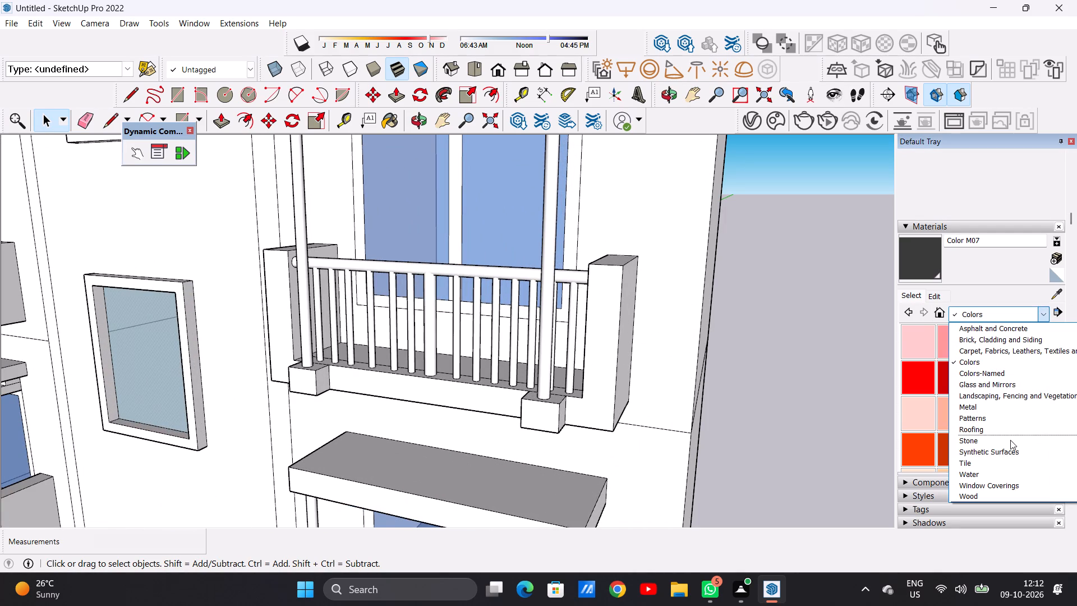
{"action": "left_click", "coordinate": [1006, 452]}
{"action": "left_click", "coordinate": [1019, 343]}
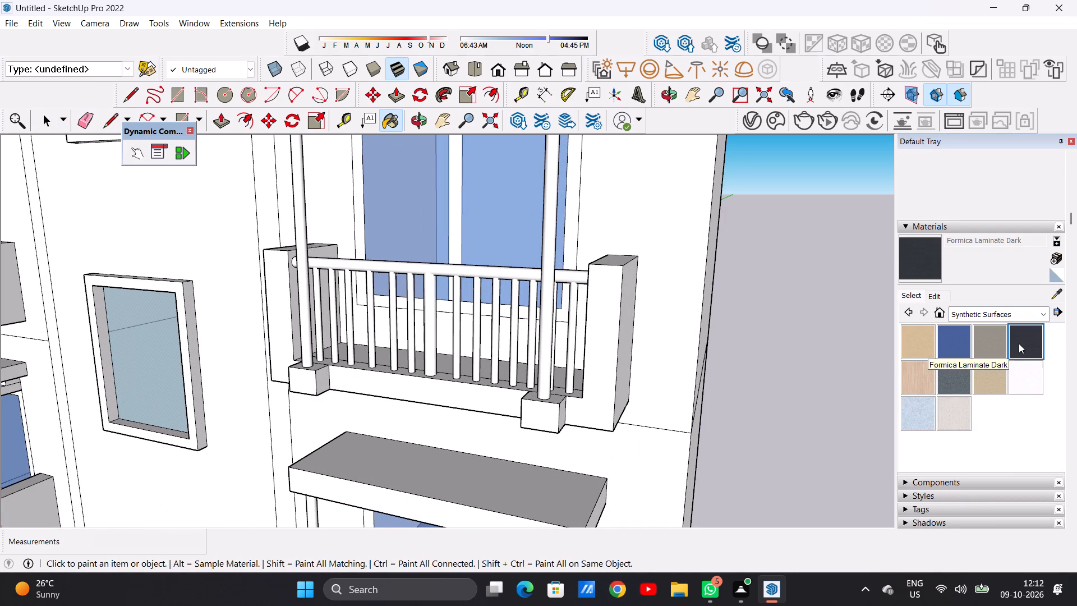
{"action": "scroll", "coordinate": [465, 295], "scroll_direction": "up", "scroll_amount": 7}
{"action": "scroll", "coordinate": [502, 292], "scroll_direction": "down", "scroll_amount": 7}
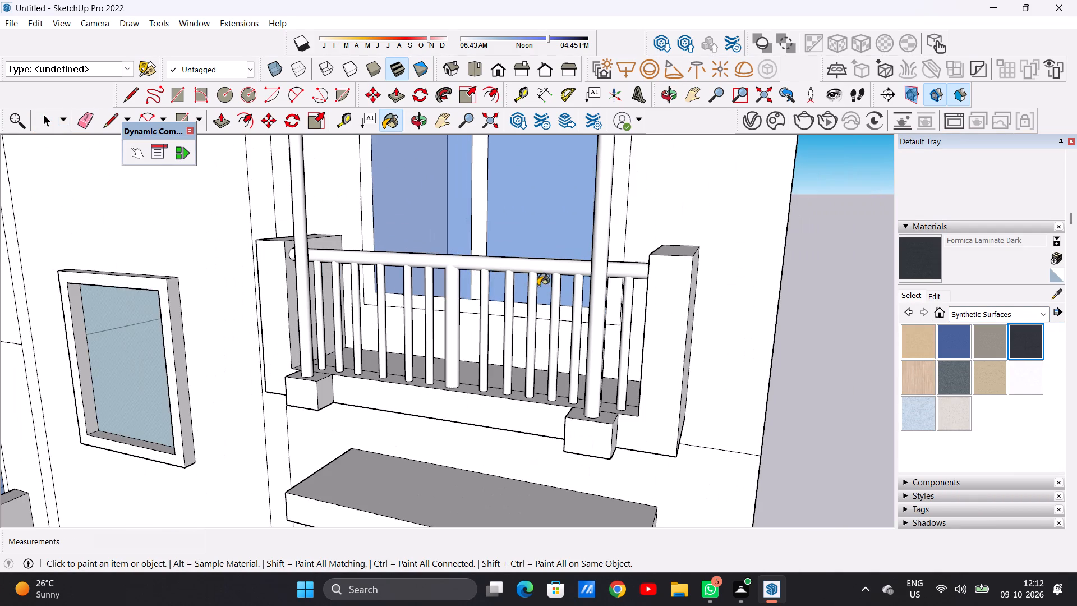
{"action": "scroll", "coordinate": [643, 273], "scroll_direction": "up", "scroll_amount": 12}
{"action": "left_click", "coordinate": [619, 268]}
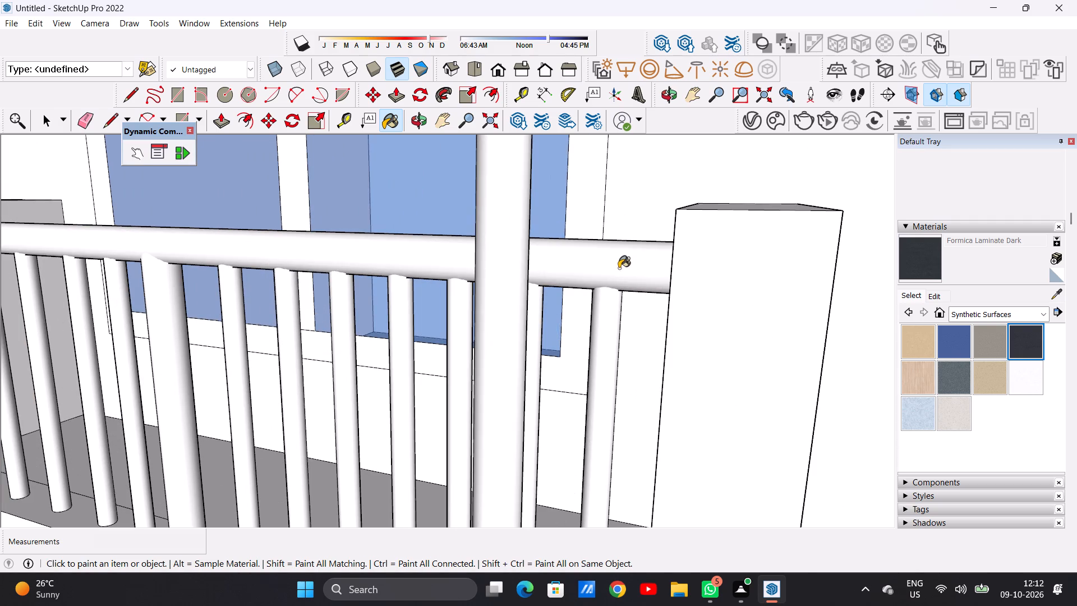
Paint the outermost baluster at each end of this top-floor railing with Formica Laminate Dark.
{"action": "scroll", "coordinate": [627, 296], "scroll_direction": "down", "scroll_amount": 11}
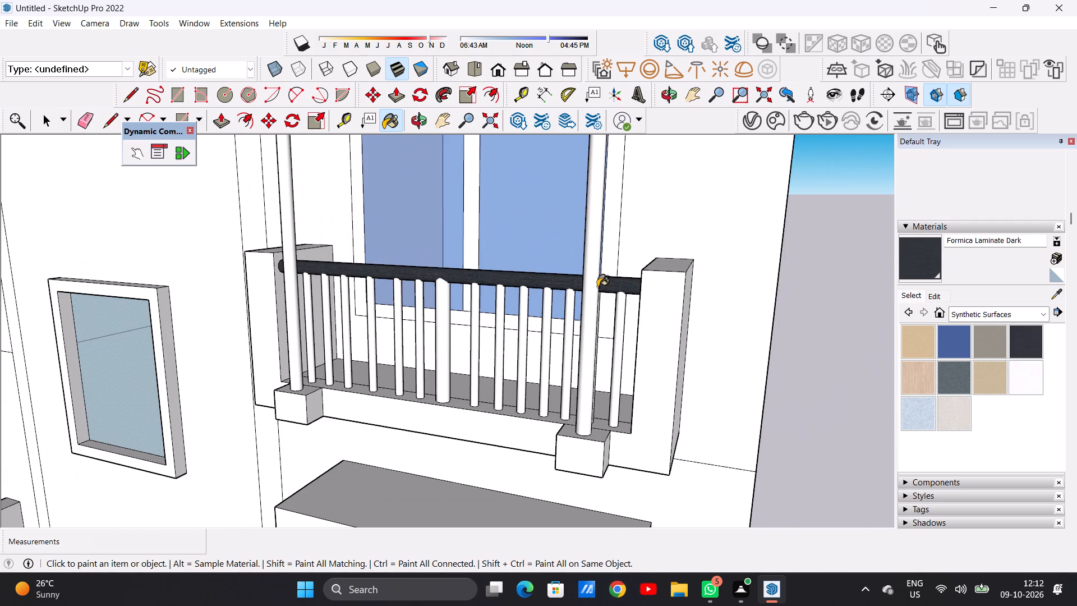
{"action": "scroll", "coordinate": [615, 273], "scroll_direction": "down", "scroll_amount": 3}
{"action": "scroll", "coordinate": [610, 320], "scroll_direction": "up", "scroll_amount": 6}
{"action": "scroll", "coordinate": [630, 285], "scroll_direction": "down", "scroll_amount": 2}
{"action": "scroll", "coordinate": [629, 283], "scroll_direction": "up", "scroll_amount": 1}
{"action": "scroll", "coordinate": [629, 283], "scroll_direction": "down", "scroll_amount": 1}
{"action": "scroll", "coordinate": [628, 283], "scroll_direction": "up", "scroll_amount": 10}
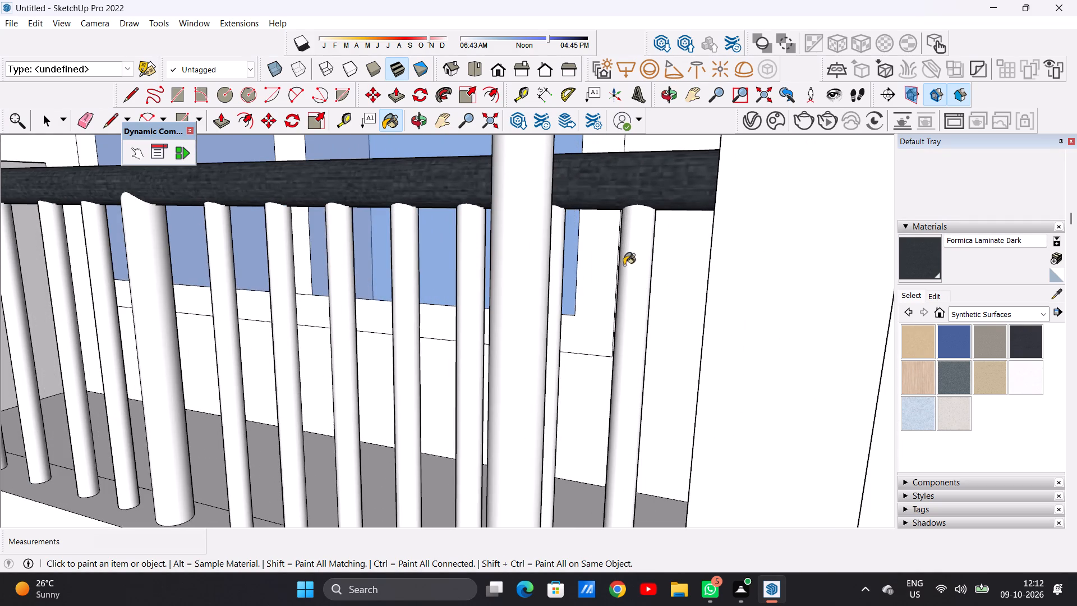
{"action": "left_click", "coordinate": [634, 225]}
{"action": "scroll", "coordinate": [614, 255], "scroll_direction": "down", "scroll_amount": 10}
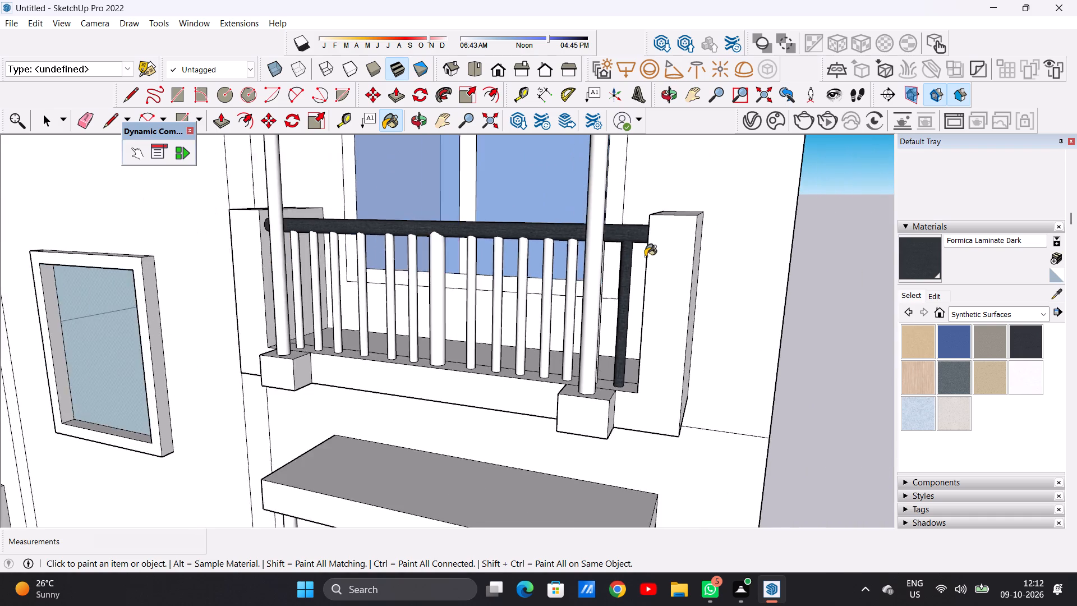
{"action": "scroll", "coordinate": [645, 256], "scroll_direction": "down", "scroll_amount": 15}
{"action": "scroll", "coordinate": [561, 247], "scroll_direction": "up", "scroll_amount": 9}
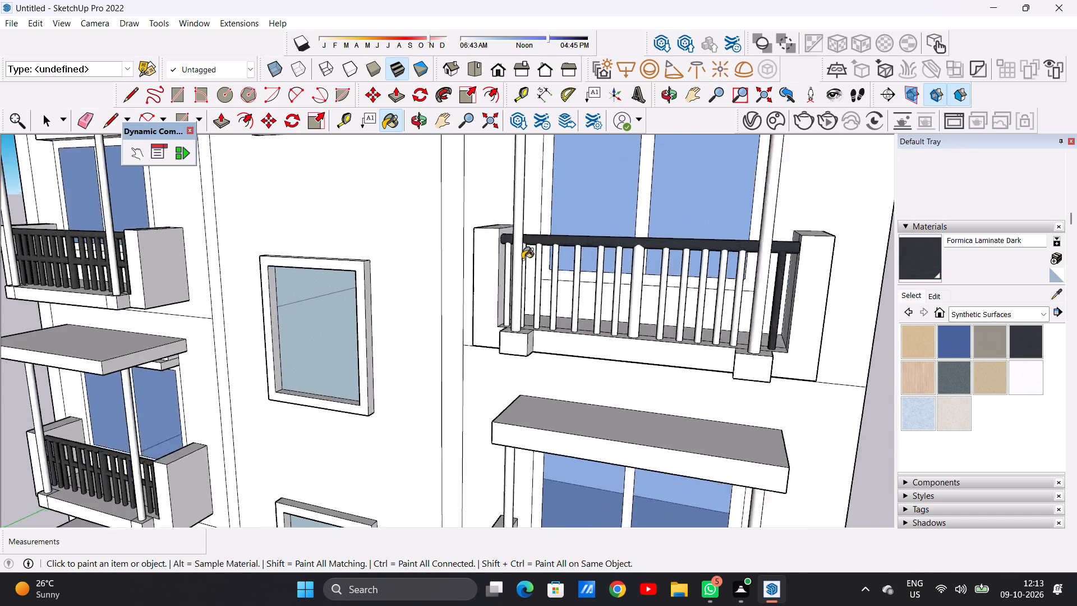
{"action": "scroll", "coordinate": [522, 259], "scroll_direction": "up", "scroll_amount": 15}
{"action": "scroll", "coordinate": [487, 255], "scroll_direction": "down", "scroll_amount": 1}
{"action": "scroll", "coordinate": [487, 255], "scroll_direction": "up", "scroll_amount": 5}
{"action": "left_click", "coordinate": [489, 229]}
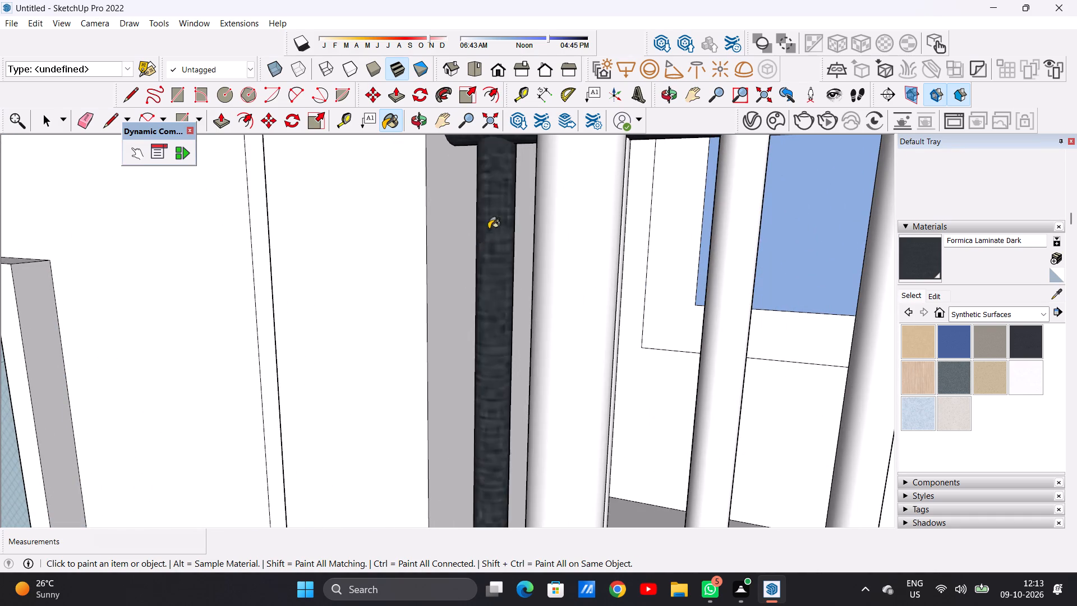
Paint the second and third balusters from the railing end nearest the stair windows with Formica Laminate Dark.
{"action": "scroll", "coordinate": [449, 254], "scroll_direction": "down", "scroll_amount": 12}
{"action": "middle_click_drag", "start_coordinate": [600, 255], "coordinate": [416, 278]}
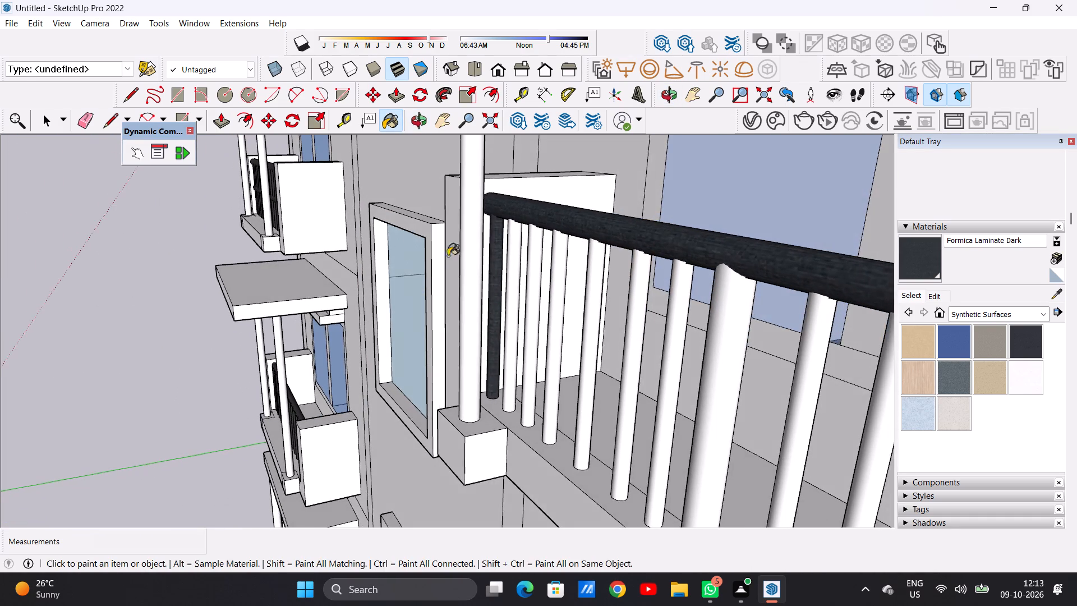
{"action": "scroll", "coordinate": [497, 215], "scroll_direction": "up", "scroll_amount": 16}
{"action": "left_click", "coordinate": [509, 224]}
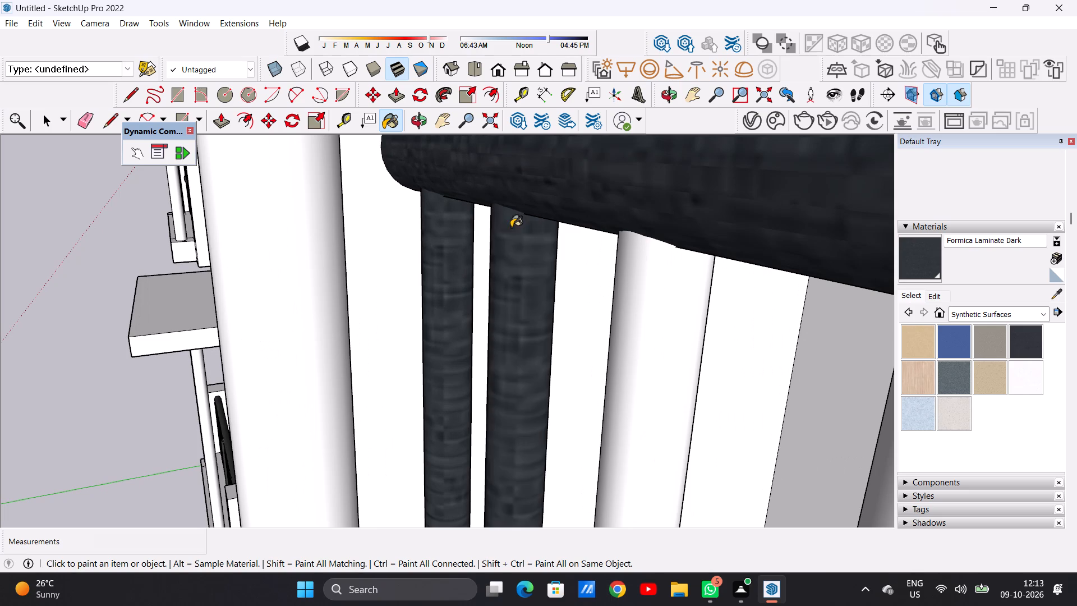
{"action": "left_click", "coordinate": [645, 251]}
Paint the thicker central post of the top-floor railing with Formica Laminate Dark.
{"action": "scroll", "coordinate": [578, 287], "scroll_direction": "down", "scroll_amount": 14}
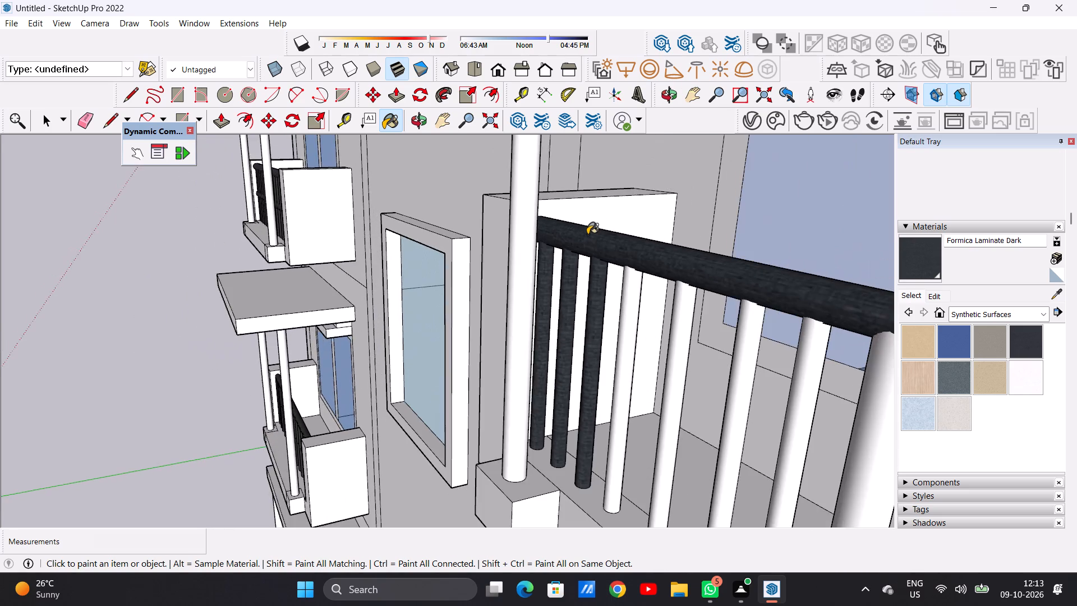
{"action": "scroll", "coordinate": [587, 235], "scroll_direction": "down", "scroll_amount": 20}
{"action": "middle_click_drag", "start_coordinate": [569, 281], "coordinate": [765, 279]}
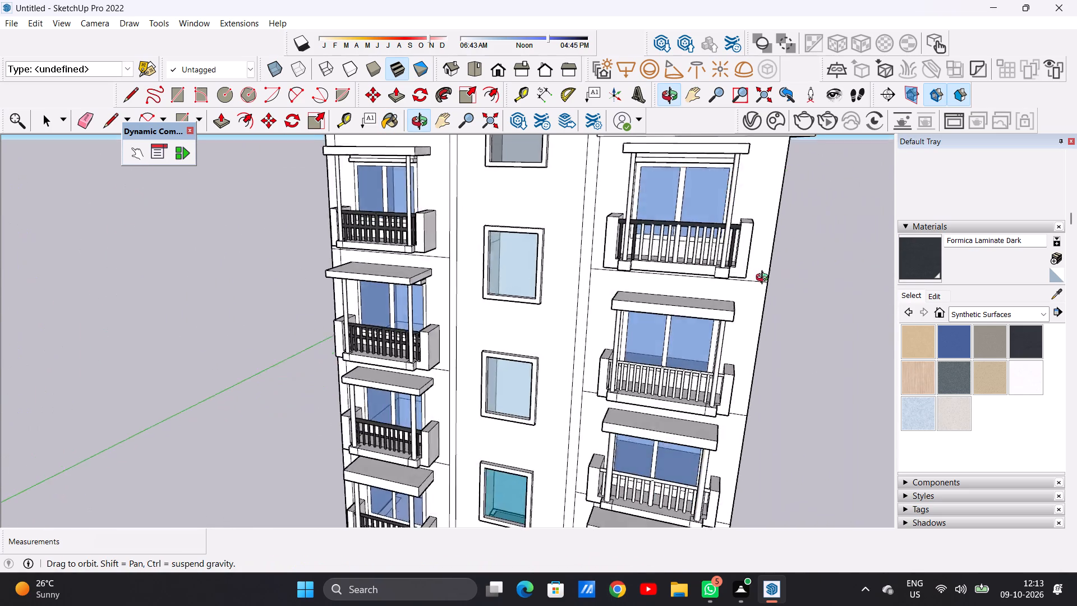
{"action": "middle_click_drag", "start_coordinate": [765, 279], "coordinate": [620, 260]}
{"action": "scroll", "coordinate": [638, 238], "scroll_direction": "up", "scroll_amount": 10}
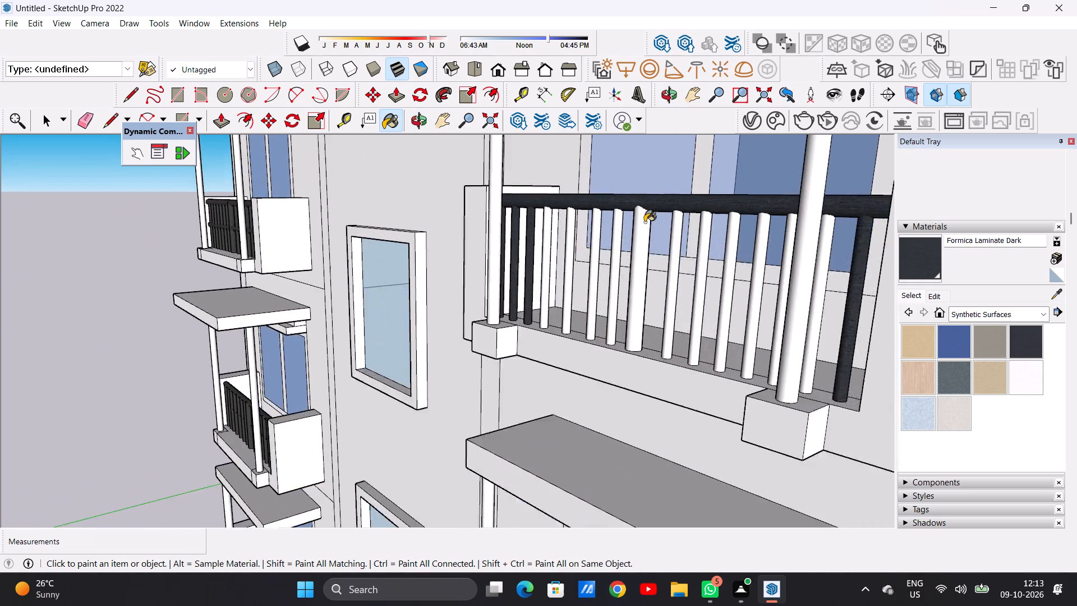
{"action": "scroll", "coordinate": [645, 222], "scroll_direction": "up", "scroll_amount": 8}
{"action": "left_click", "coordinate": [639, 213]}
Paint the baluster next to the central post, on the stair-window side, with Formica Laminate Dark.
{"action": "scroll", "coordinate": [578, 218], "scroll_direction": "up", "scroll_amount": 4}
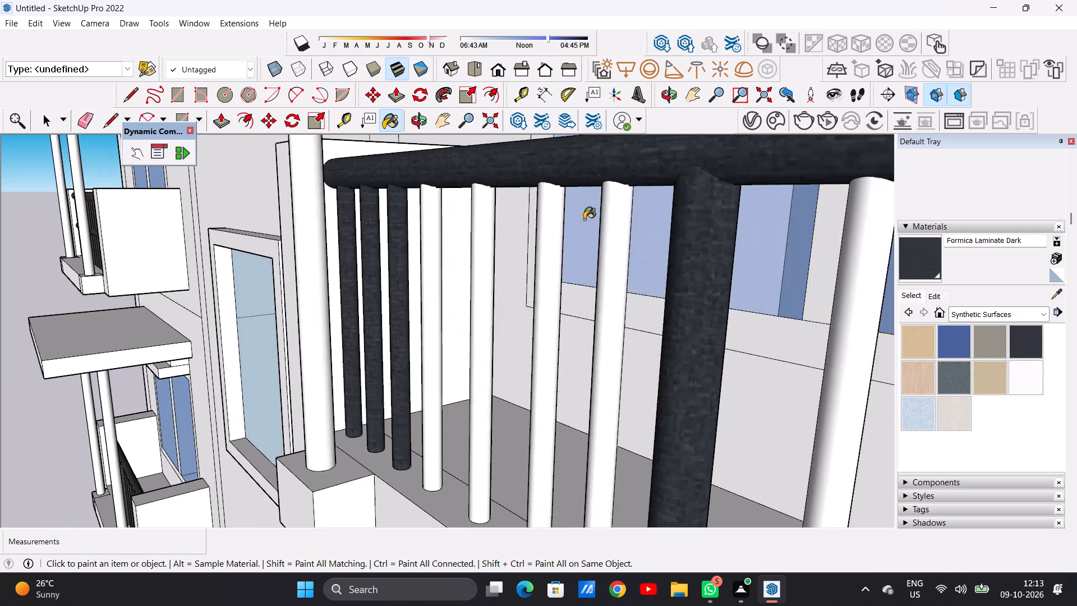
{"action": "scroll", "coordinate": [607, 214], "scroll_direction": "up", "scroll_amount": 4}
{"action": "left_click", "coordinate": [607, 214]}
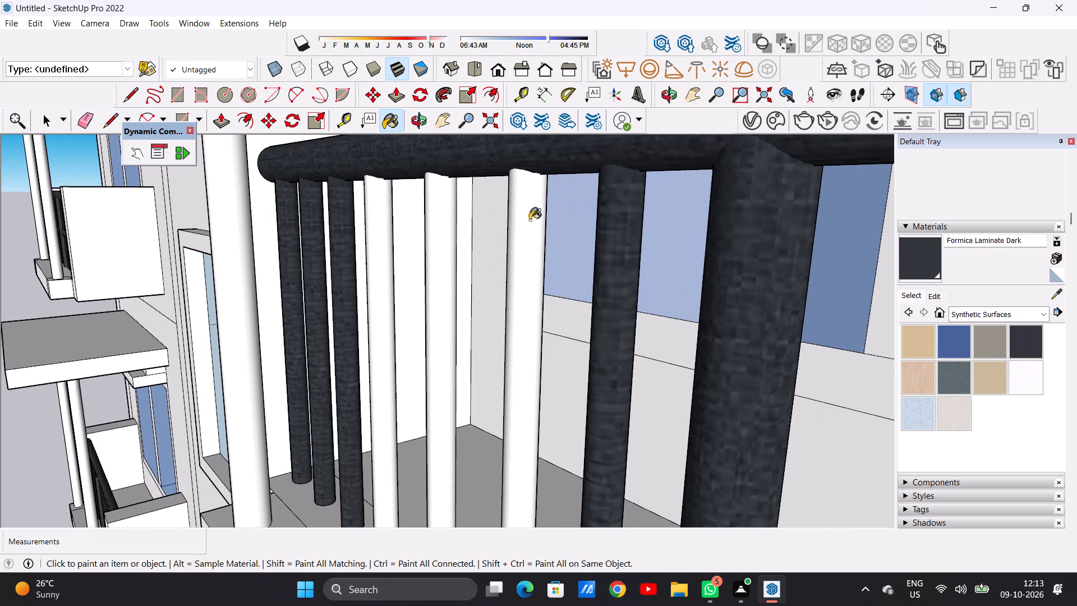
Paint the three remaining white balusters on the stair-window side of the top-floor railing with Formica Laminate Dark.
{"action": "left_click", "coordinate": [522, 220]}
{"action": "scroll", "coordinate": [605, 235], "scroll_direction": "down", "scroll_amount": 15}
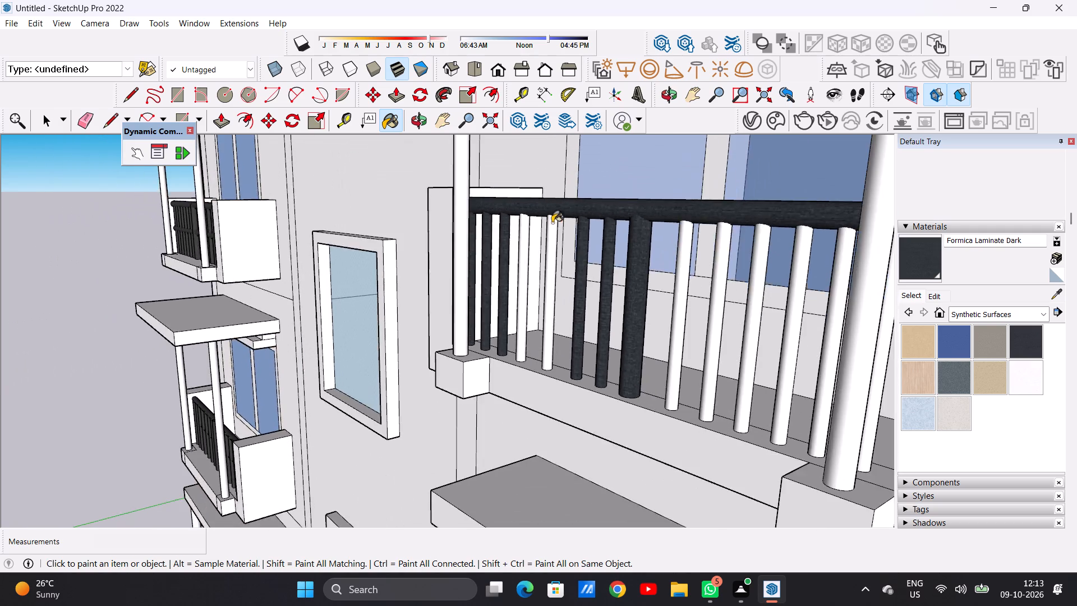
{"action": "scroll", "coordinate": [540, 219], "scroll_direction": "up", "scroll_amount": 13}
{"action": "left_click", "coordinate": [503, 222]}
{"action": "left_click", "coordinate": [654, 225]}
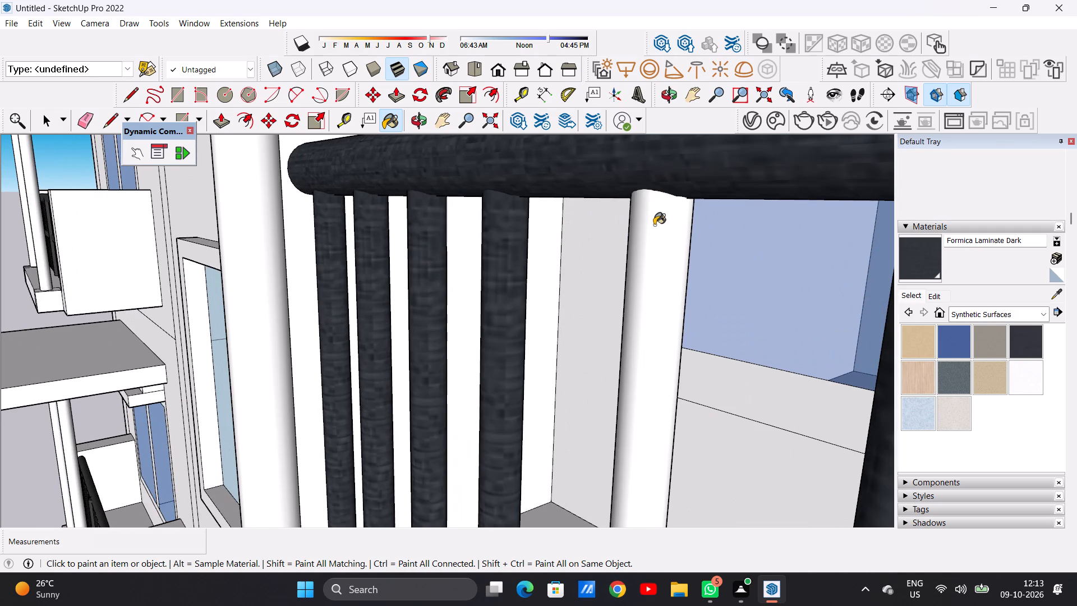
Paint the second baluster from the top-floor railing's outer end, by the building corner, with Formica Laminate Dark.
{"action": "scroll", "coordinate": [605, 233], "scroll_direction": "down", "scroll_amount": 20}
{"action": "scroll", "coordinate": [605, 233], "scroll_direction": "down", "scroll_amount": 4}
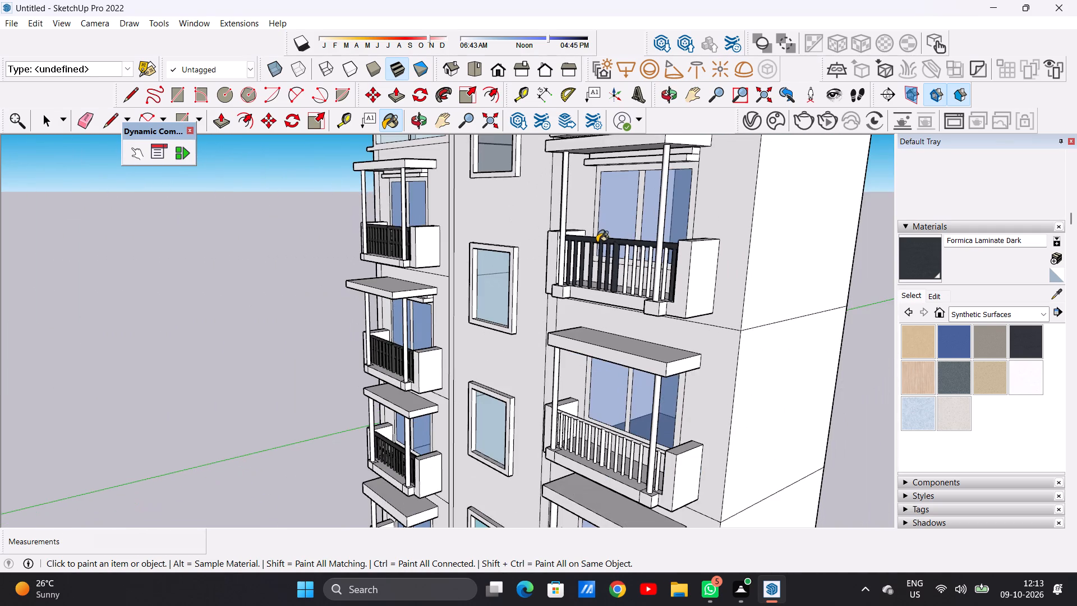
{"action": "scroll", "coordinate": [629, 243], "scroll_direction": "up", "scroll_amount": 9}
{"action": "scroll", "coordinate": [627, 243], "scroll_direction": "down", "scroll_amount": 10}
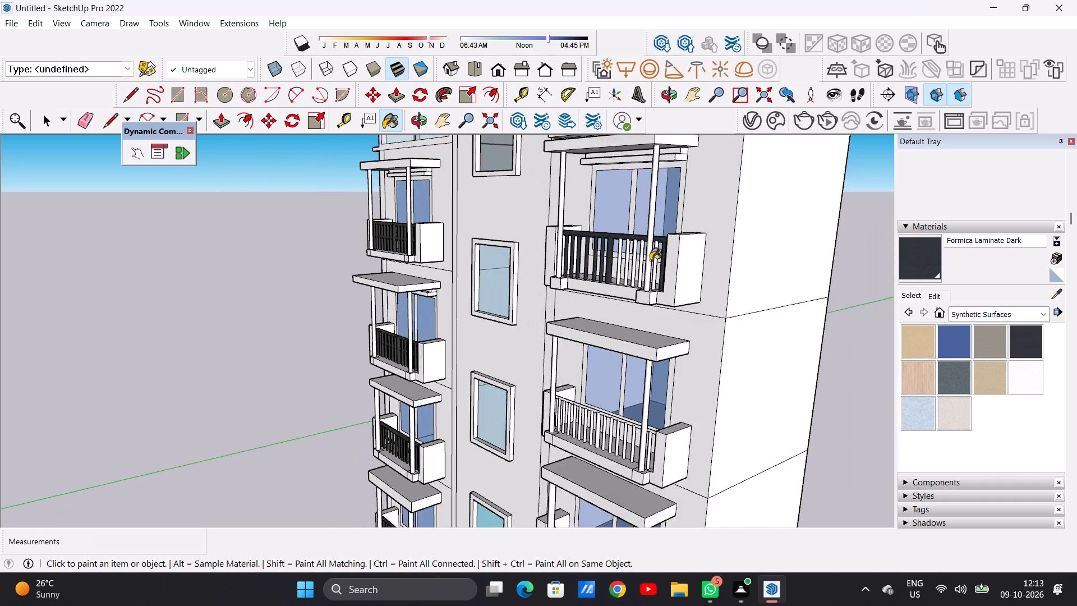
{"action": "middle_click_drag", "start_coordinate": [644, 261], "coordinate": [610, 269]}
{"action": "scroll", "coordinate": [623, 260], "scroll_direction": "up", "scroll_amount": 7}
{"action": "scroll", "coordinate": [625, 261], "scroll_direction": "down", "scroll_amount": 1}
{"action": "scroll", "coordinate": [625, 261], "scroll_direction": "up", "scroll_amount": 11}
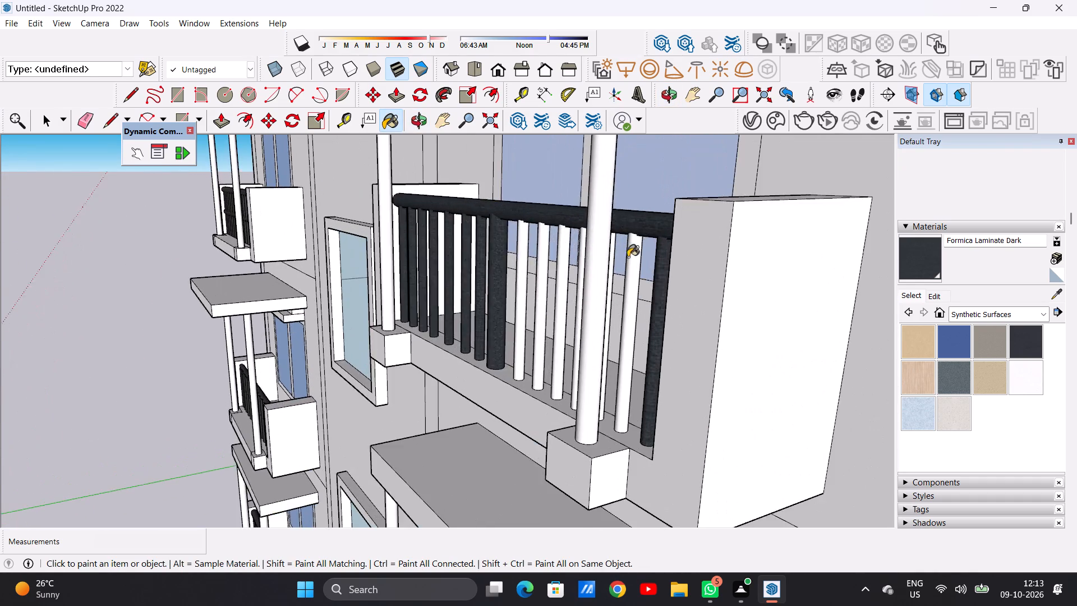
{"action": "scroll", "coordinate": [628, 257], "scroll_direction": "up", "scroll_amount": 6}
{"action": "left_click", "coordinate": [629, 249]}
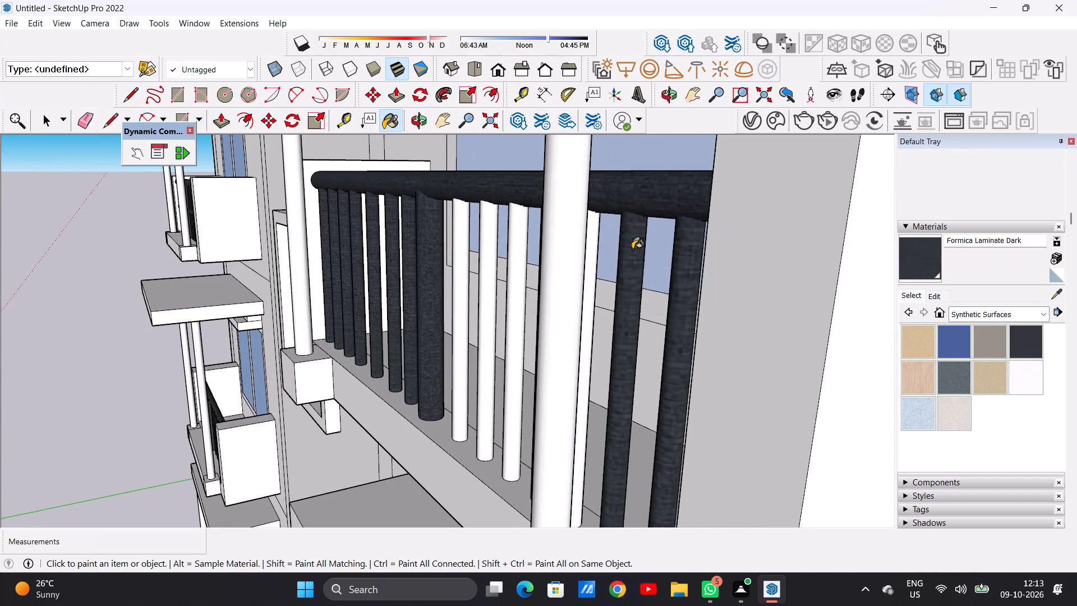
Paint the third and fourth balusters from the top-floor railing's outer end with Formica Laminate Dark.
{"action": "scroll", "coordinate": [667, 287], "scroll_direction": "down", "scroll_amount": 8}
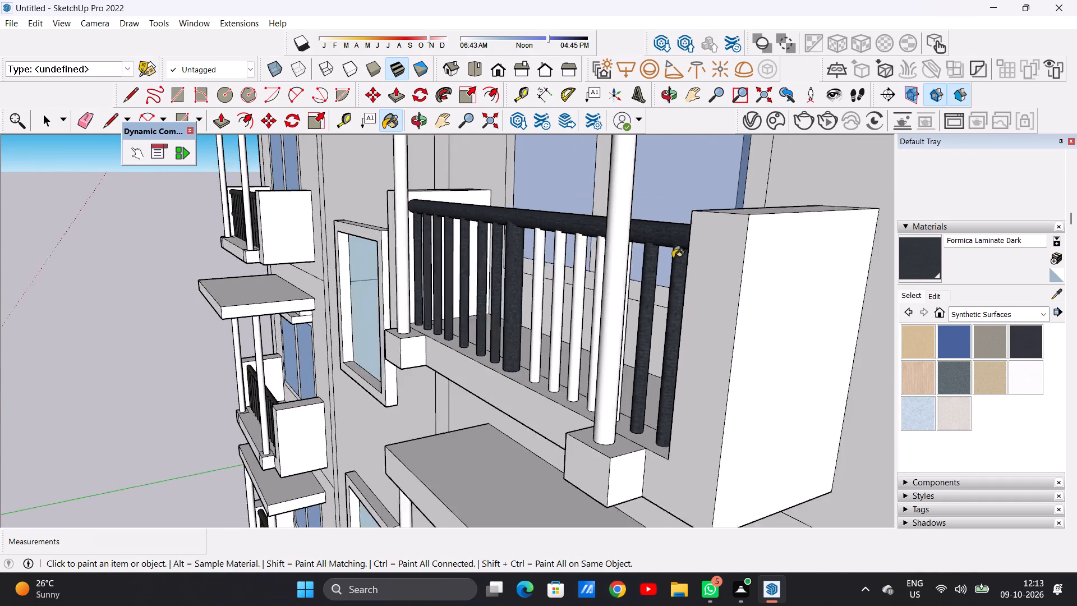
{"action": "scroll", "coordinate": [673, 258], "scroll_direction": "down", "scroll_amount": 6}
{"action": "middle_click_drag", "start_coordinate": [558, 290], "coordinate": [848, 284]}
{"action": "scroll", "coordinate": [544, 294], "scroll_direction": "up", "scroll_amount": 6}
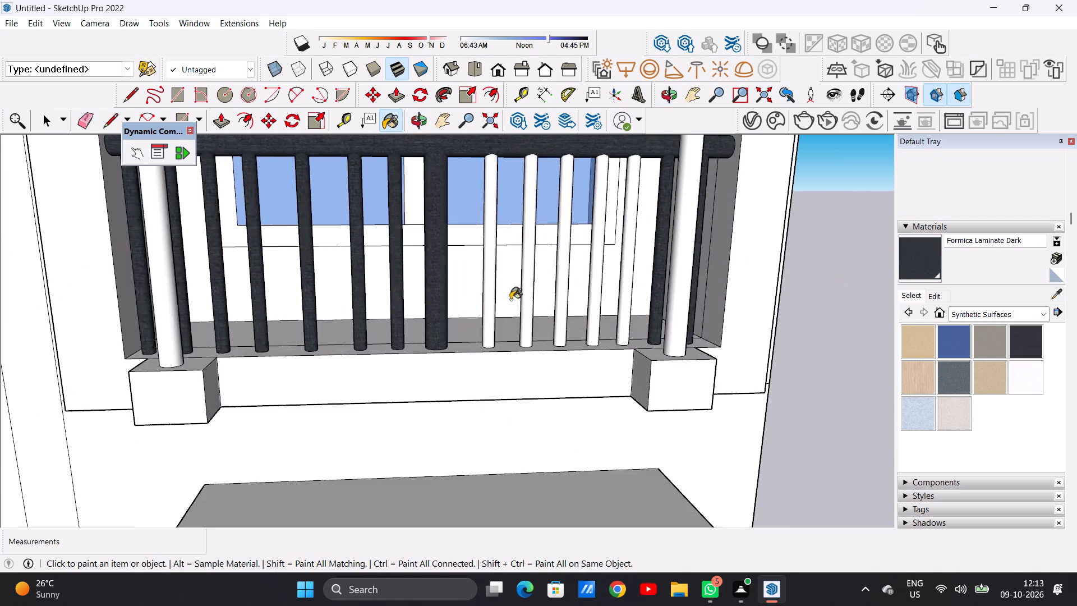
{"action": "scroll", "coordinate": [510, 300], "scroll_direction": "up", "scroll_amount": 2}
{"action": "middle_click_drag", "start_coordinate": [507, 301], "coordinate": [636, 302]}
{"action": "scroll", "coordinate": [586, 337], "scroll_direction": "down", "scroll_amount": 8}
{"action": "scroll", "coordinate": [571, 263], "scroll_direction": "up", "scroll_amount": 7}
{"action": "scroll", "coordinate": [591, 240], "scroll_direction": "down", "scroll_amount": 1}
{"action": "scroll", "coordinate": [591, 240], "scroll_direction": "up", "scroll_amount": 1}
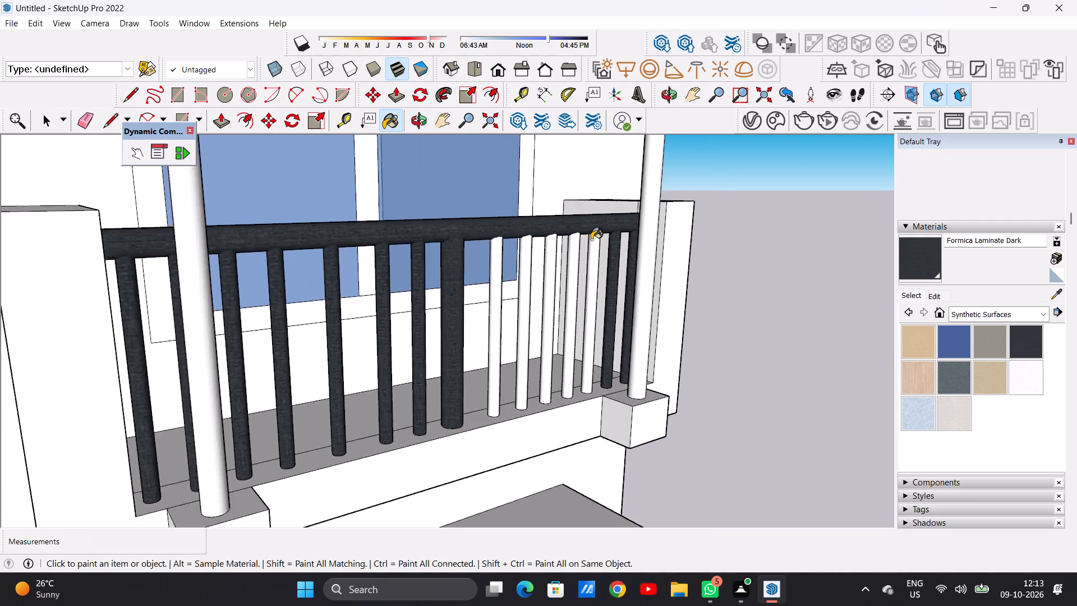
{"action": "scroll", "coordinate": [591, 240], "scroll_direction": "up", "scroll_amount": 10}
{"action": "left_click", "coordinate": [600, 226]}
{"action": "left_click", "coordinate": [541, 238]}
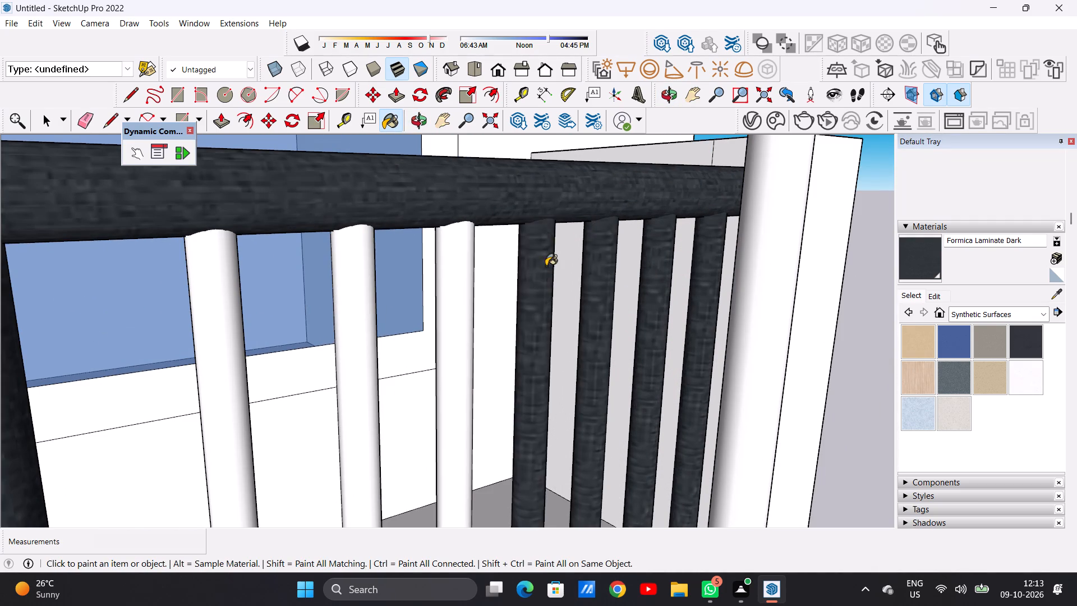
Paint the last three white balusters between the top-floor railing's outer end and its central post with Formica Laminate Dark.
{"action": "scroll", "coordinate": [547, 281], "scroll_direction": "down", "scroll_amount": 13}
{"action": "scroll", "coordinate": [537, 269], "scroll_direction": "up", "scroll_amount": 17}
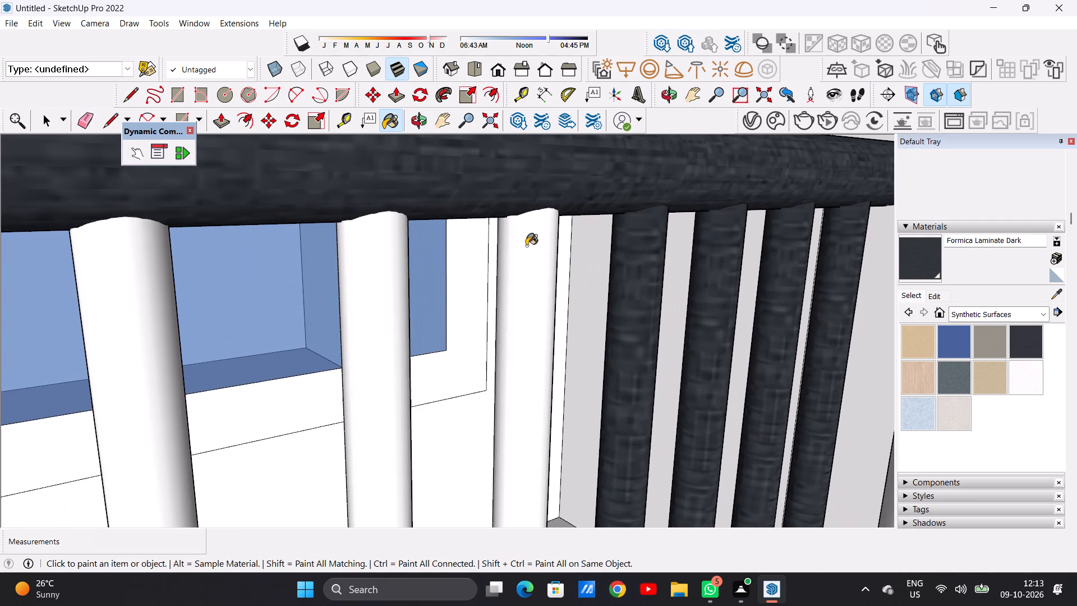
{"action": "left_click", "coordinate": [526, 246]}
{"action": "left_click", "coordinate": [392, 265]}
{"action": "scroll", "coordinate": [570, 248], "scroll_direction": "down", "scroll_amount": 10}
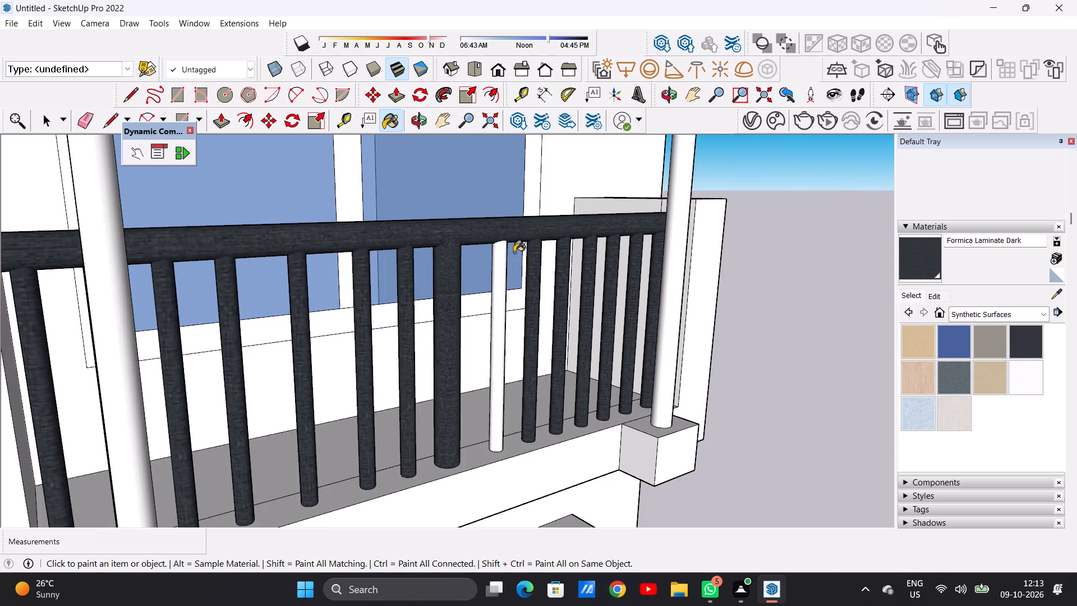
{"action": "scroll", "coordinate": [514, 252], "scroll_direction": "up", "scroll_amount": 15}
{"action": "scroll", "coordinate": [508, 240], "scroll_direction": "down", "scroll_amount": 1}
{"action": "scroll", "coordinate": [508, 240], "scroll_direction": "up", "scroll_amount": 3}
{"action": "left_click", "coordinate": [508, 240]}
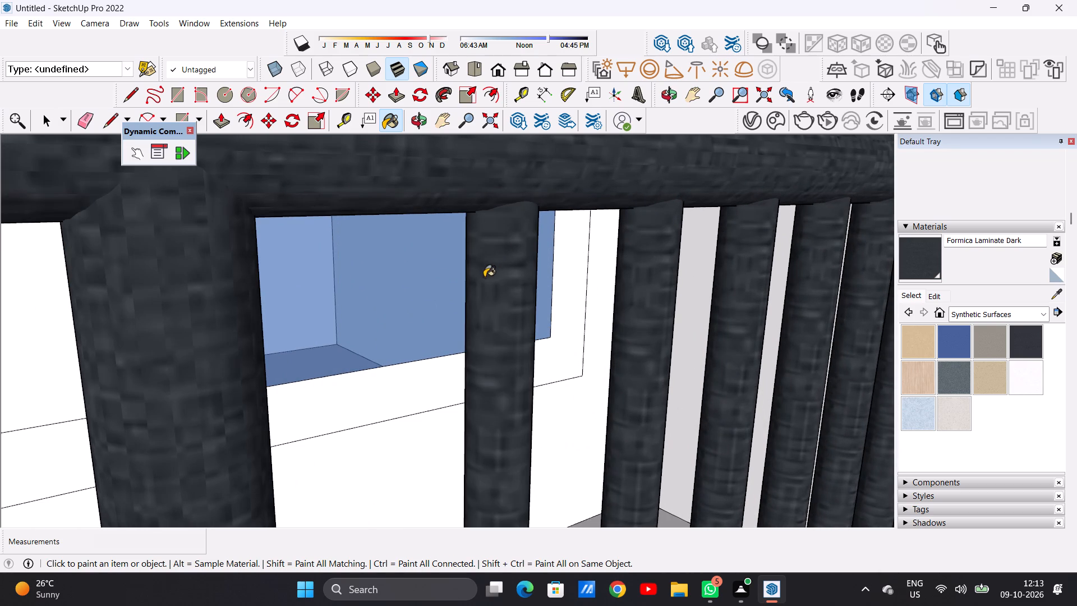
Paint the handrail of the next unpainted balcony railing below in the same bay with Formica Laminate Dark.
{"action": "scroll", "coordinate": [484, 279], "scroll_direction": "down", "scroll_amount": 11}
{"action": "scroll", "coordinate": [501, 250], "scroll_direction": "down", "scroll_amount": 20}
{"action": "scroll", "coordinate": [501, 250], "scroll_direction": "down", "scroll_amount": 2}
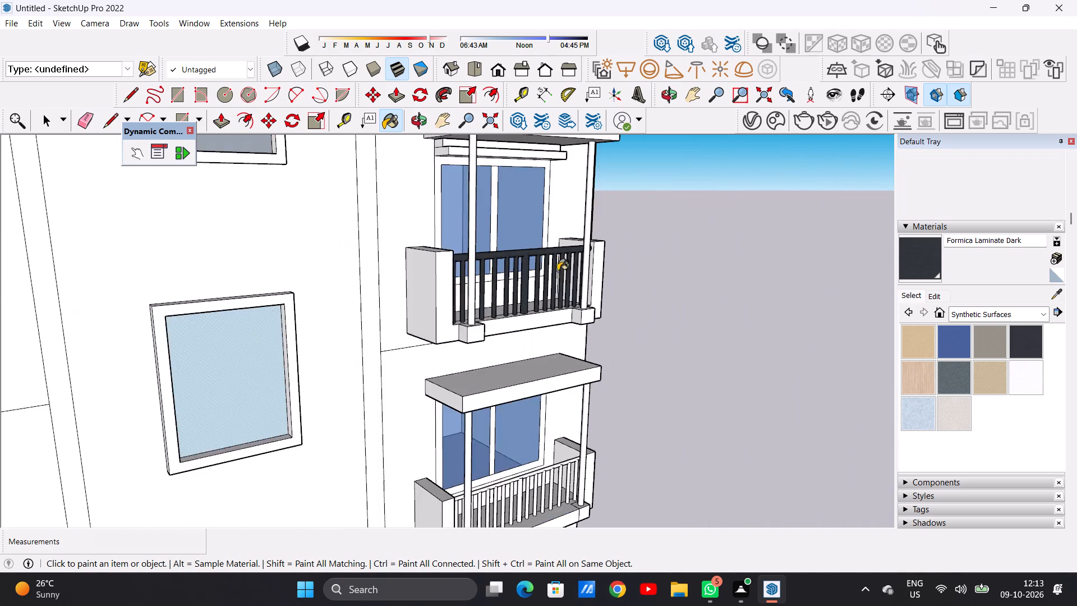
{"action": "middle_click_drag", "start_coordinate": [555, 283], "coordinate": [421, 280]}
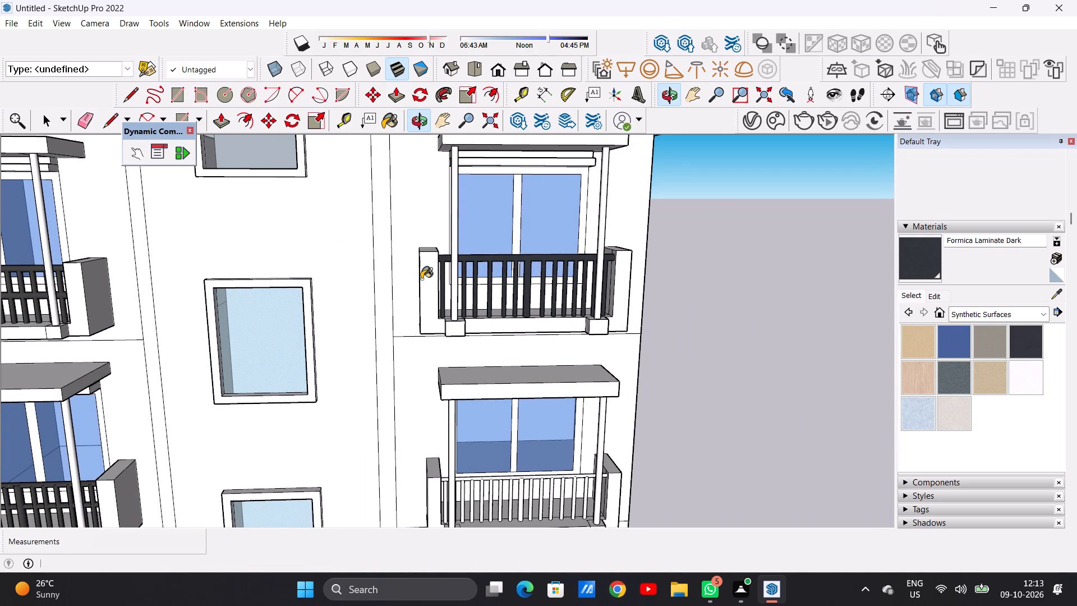
{"action": "scroll", "coordinate": [452, 274], "scroll_direction": "down", "scroll_amount": 4}
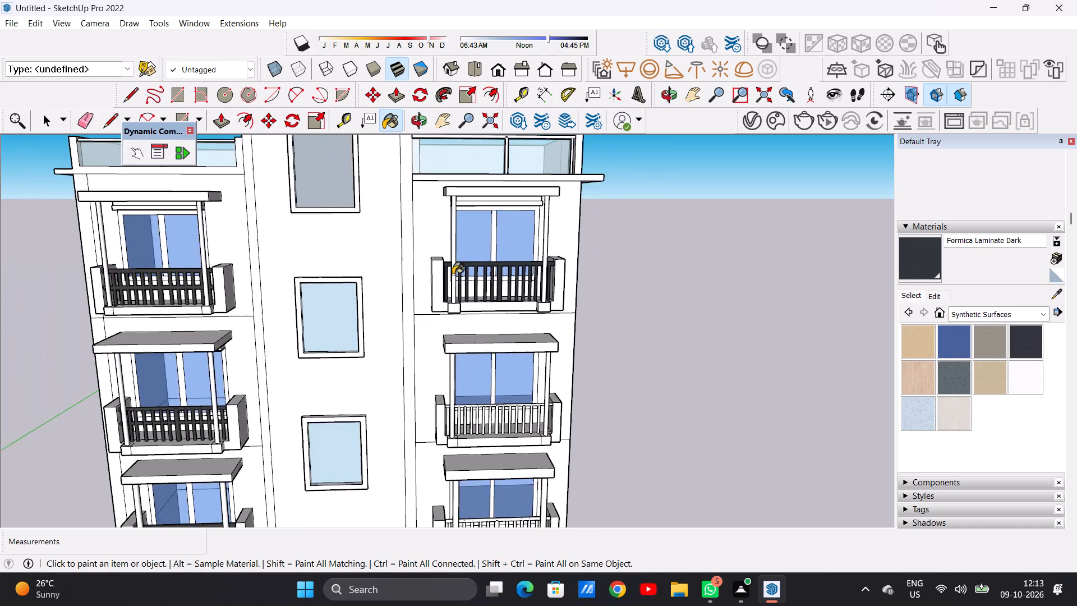
{"action": "scroll", "coordinate": [453, 274], "scroll_direction": "down", "scroll_amount": 12}
{"action": "scroll", "coordinate": [492, 357], "scroll_direction": "up", "scroll_amount": 16}
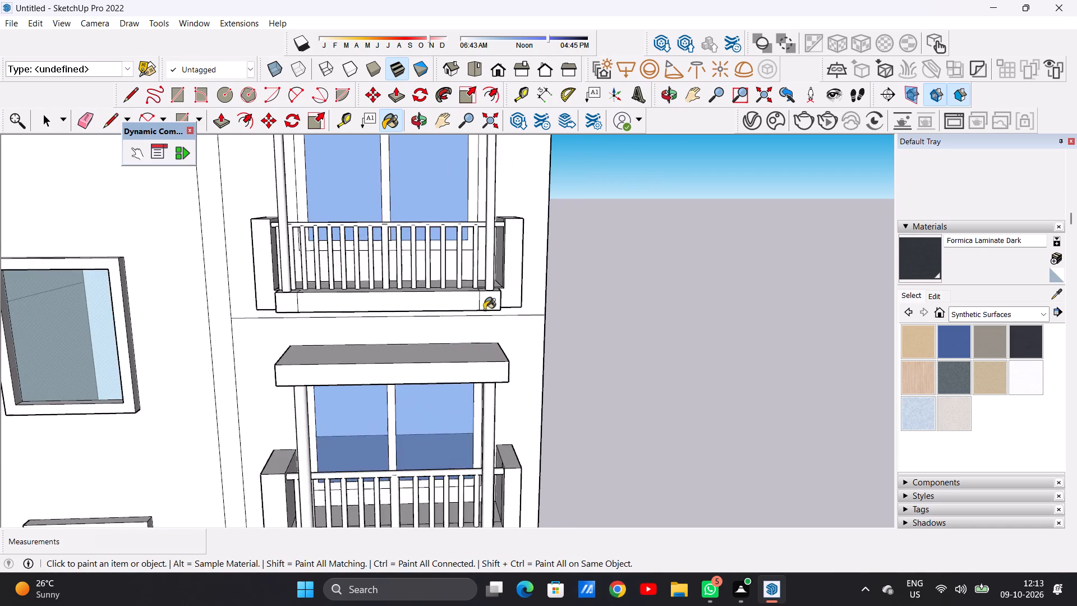
{"action": "scroll", "coordinate": [483, 258], "scroll_direction": "up", "scroll_amount": 6}
{"action": "scroll", "coordinate": [465, 190], "scroll_direction": "up", "scroll_amount": 6}
{"action": "left_click", "coordinate": [453, 204]}
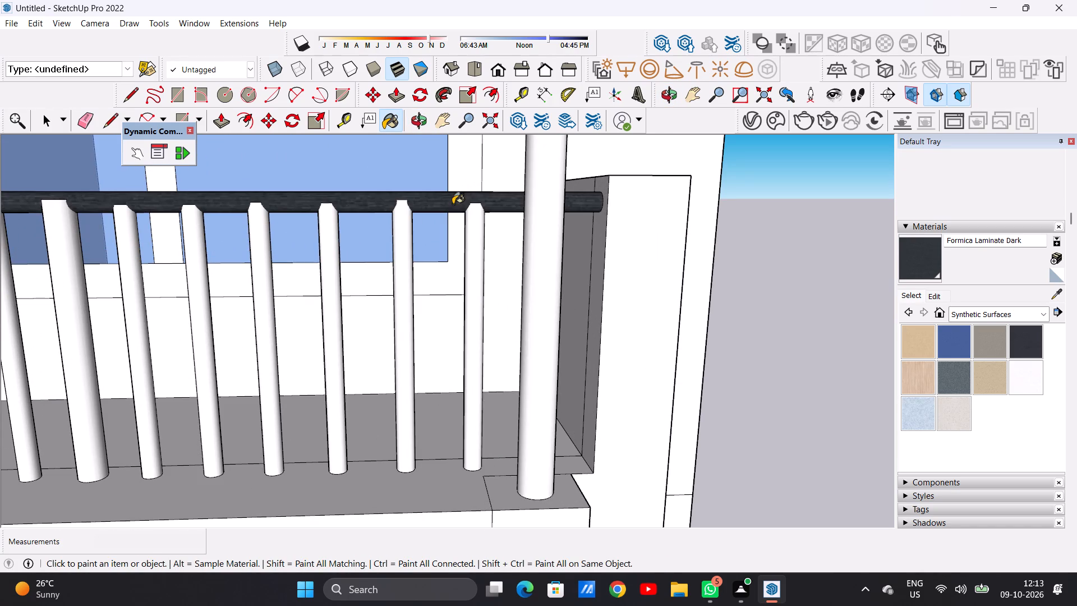
Paint the three balusters nearest the outer end of this lower railing with Formica Laminate Dark, including the one behind the column.
{"action": "left_click", "coordinate": [474, 280]}
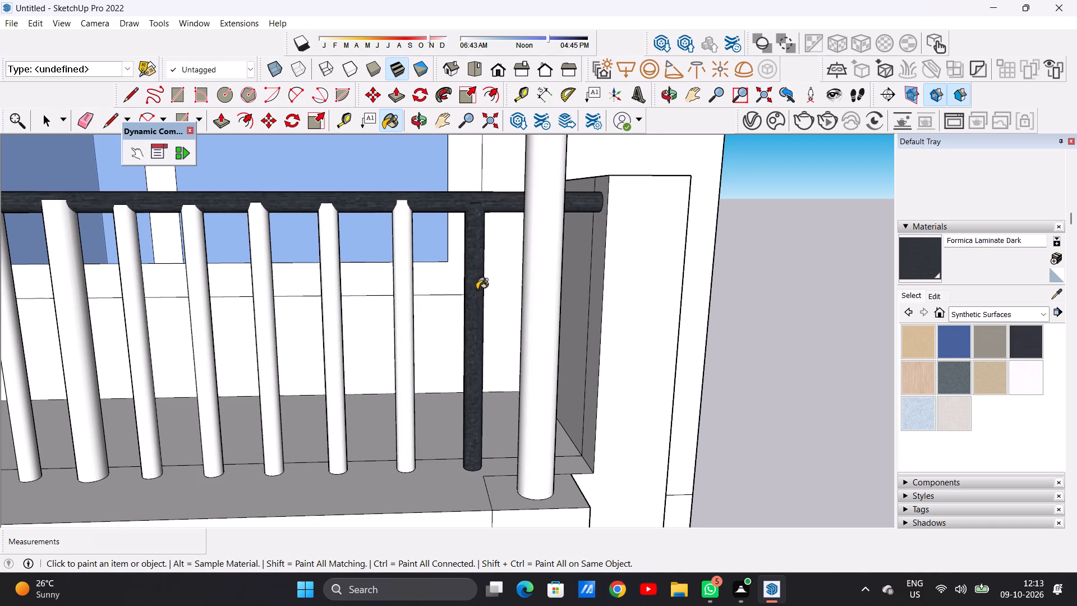
{"action": "scroll", "coordinate": [465, 280], "scroll_direction": "down", "scroll_amount": 6}
{"action": "middle_click_drag", "start_coordinate": [505, 287], "coordinate": [372, 292]}
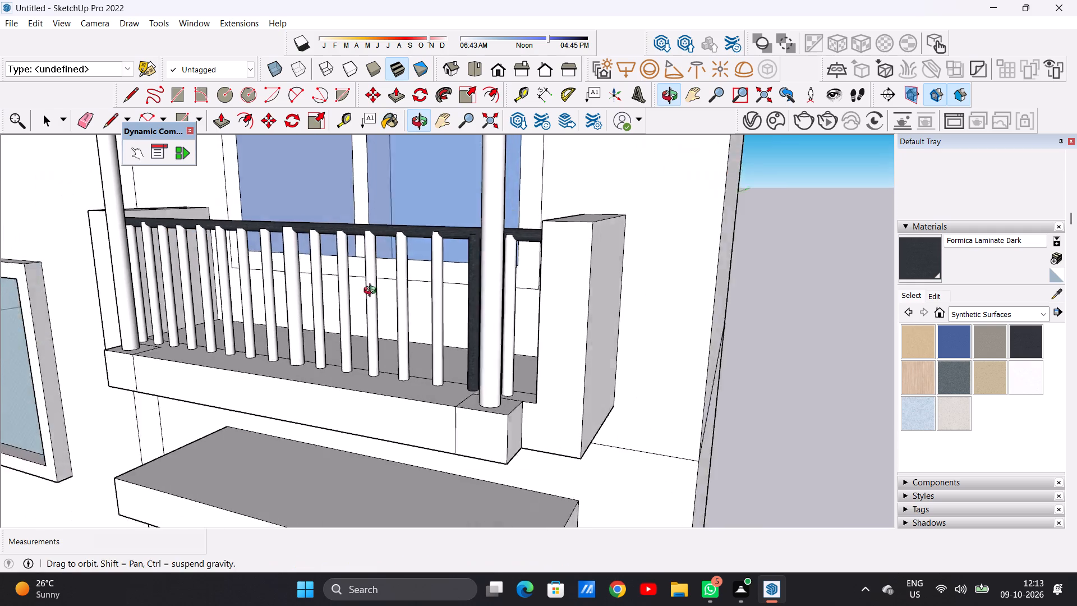
{"action": "middle_click_drag", "start_coordinate": [372, 292], "coordinate": [348, 293]}
{"action": "scroll", "coordinate": [504, 267], "scroll_direction": "up", "scroll_amount": 10}
{"action": "left_click", "coordinate": [498, 224]}
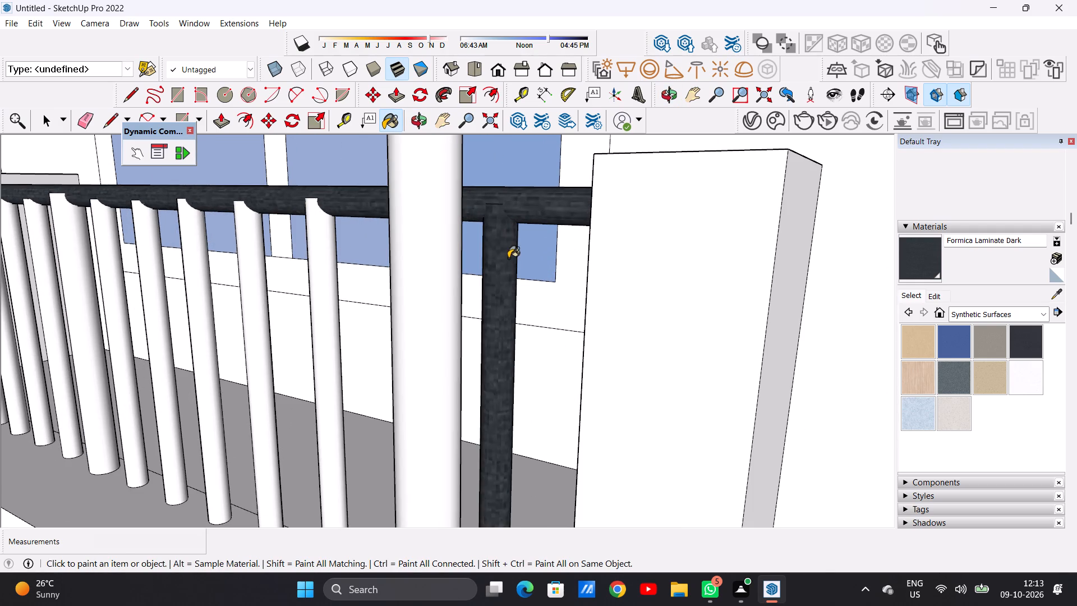
{"action": "scroll", "coordinate": [509, 263], "scroll_direction": "down", "scroll_amount": 15}
{"action": "scroll", "coordinate": [456, 249], "scroll_direction": "up", "scroll_amount": 20}
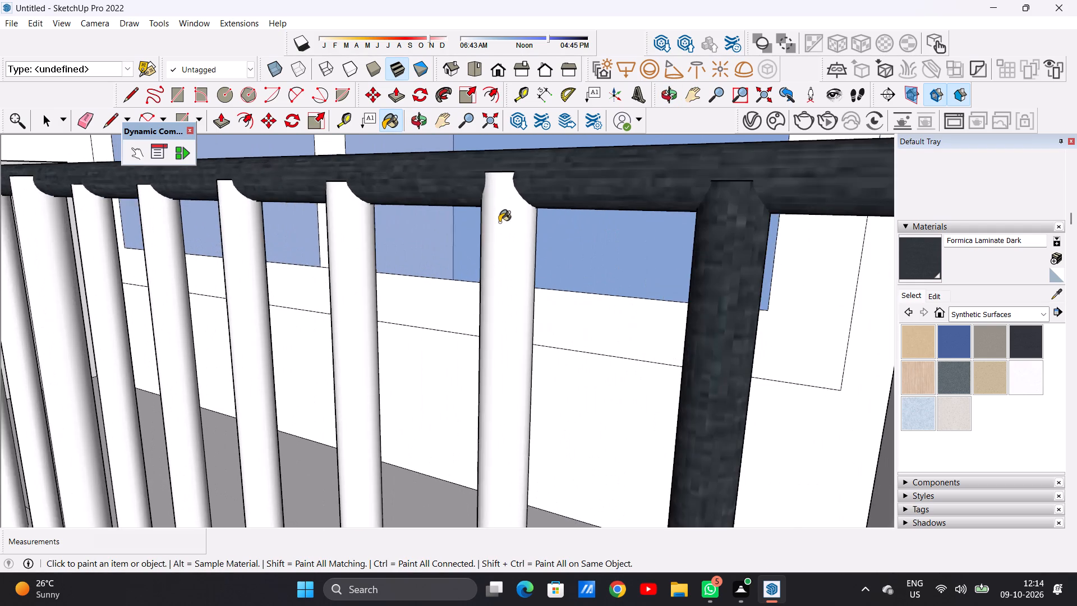
{"action": "left_click", "coordinate": [499, 222]}
Paint the four remaining balusters between the lower railing's outer end and its thicker central post with Formica Laminate Dark.
{"action": "scroll", "coordinate": [506, 253], "scroll_direction": "down", "scroll_amount": 20}
{"action": "scroll", "coordinate": [506, 253], "scroll_direction": "down", "scroll_amount": 1}
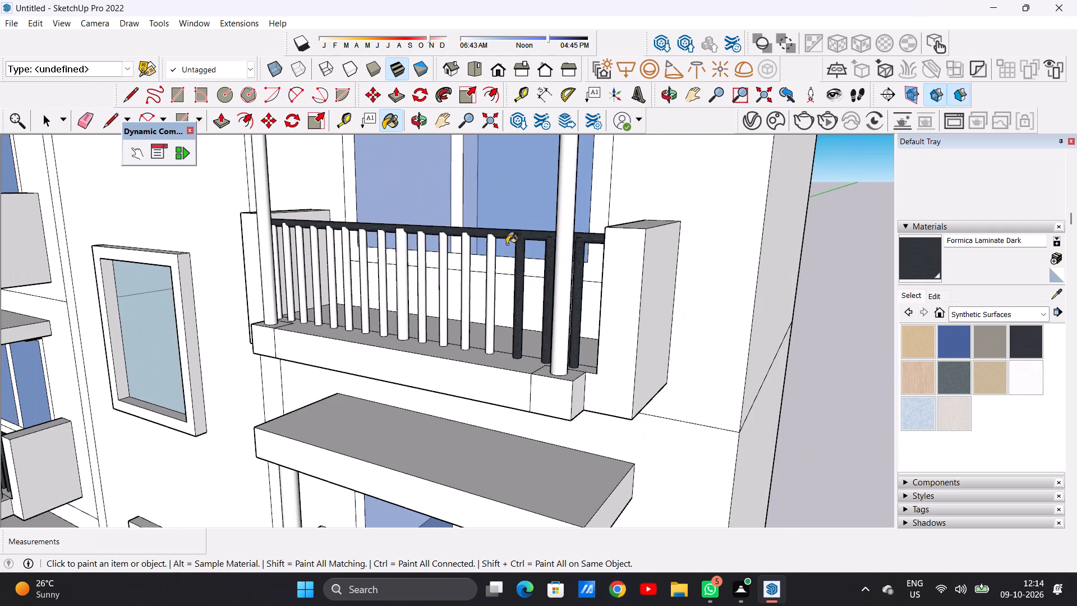
{"action": "scroll", "coordinate": [476, 246], "scroll_direction": "up", "scroll_amount": 2}
{"action": "scroll", "coordinate": [480, 245], "scroll_direction": "down", "scroll_amount": 1}
{"action": "scroll", "coordinate": [480, 245], "scroll_direction": "up", "scroll_amount": 17}
{"action": "left_click", "coordinate": [511, 218]}
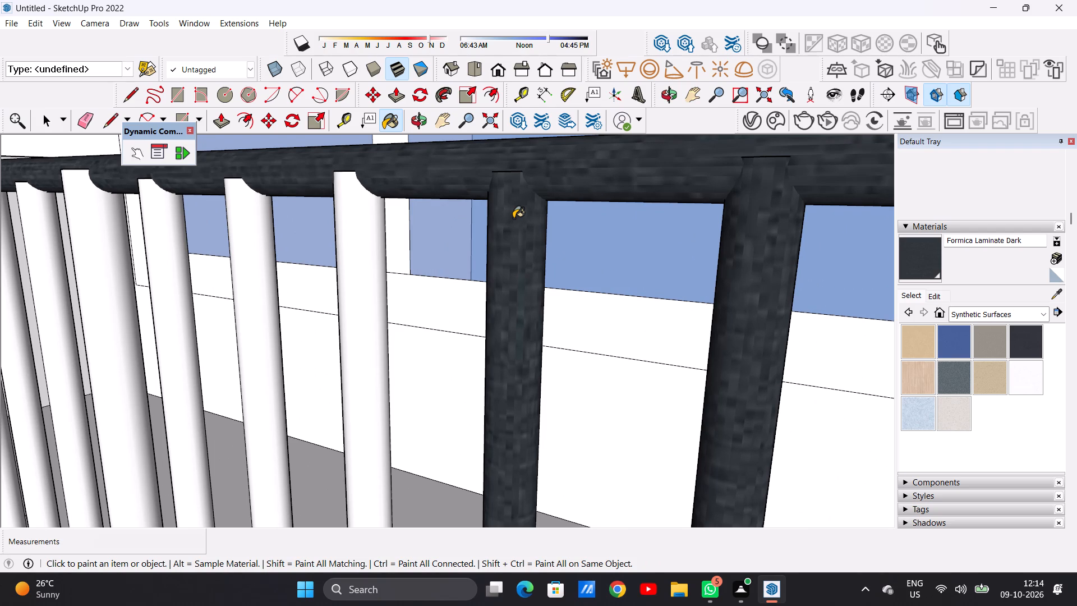
{"action": "scroll", "coordinate": [528, 241], "scroll_direction": "down", "scroll_amount": 10}
{"action": "scroll", "coordinate": [508, 217], "scroll_direction": "up", "scroll_amount": 13}
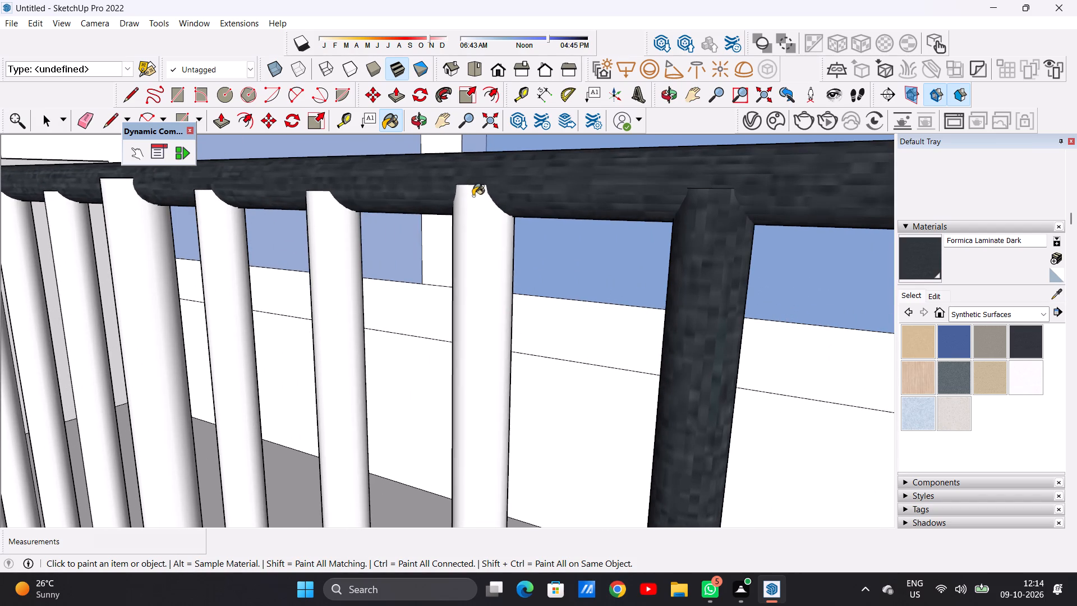
{"action": "left_click", "coordinate": [468, 195]}
{"action": "scroll", "coordinate": [500, 223], "scroll_direction": "down", "scroll_amount": 13}
{"action": "scroll", "coordinate": [475, 245], "scroll_direction": "up", "scroll_amount": 11}
{"action": "left_click", "coordinate": [470, 215]}
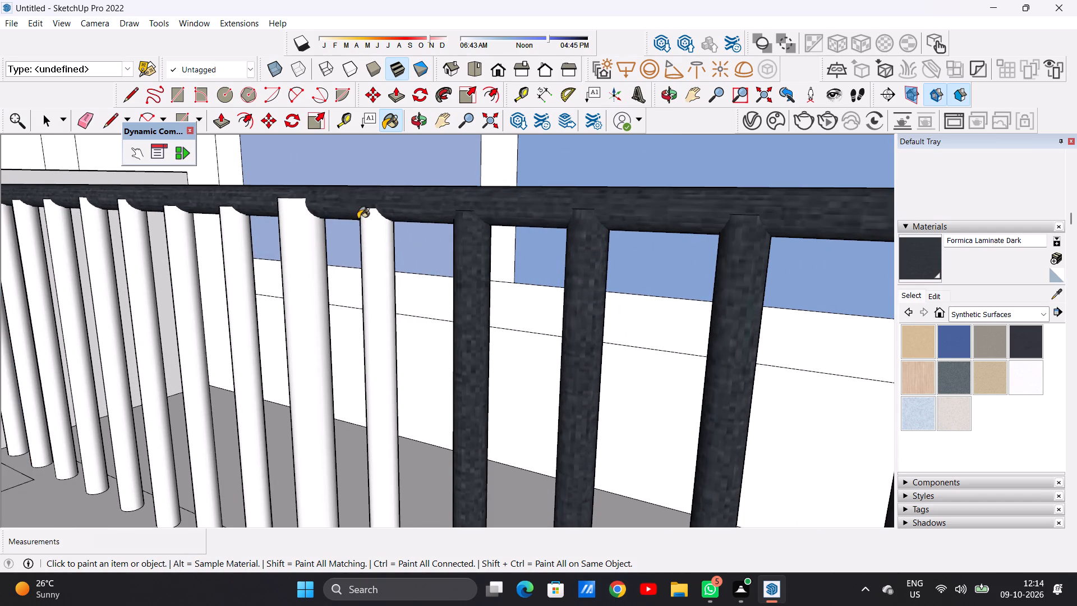
{"action": "left_click", "coordinate": [367, 217]}
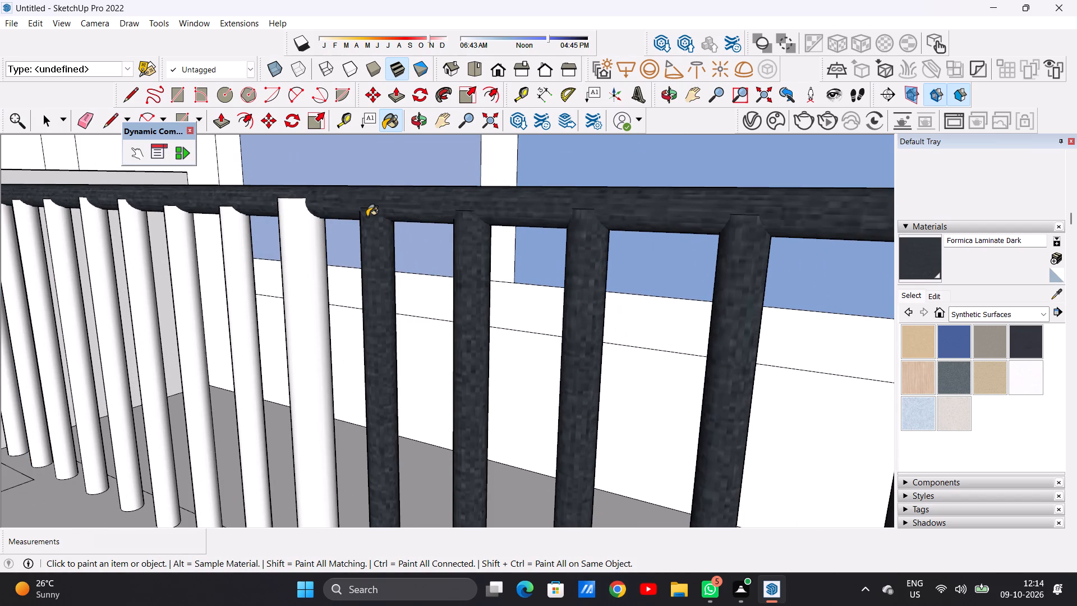
Paint the thicker central post of the lower railing and its top face with Formica Laminate Dark.
{"action": "scroll", "coordinate": [383, 245], "scroll_direction": "down", "scroll_amount": 17}
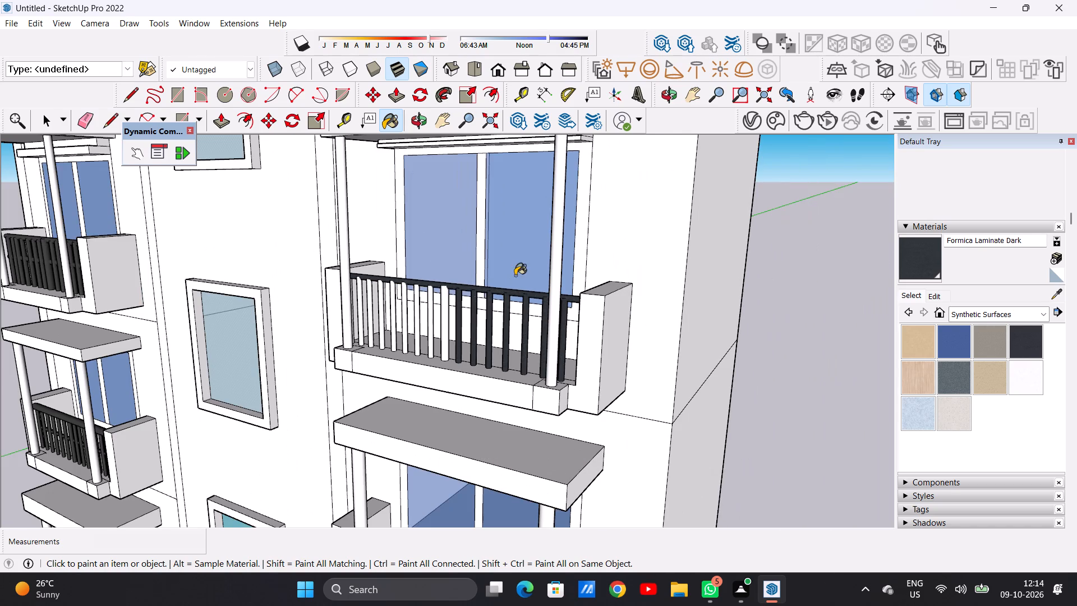
{"action": "scroll", "coordinate": [445, 294], "scroll_direction": "up", "scroll_amount": 13}
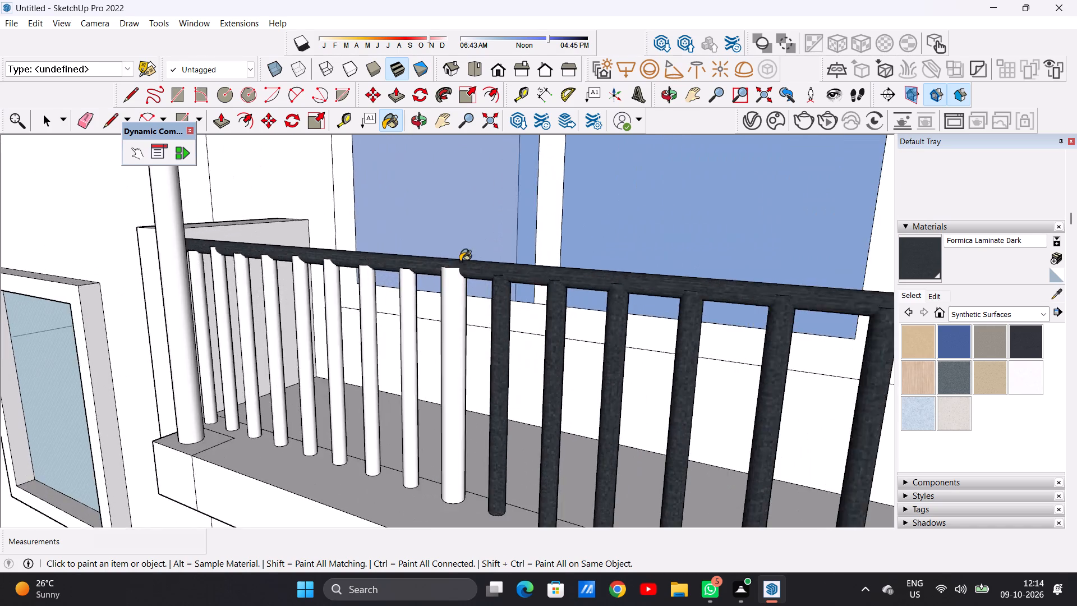
{"action": "scroll", "coordinate": [460, 261], "scroll_direction": "up", "scroll_amount": 8}
{"action": "left_click", "coordinate": [350, 278]}
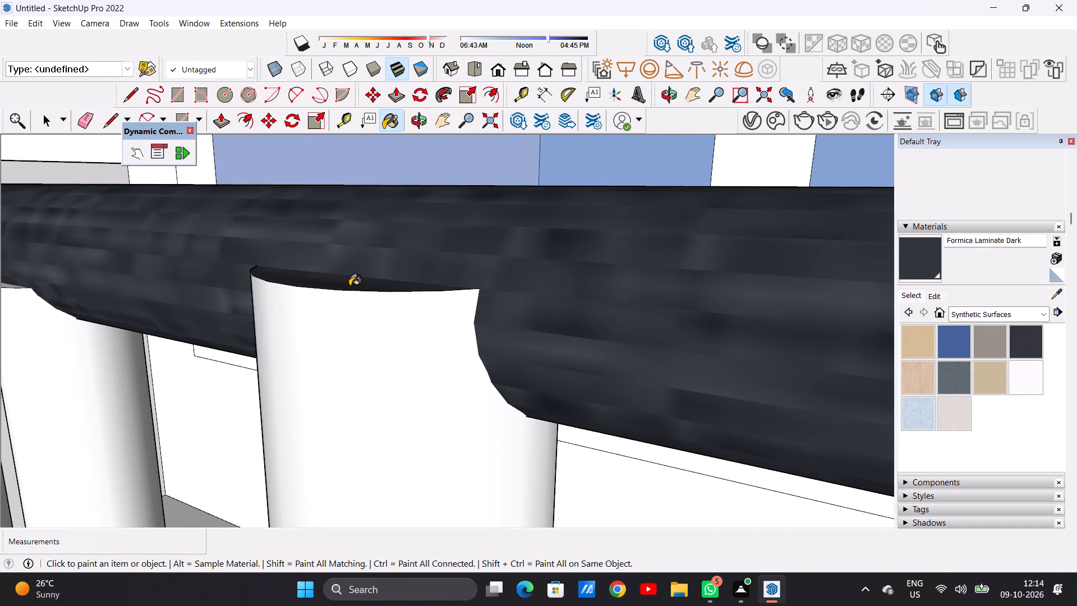
{"action": "left_click", "coordinate": [358, 310]}
Paint the exposed top face of the second baluster from the lower railing's outer end with Formica Laminate Dark.
{"action": "scroll", "coordinate": [453, 324], "scroll_direction": "down", "scroll_amount": 19}
{"action": "middle_click_drag", "start_coordinate": [452, 302], "coordinate": [452, 321]}
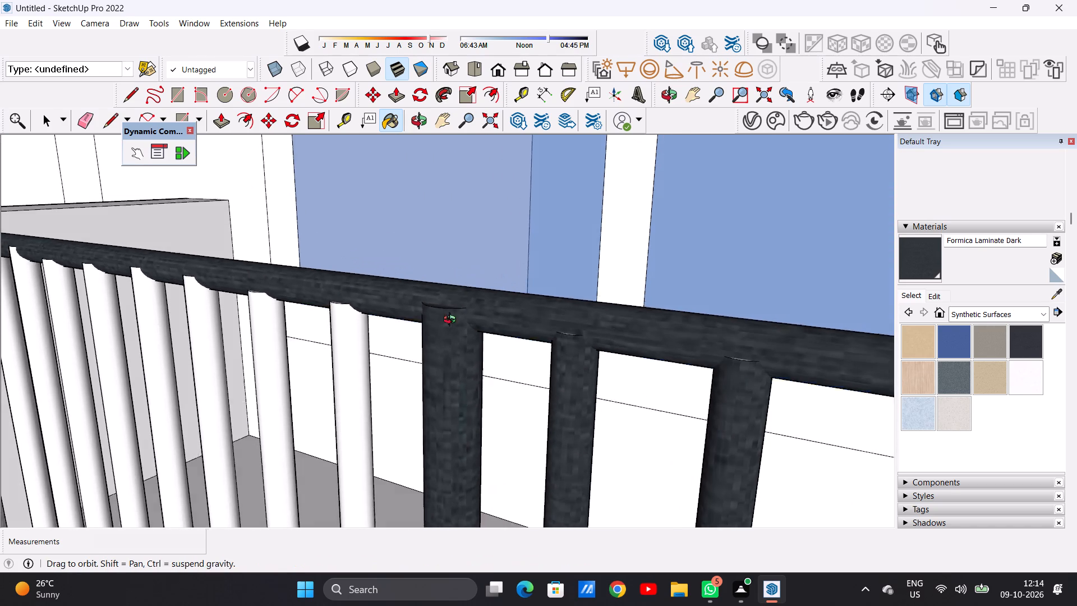
{"action": "middle_click_drag", "start_coordinate": [452, 321], "coordinate": [452, 376]}
{"action": "scroll", "coordinate": [457, 337], "scroll_direction": "down", "scroll_amount": 14}
{"action": "scroll", "coordinate": [634, 389], "scroll_direction": "up", "scroll_amount": 5}
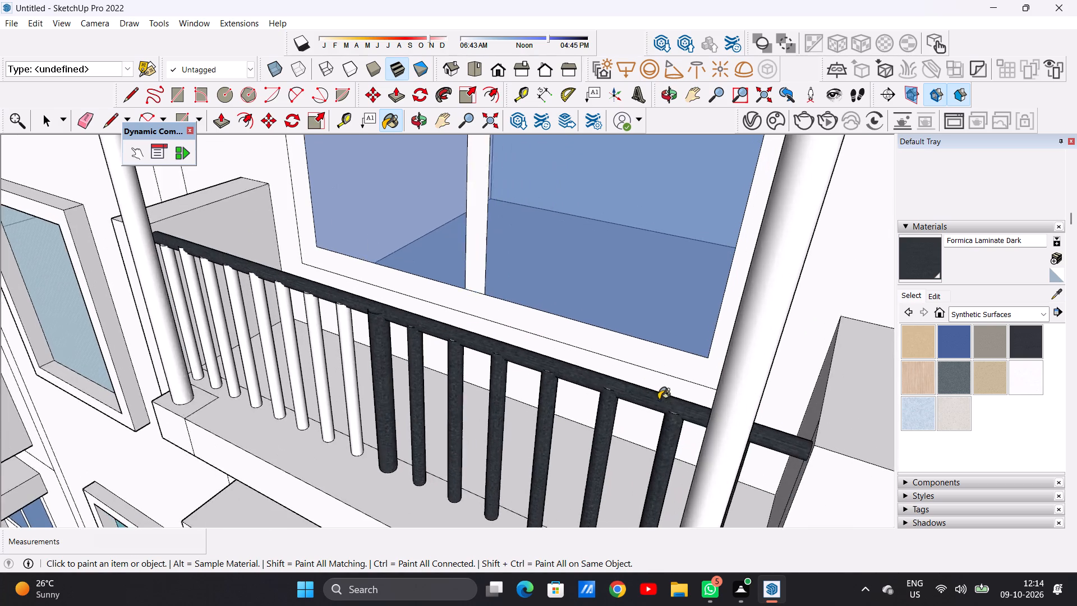
{"action": "scroll", "coordinate": [659, 400], "scroll_direction": "up", "scroll_amount": 2}
{"action": "scroll", "coordinate": [664, 412], "scroll_direction": "up", "scroll_amount": 20}
{"action": "scroll", "coordinate": [664, 412], "scroll_direction": "up", "scroll_amount": 6}
{"action": "left_click", "coordinate": [672, 416]}
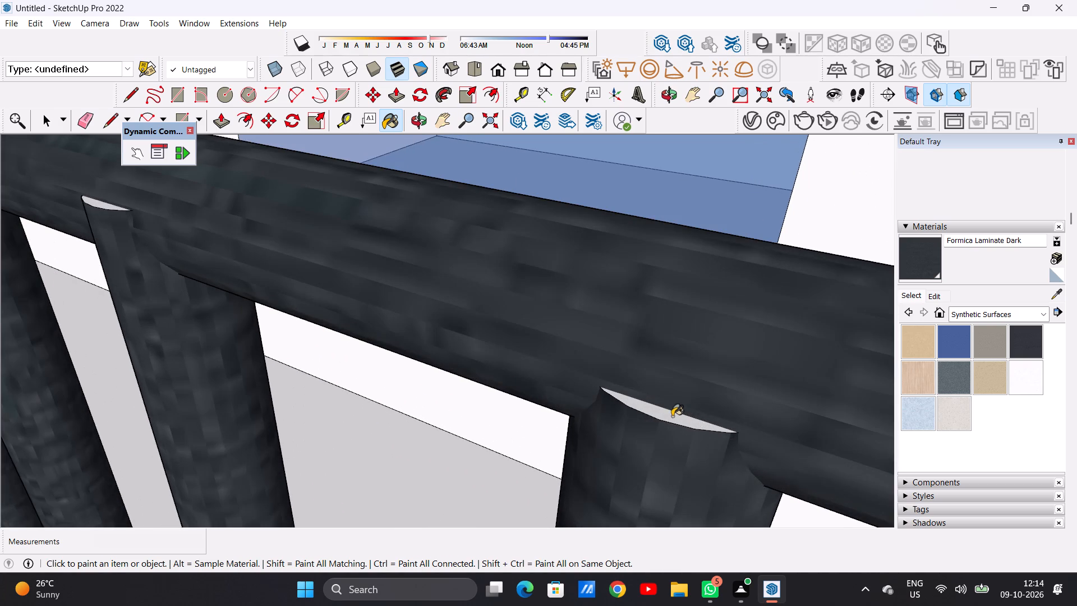
Paint the exposed top faces of three balusters in the lower railing's outer half, working inward from the column, with Formica Laminate Dark.
{"action": "scroll", "coordinate": [665, 405], "scroll_direction": "down", "scroll_amount": 20}
{"action": "scroll", "coordinate": [665, 405], "scroll_direction": "down", "scroll_amount": 5}
{"action": "middle_click_drag", "start_coordinate": [676, 375], "coordinate": [620, 400]}
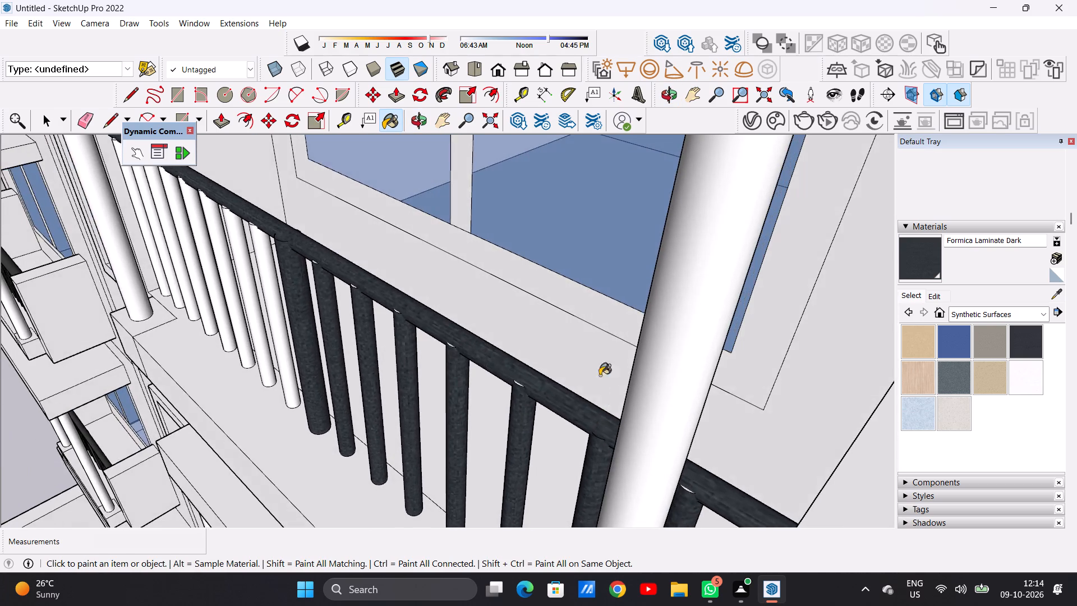
{"action": "scroll", "coordinate": [581, 351], "scroll_direction": "down", "scroll_amount": 3}
{"action": "scroll", "coordinate": [684, 456], "scroll_direction": "up", "scroll_amount": 20}
{"action": "scroll", "coordinate": [684, 456], "scroll_direction": "up", "scroll_amount": 7}
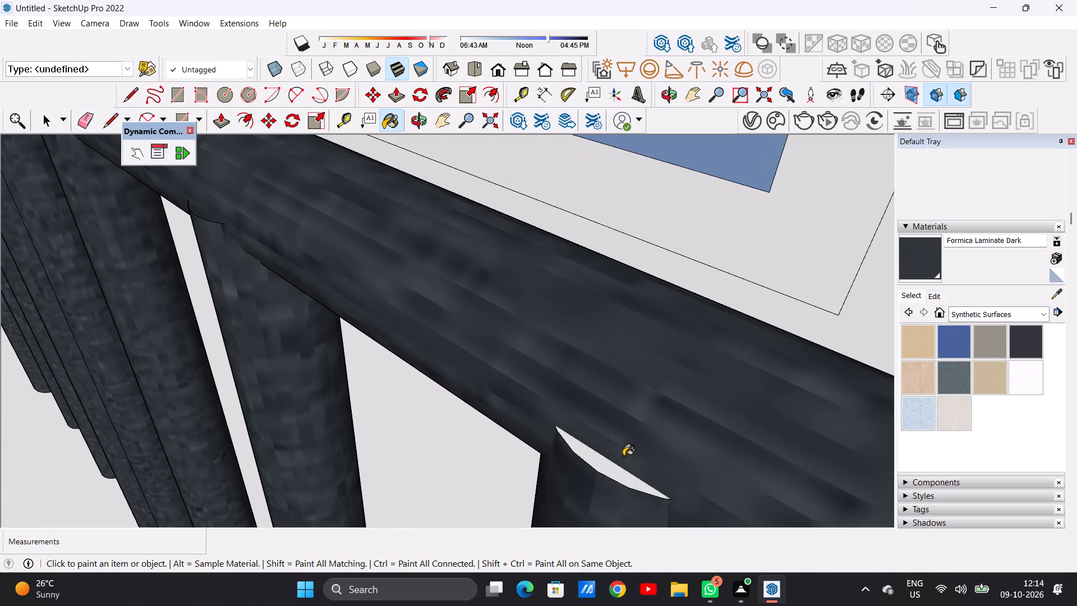
{"action": "left_click", "coordinate": [613, 471]}
{"action": "scroll", "coordinate": [643, 406], "scroll_direction": "down", "scroll_amount": 20}
{"action": "scroll", "coordinate": [643, 406], "scroll_direction": "down", "scroll_amount": 11}
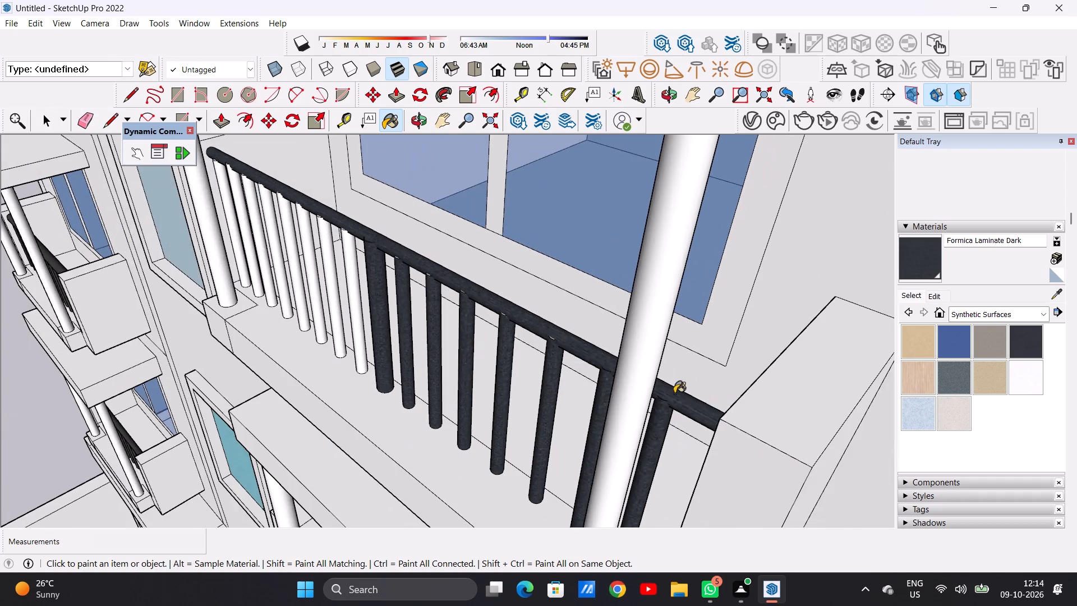
{"action": "scroll", "coordinate": [553, 361], "scroll_direction": "up", "scroll_amount": 5}
{"action": "middle_click_drag", "start_coordinate": [529, 377], "coordinate": [583, 416]}
{"action": "scroll", "coordinate": [538, 341], "scroll_direction": "up", "scroll_amount": 7}
{"action": "scroll", "coordinate": [505, 319], "scroll_direction": "down", "scroll_amount": 11}
{"action": "scroll", "coordinate": [667, 400], "scroll_direction": "up", "scroll_amount": 11}
{"action": "left_click", "coordinate": [706, 384]}
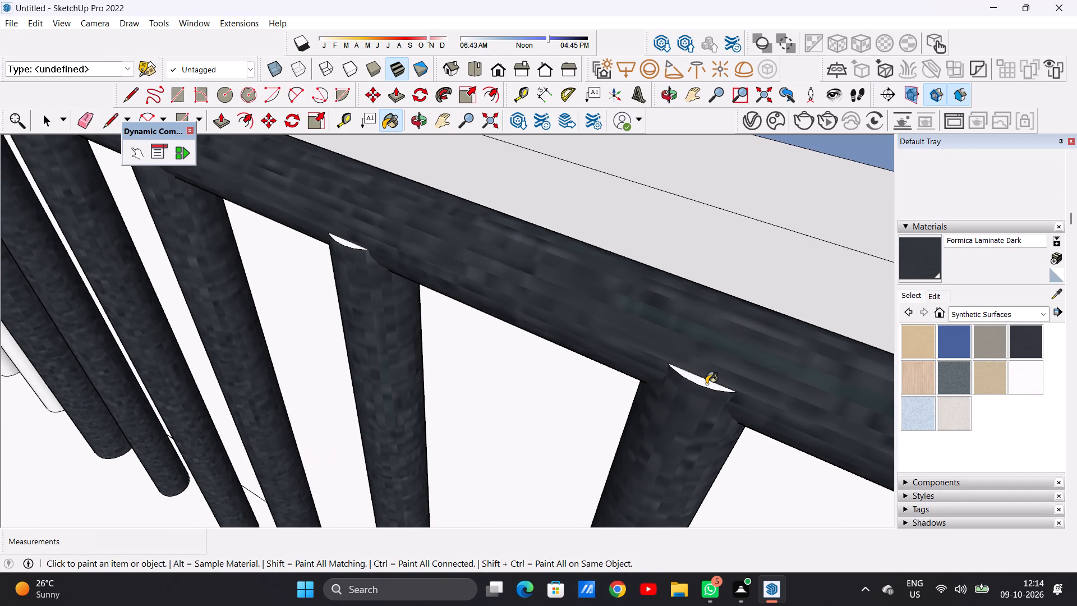
{"action": "left_click", "coordinate": [348, 246]}
{"action": "scroll", "coordinate": [329, 250], "scroll_direction": "up", "scroll_amount": 10}
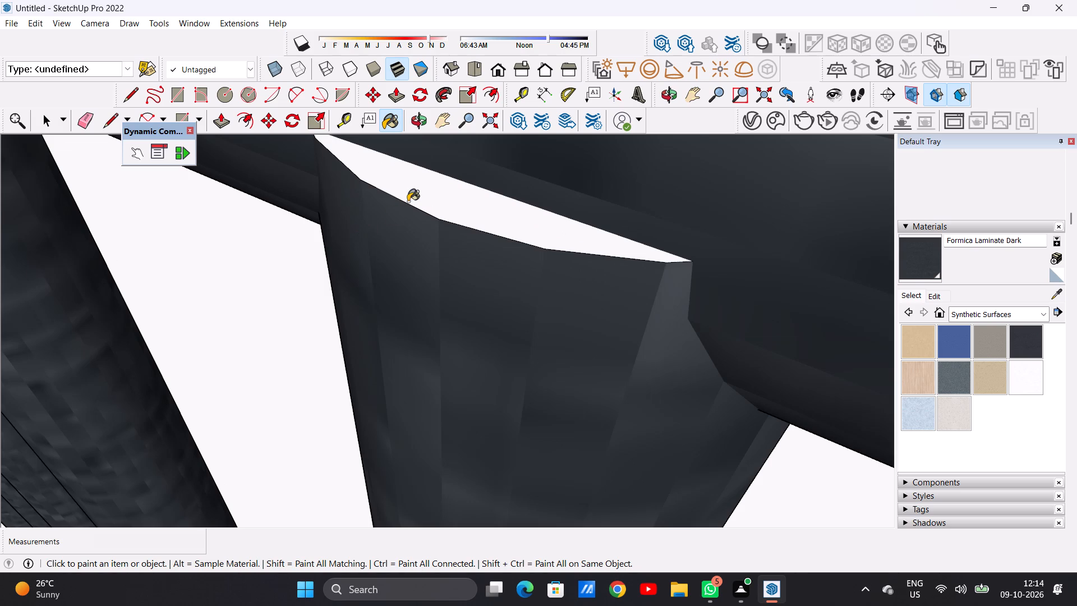
{"action": "left_click", "coordinate": [408, 201]}
Paint the exposed top faces of the third and second balusters outward from the thicker central post with Formica Laminate Dark.
{"action": "scroll", "coordinate": [461, 299], "scroll_direction": "down", "scroll_amount": 9}
{"action": "scroll", "coordinate": [465, 313], "scroll_direction": "up", "scroll_amount": 1}
{"action": "scroll", "coordinate": [467, 313], "scroll_direction": "down", "scroll_amount": 20}
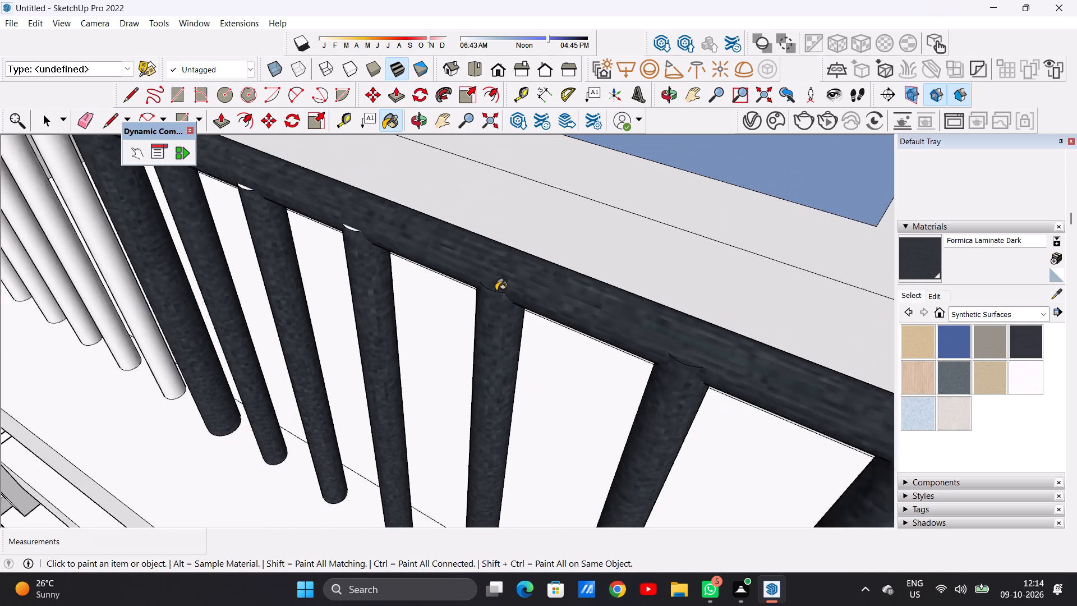
{"action": "scroll", "coordinate": [496, 291], "scroll_direction": "down", "scroll_amount": 10}
{"action": "scroll", "coordinate": [449, 267], "scroll_direction": "up", "scroll_amount": 18}
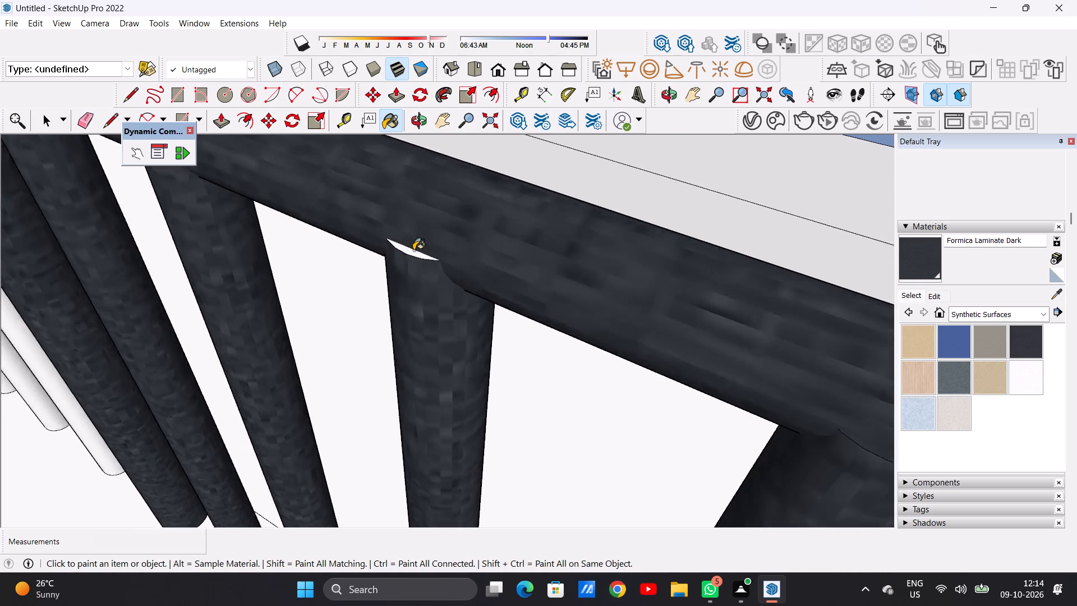
{"action": "scroll", "coordinate": [413, 250], "scroll_direction": "down", "scroll_amount": 1}
{"action": "scroll", "coordinate": [413, 250], "scroll_direction": "up", "scroll_amount": 10}
{"action": "left_click", "coordinate": [410, 246]}
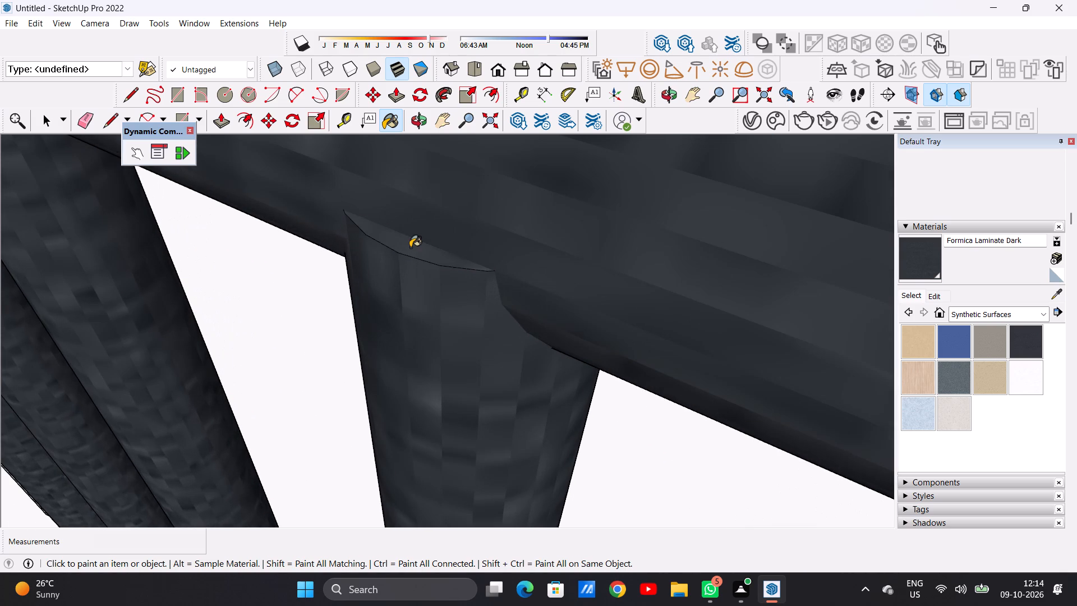
{"action": "scroll", "coordinate": [419, 259], "scroll_direction": "down", "scroll_amount": 6}
{"action": "scroll", "coordinate": [432, 267], "scroll_direction": "down", "scroll_amount": 17}
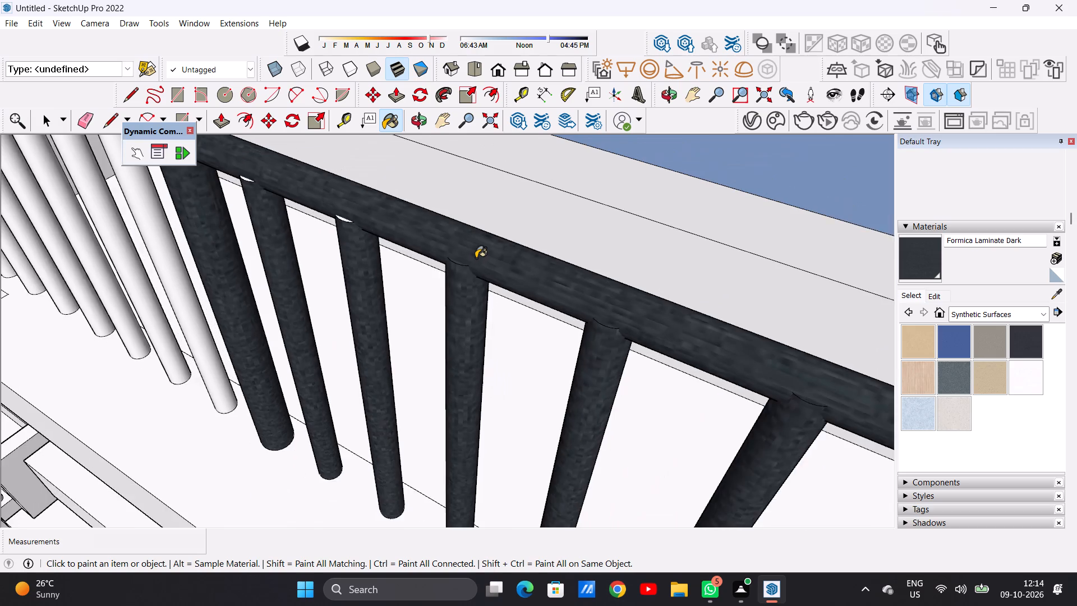
{"action": "scroll", "coordinate": [476, 258], "scroll_direction": "down", "scroll_amount": 5}
{"action": "scroll", "coordinate": [402, 223], "scroll_direction": "up", "scroll_amount": 7}
{"action": "scroll", "coordinate": [402, 221], "scroll_direction": "down", "scroll_amount": 1}
{"action": "scroll", "coordinate": [395, 221], "scroll_direction": "up", "scroll_amount": 9}
{"action": "scroll", "coordinate": [391, 231], "scroll_direction": "down", "scroll_amount": 1}
{"action": "scroll", "coordinate": [411, 254], "scroll_direction": "up", "scroll_amount": 14}
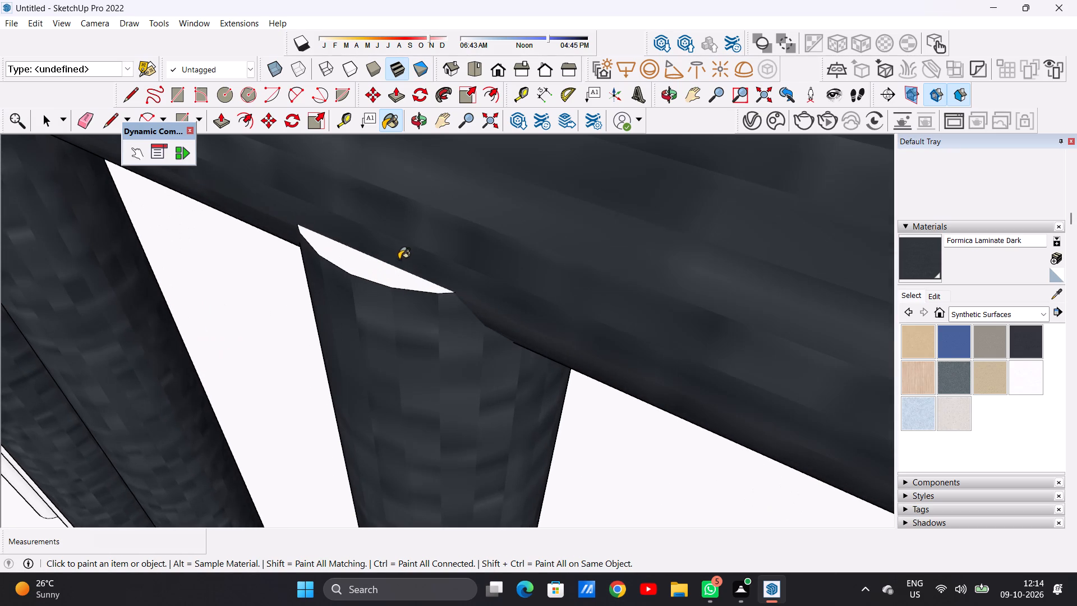
{"action": "left_click", "coordinate": [389, 276]}
Paint the exposed top face of the outer-half baluster right beside the thicker central post with Formica Laminate Dark.
{"action": "scroll", "coordinate": [456, 275], "scroll_direction": "down", "scroll_amount": 19}
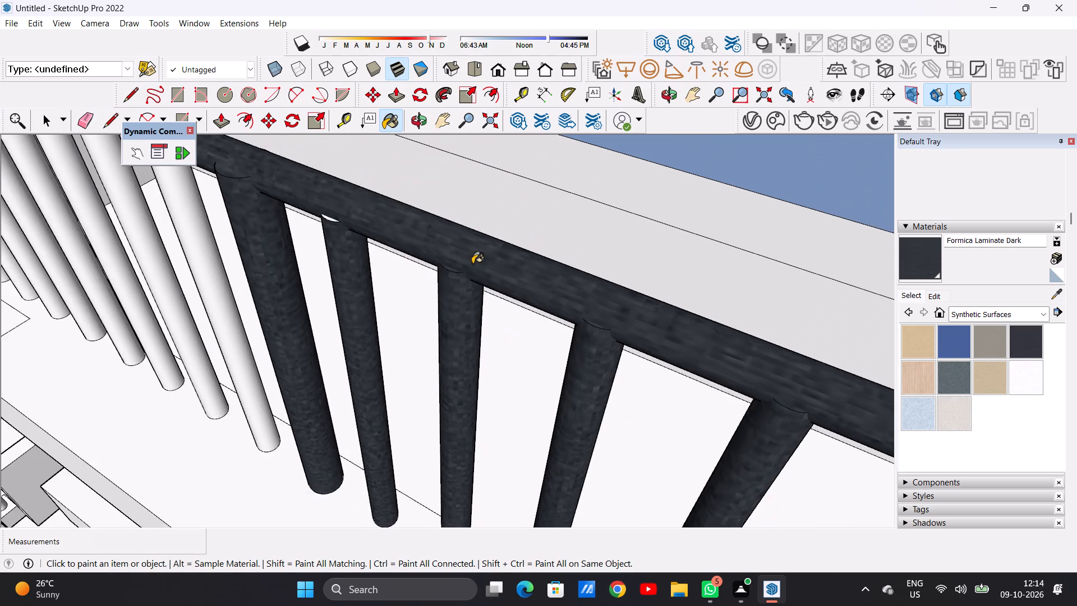
{"action": "scroll", "coordinate": [472, 264], "scroll_direction": "down", "scroll_amount": 12}
{"action": "scroll", "coordinate": [430, 247], "scroll_direction": "up", "scroll_amount": 16}
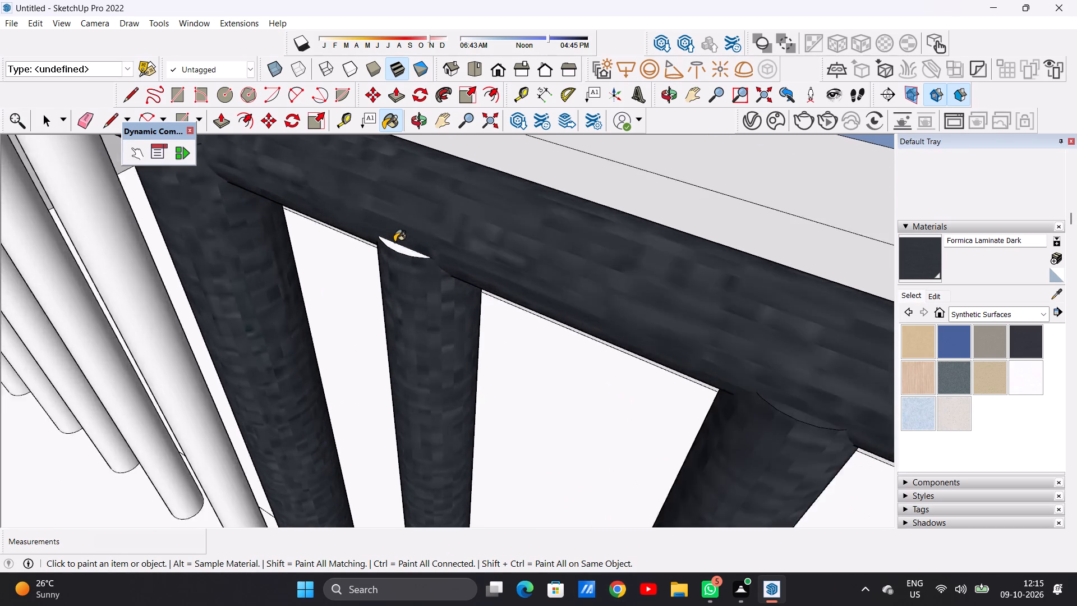
{"action": "scroll", "coordinate": [394, 242], "scroll_direction": "up", "scroll_amount": 10}
{"action": "left_click", "coordinate": [407, 264]}
Paint the thicker central post's exposed top face on both sides of the handrail with Formica Laminate Dark.
{"action": "scroll", "coordinate": [426, 285], "scroll_direction": "down", "scroll_amount": 5}
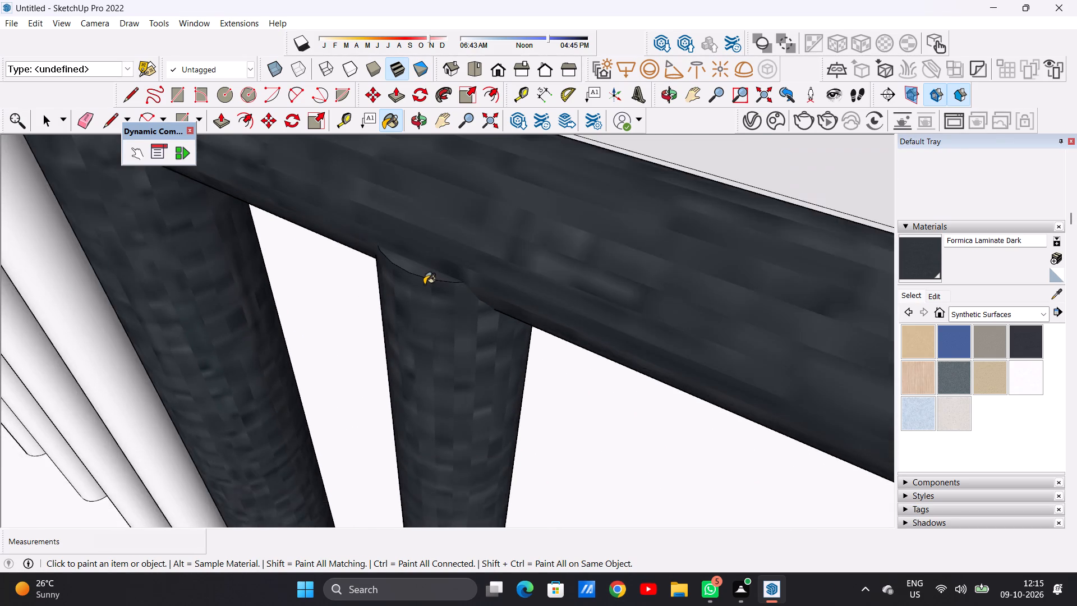
{"action": "scroll", "coordinate": [424, 284], "scroll_direction": "down", "scroll_amount": 18}
{"action": "middle_click_drag", "start_coordinate": [349, 253], "coordinate": [379, 341]}
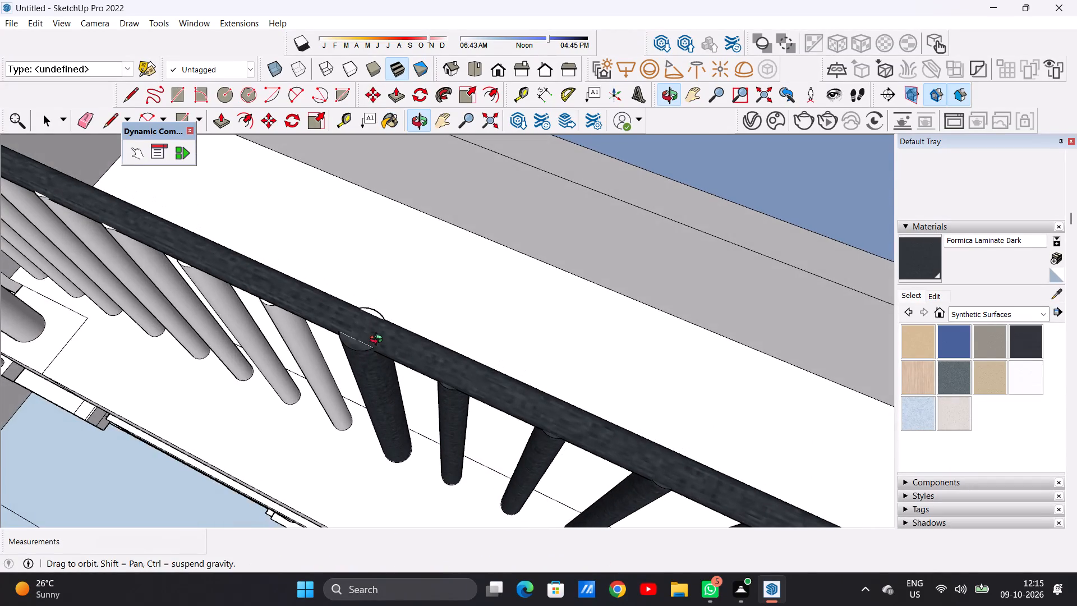
{"action": "middle_click_drag", "start_coordinate": [379, 341], "coordinate": [379, 336]}
{"action": "scroll", "coordinate": [377, 313], "scroll_direction": "up", "scroll_amount": 7}
{"action": "scroll", "coordinate": [377, 313], "scroll_direction": "down", "scroll_amount": 1}
{"action": "scroll", "coordinate": [375, 309], "scroll_direction": "up", "scroll_amount": 1}
{"action": "scroll", "coordinate": [375, 308], "scroll_direction": "down", "scroll_amount": 1}
{"action": "scroll", "coordinate": [375, 308], "scroll_direction": "up", "scroll_amount": 4}
{"action": "left_click", "coordinate": [370, 300]}
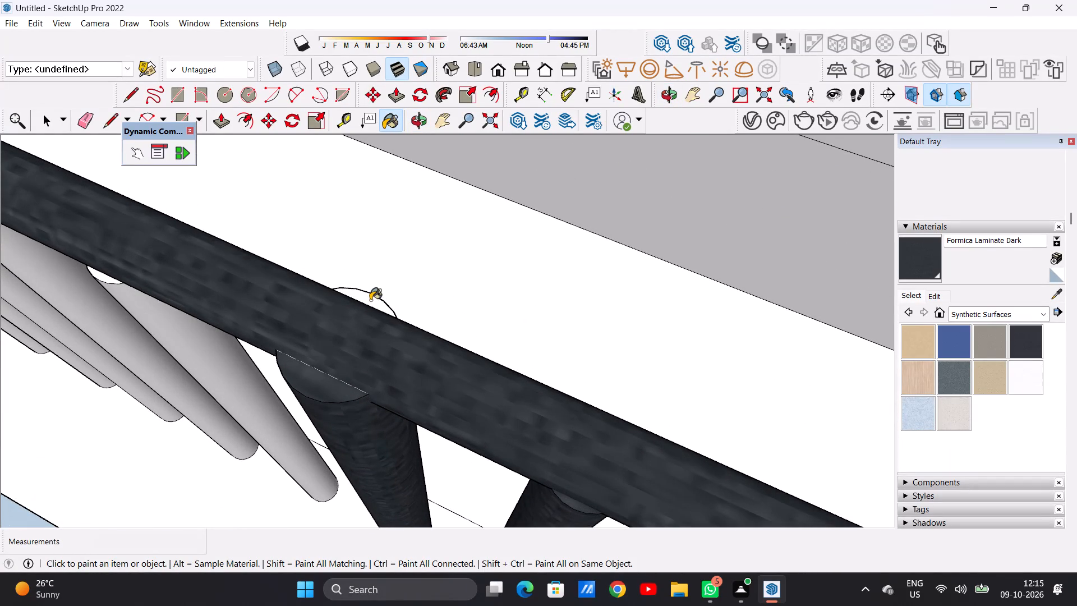
{"action": "left_click", "coordinate": [316, 378]}
Paint the first white baluster past the thicker central post, including its top face, with Formica Laminate Dark.
{"action": "scroll", "coordinate": [362, 355], "scroll_direction": "down", "scroll_amount": 4}
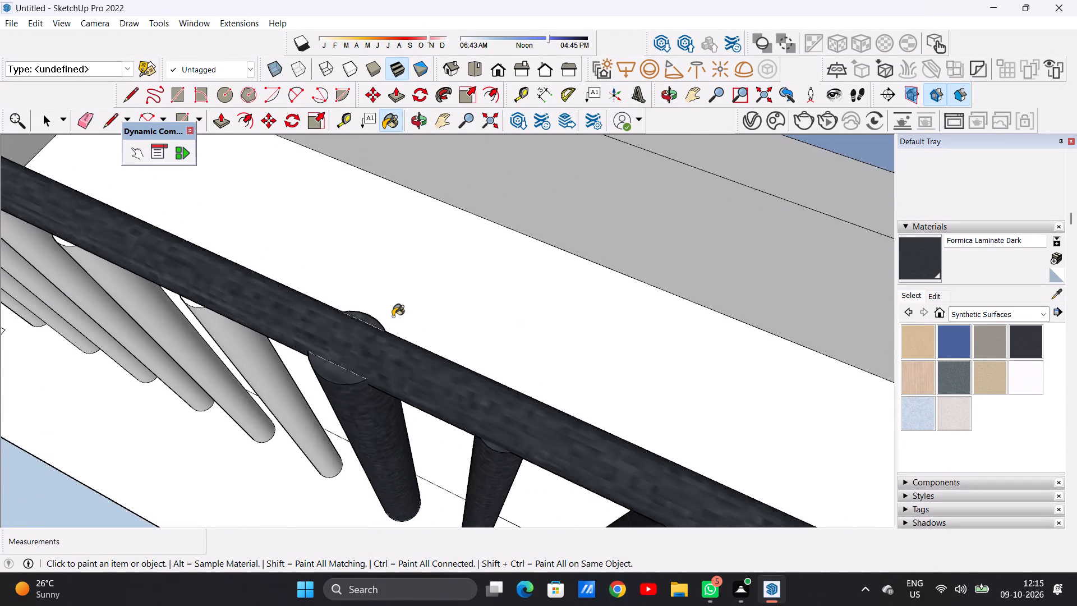
{"action": "scroll", "coordinate": [393, 316], "scroll_direction": "down", "scroll_amount": 11}
{"action": "middle_click_drag", "start_coordinate": [419, 325], "coordinate": [432, 338]}
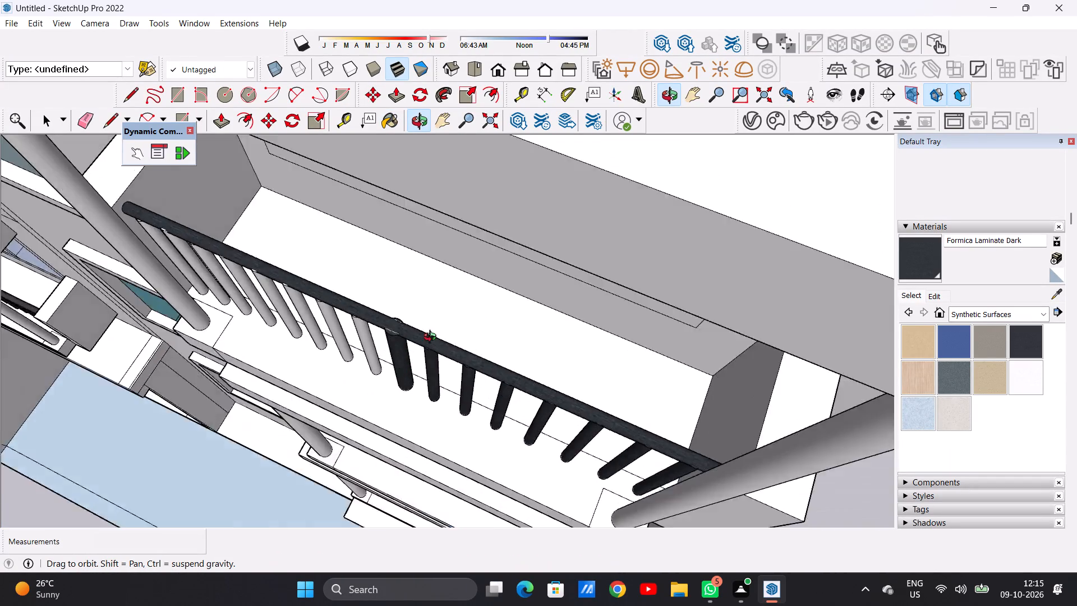
{"action": "middle_click_drag", "start_coordinate": [432, 338], "coordinate": [512, 265]}
{"action": "scroll", "coordinate": [427, 302], "scroll_direction": "down", "scroll_amount": 4}
{"action": "scroll", "coordinate": [383, 346], "scroll_direction": "up", "scroll_amount": 6}
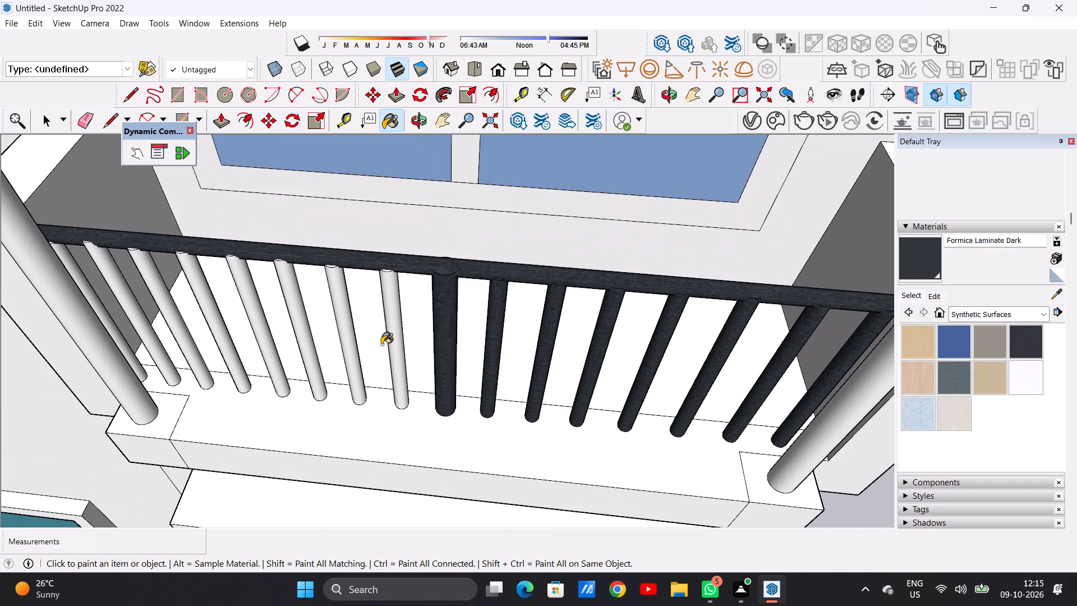
{"action": "scroll", "coordinate": [392, 272], "scroll_direction": "up", "scroll_amount": 6}
{"action": "left_click", "coordinate": [387, 255]}
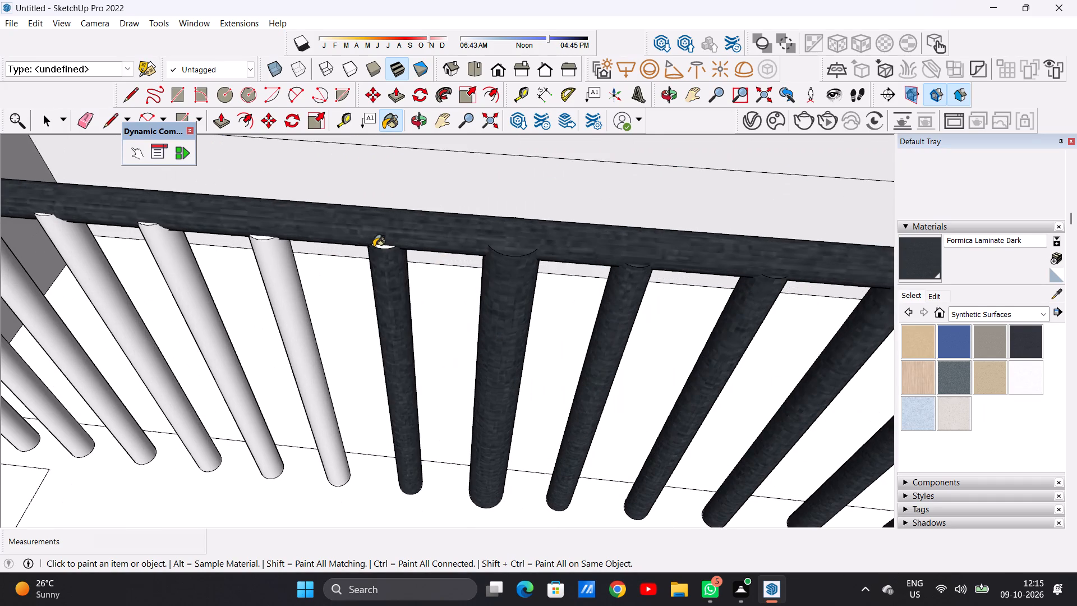
{"action": "scroll", "coordinate": [374, 247], "scroll_direction": "up", "scroll_amount": 13}
{"action": "left_click", "coordinate": [380, 242]}
Paint the second baluster past the central post, on the still-white half, and its top face with Formica Laminate Dark.
{"action": "scroll", "coordinate": [367, 271], "scroll_direction": "down", "scroll_amount": 14}
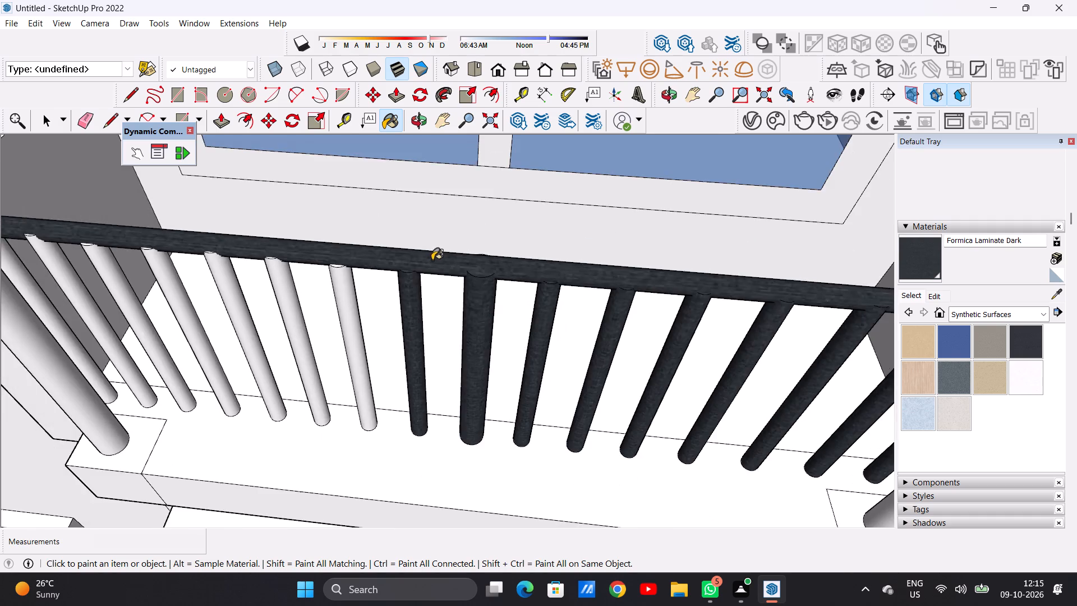
{"action": "scroll", "coordinate": [432, 260], "scroll_direction": "down", "scroll_amount": 4}
{"action": "scroll", "coordinate": [315, 270], "scroll_direction": "up", "scroll_amount": 6}
{"action": "scroll", "coordinate": [445, 273], "scroll_direction": "up", "scroll_amount": 1}
{"action": "scroll", "coordinate": [445, 273], "scroll_direction": "down", "scroll_amount": 1}
{"action": "scroll", "coordinate": [445, 273], "scroll_direction": "up", "scroll_amount": 7}
{"action": "scroll", "coordinate": [359, 287], "scroll_direction": "down", "scroll_amount": 6}
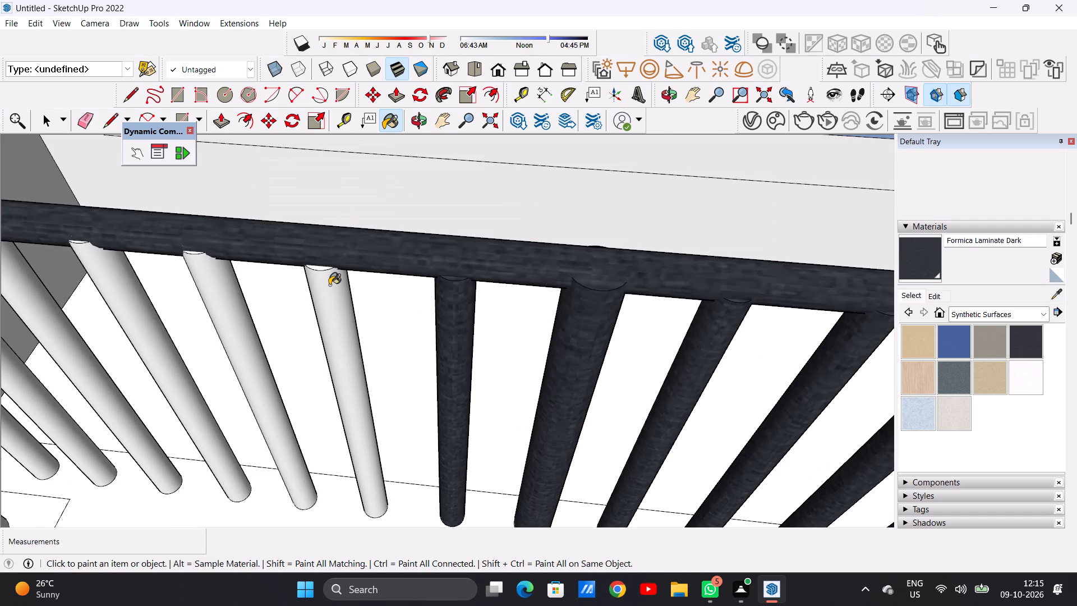
{"action": "left_click", "coordinate": [331, 290]}
{"action": "scroll", "coordinate": [328, 273], "scroll_direction": "up", "scroll_amount": 20}
{"action": "left_click", "coordinate": [327, 270]}
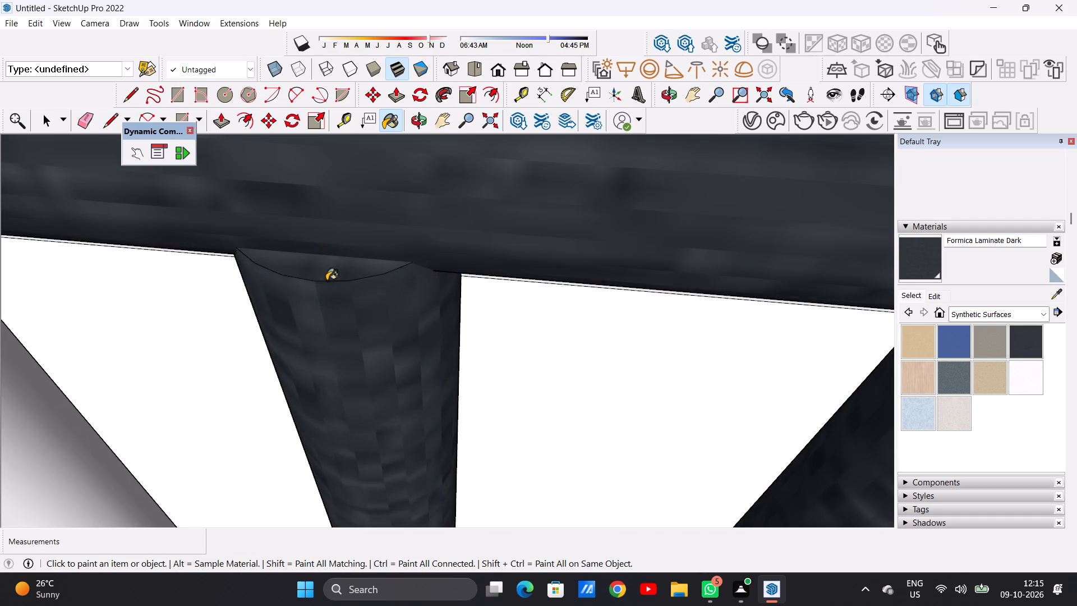
Paint the third baluster past the central post and its exposed top face with Formica Laminate Dark.
{"action": "scroll", "coordinate": [346, 300], "scroll_direction": "down", "scroll_amount": 20}
{"action": "scroll", "coordinate": [346, 300], "scroll_direction": "down", "scroll_amount": 3}
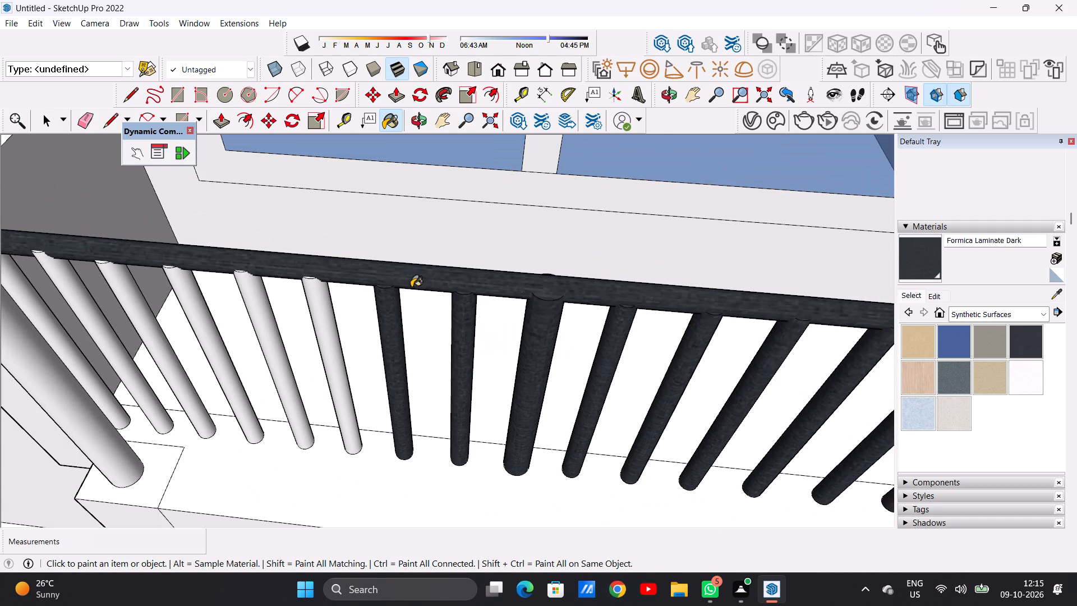
{"action": "scroll", "coordinate": [411, 290], "scroll_direction": "down", "scroll_amount": 12}
{"action": "middle_click_drag", "start_coordinate": [413, 316], "coordinate": [376, 311]}
{"action": "scroll", "coordinate": [367, 272], "scroll_direction": "up", "scroll_amount": 10}
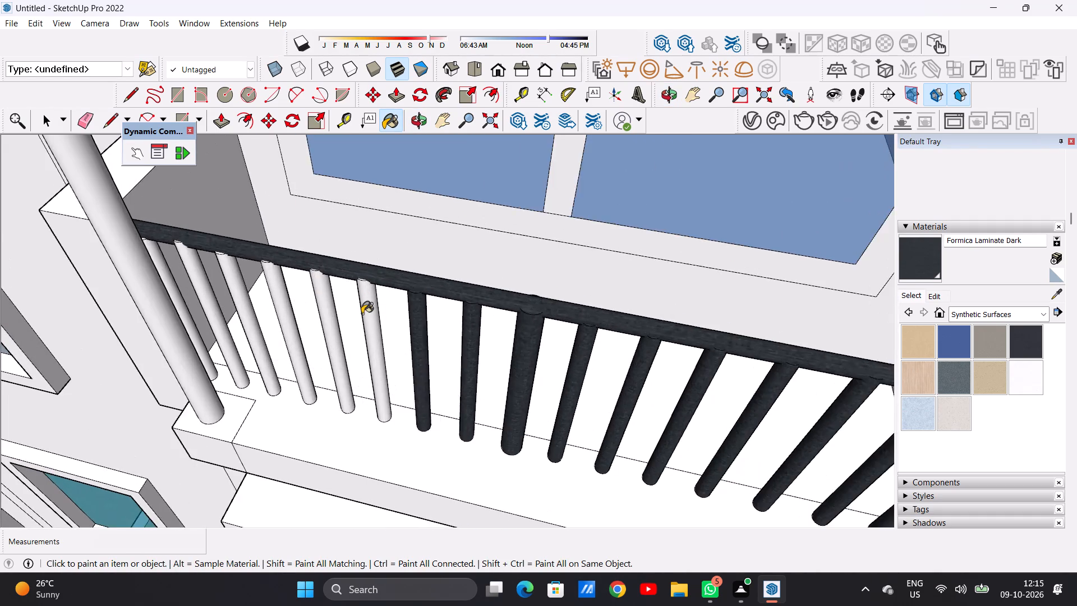
{"action": "scroll", "coordinate": [362, 314], "scroll_direction": "up", "scroll_amount": 11}
{"action": "left_click", "coordinate": [386, 288]}
{"action": "scroll", "coordinate": [374, 283], "scroll_direction": "down", "scroll_amount": 8}
{"action": "middle_click_drag", "start_coordinate": [378, 252], "coordinate": [388, 329]}
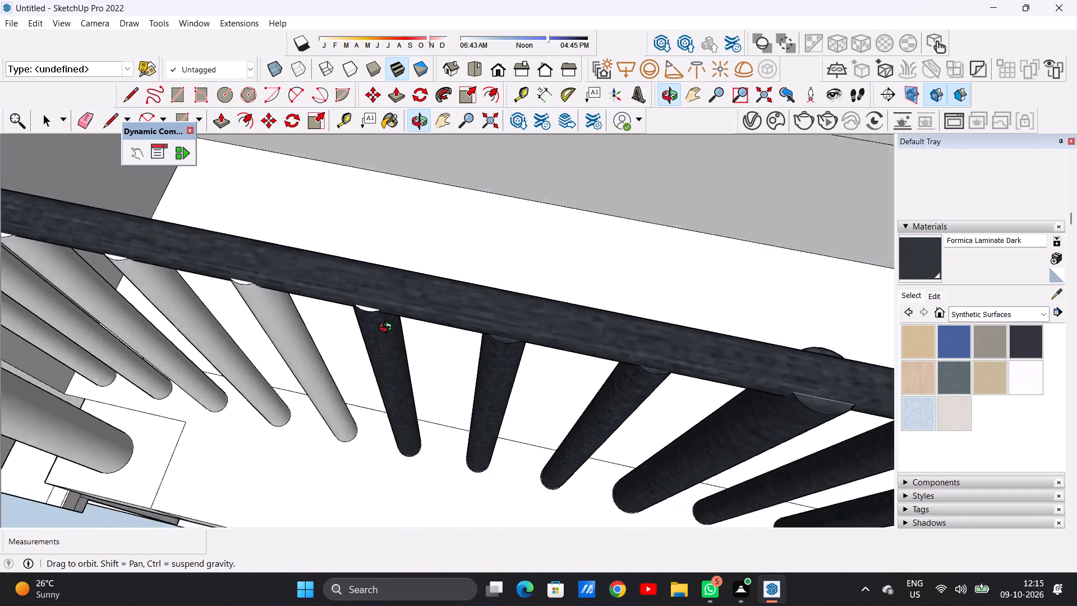
{"action": "middle_click_drag", "start_coordinate": [388, 329], "coordinate": [388, 331]}
{"action": "scroll", "coordinate": [378, 302], "scroll_direction": "up", "scroll_amount": 7}
{"action": "left_click", "coordinate": [350, 328]}
Paint the fourth baluster past the central post and its top face with Formica Laminate Dark.
{"action": "scroll", "coordinate": [365, 327], "scroll_direction": "down", "scroll_amount": 14}
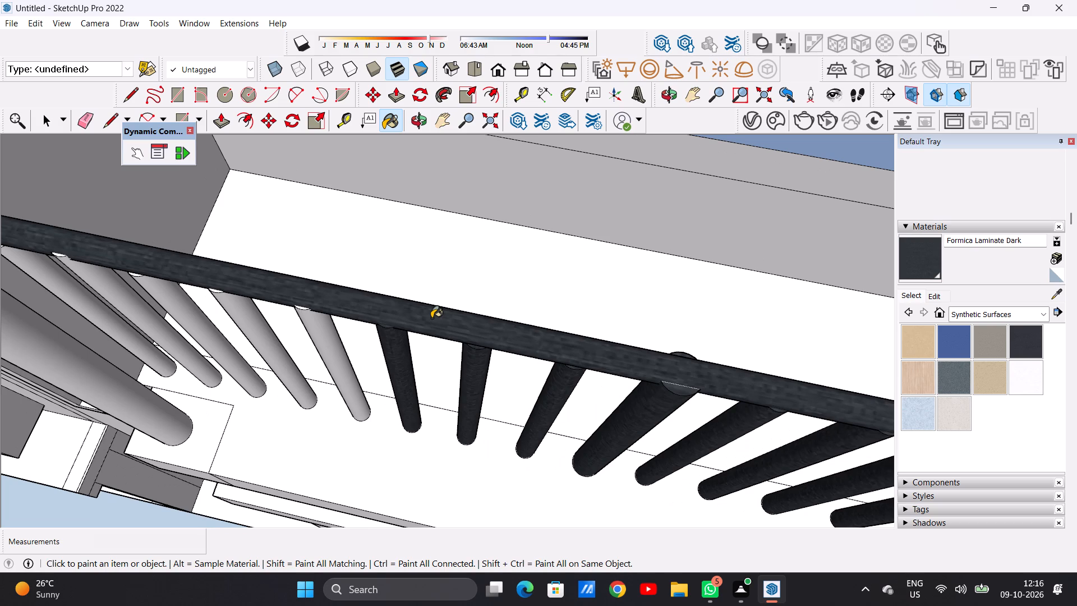
{"action": "scroll", "coordinate": [426, 353], "scroll_direction": "down", "scroll_amount": 7}
{"action": "scroll", "coordinate": [384, 343], "scroll_direction": "up", "scroll_amount": 6}
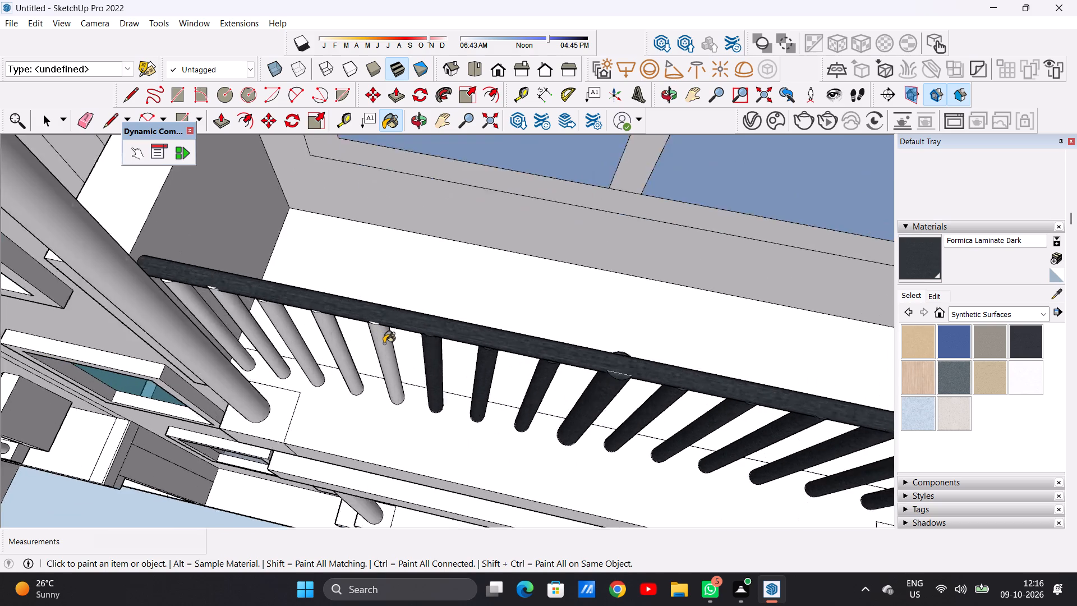
{"action": "scroll", "coordinate": [384, 343], "scroll_direction": "up", "scroll_amount": 4}
{"action": "scroll", "coordinate": [378, 323], "scroll_direction": "down", "scroll_amount": 1}
{"action": "scroll", "coordinate": [378, 323], "scroll_direction": "up", "scroll_amount": 11}
{"action": "left_click", "coordinate": [350, 296]}
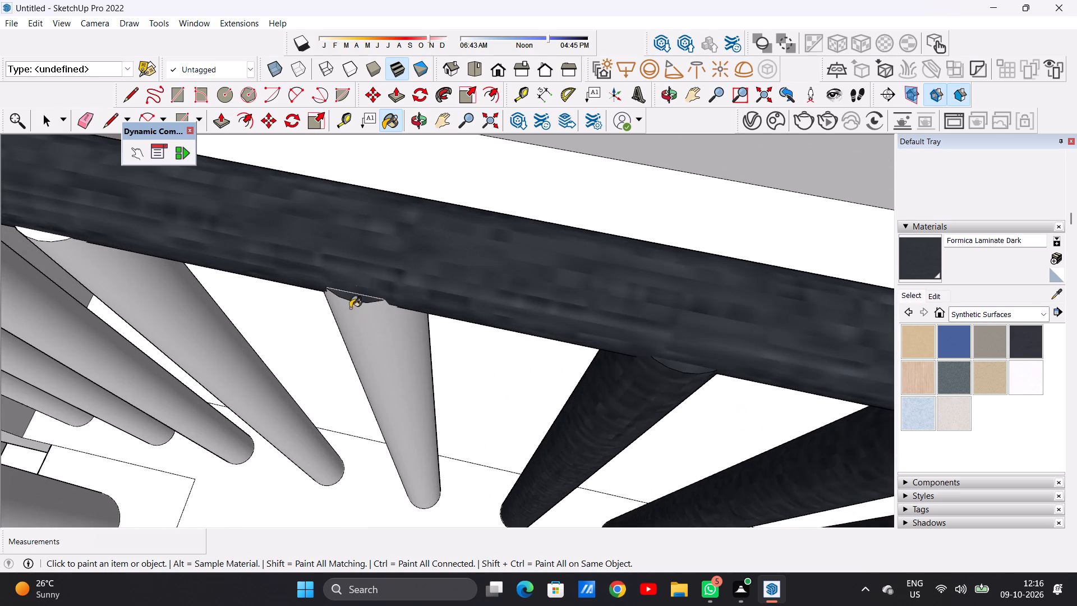
{"action": "left_click", "coordinate": [369, 370]}
{"action": "scroll", "coordinate": [409, 376], "scroll_direction": "down", "scroll_amount": 6}
{"action": "scroll", "coordinate": [403, 341], "scroll_direction": "up", "scroll_amount": 12}
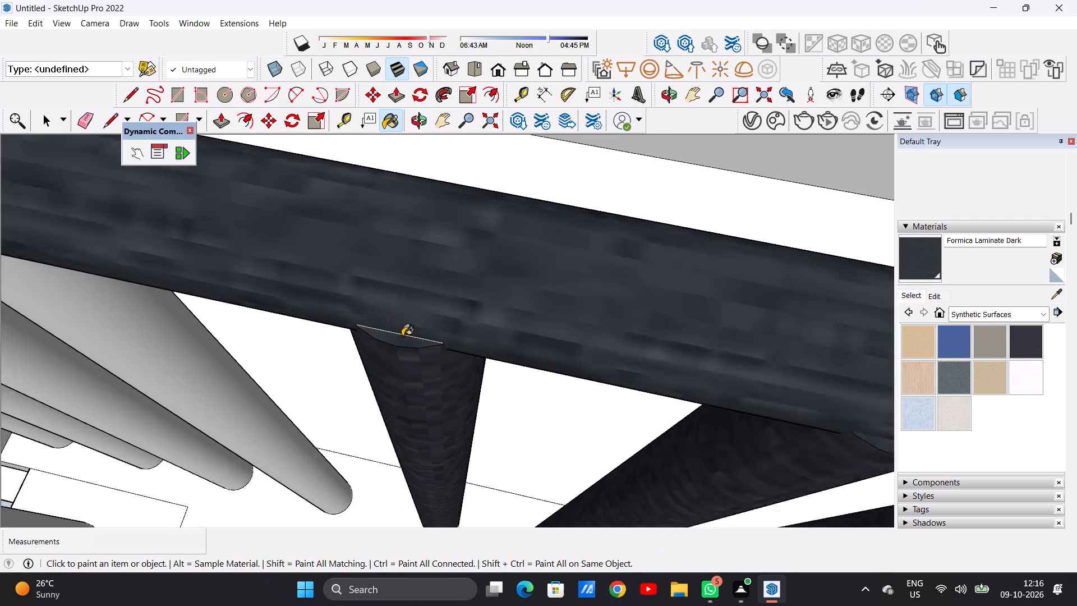
{"action": "scroll", "coordinate": [402, 336], "scroll_direction": "up", "scroll_amount": 20}
{"action": "left_click", "coordinate": [456, 347]}
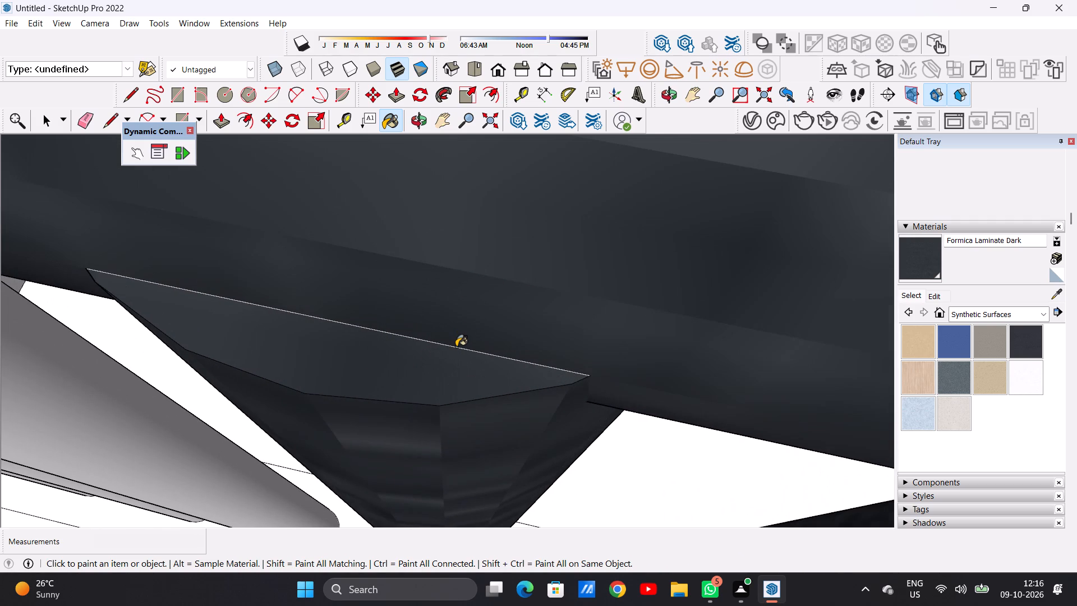
{"action": "left_click", "coordinate": [458, 352]}
Paint the fifth baluster past the thicker central post and its exposed top face with Formica Laminate Dark.
{"action": "scroll", "coordinate": [515, 372], "scroll_direction": "down", "scroll_amount": 16}
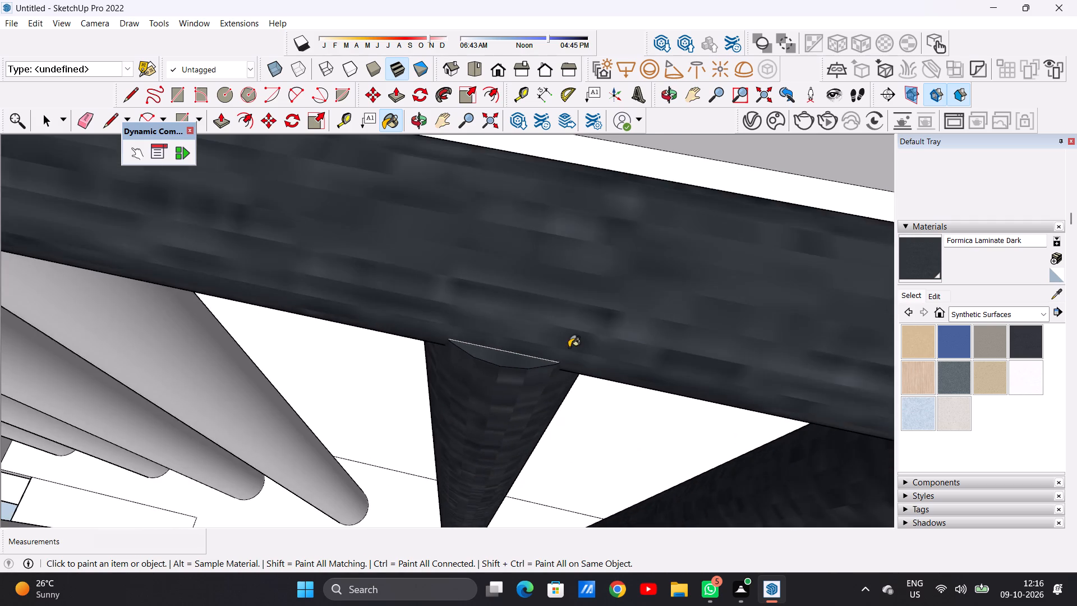
{"action": "scroll", "coordinate": [569, 347], "scroll_direction": "down", "scroll_amount": 20}
{"action": "scroll", "coordinate": [569, 347], "scroll_direction": "down", "scroll_amount": 12}
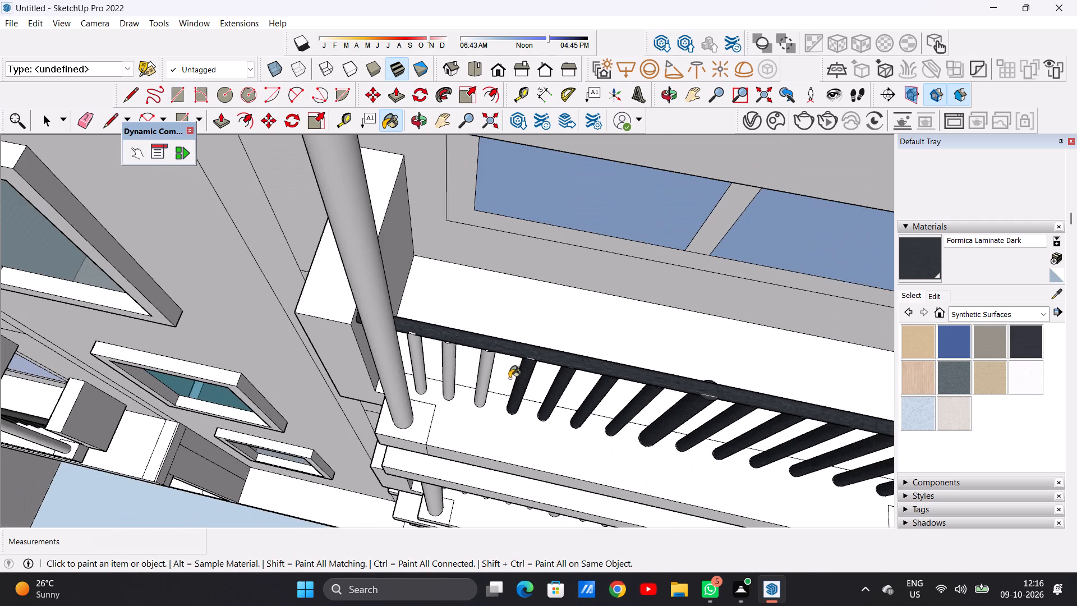
{"action": "middle_click_drag", "start_coordinate": [501, 387], "coordinate": [416, 338]}
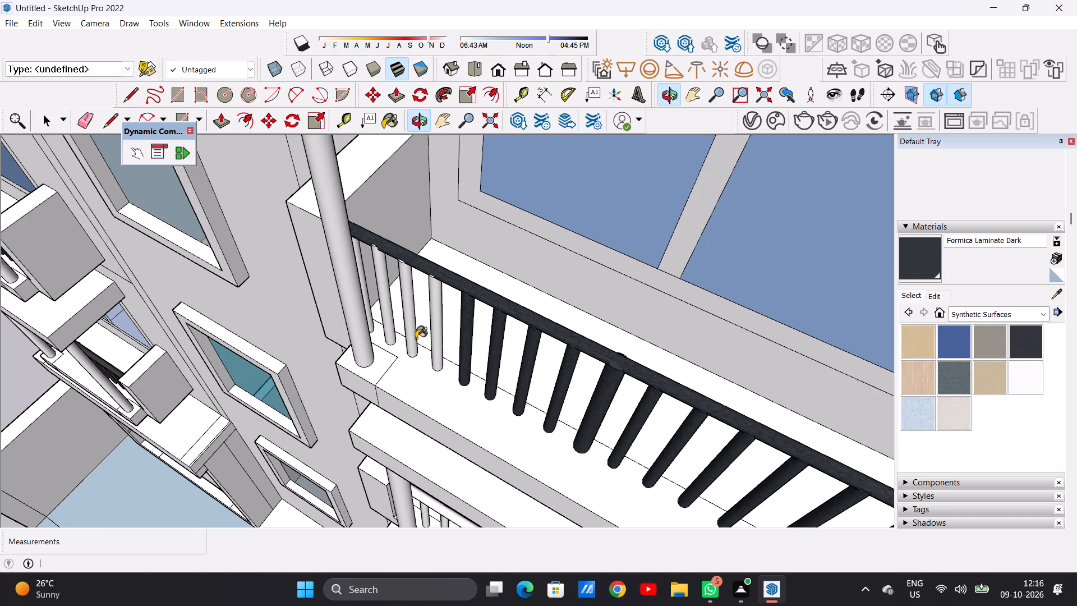
{"action": "scroll", "coordinate": [433, 295], "scroll_direction": "up", "scroll_amount": 8}
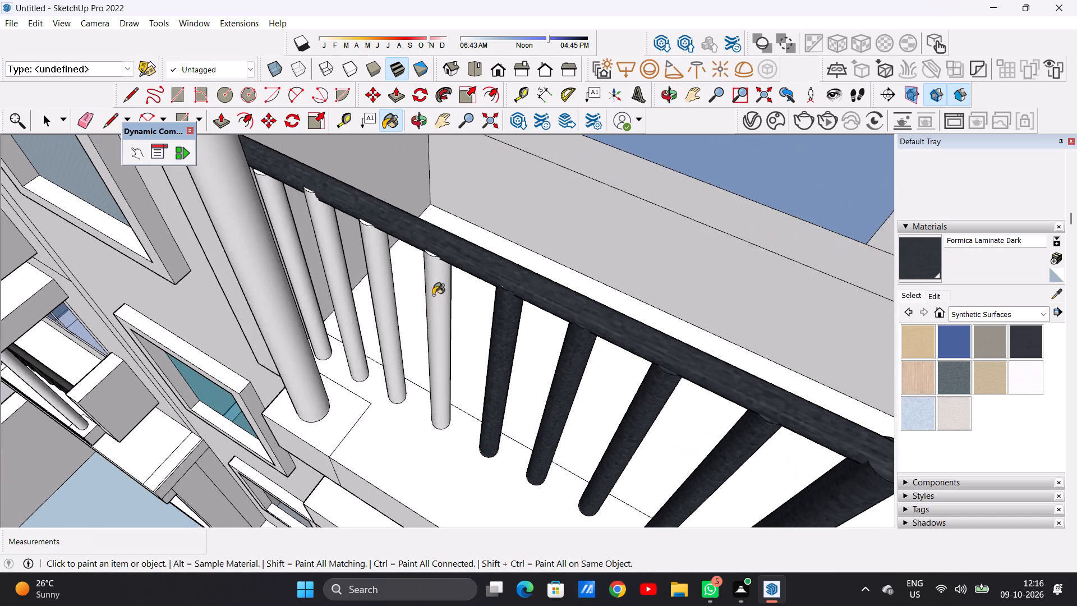
{"action": "scroll", "coordinate": [433, 295], "scroll_direction": "up", "scroll_amount": 7}
{"action": "left_click", "coordinate": [452, 272]}
{"action": "scroll", "coordinate": [429, 246], "scroll_direction": "down", "scroll_amount": 4}
{"action": "middle_click_drag", "start_coordinate": [429, 244], "coordinate": [429, 269]}
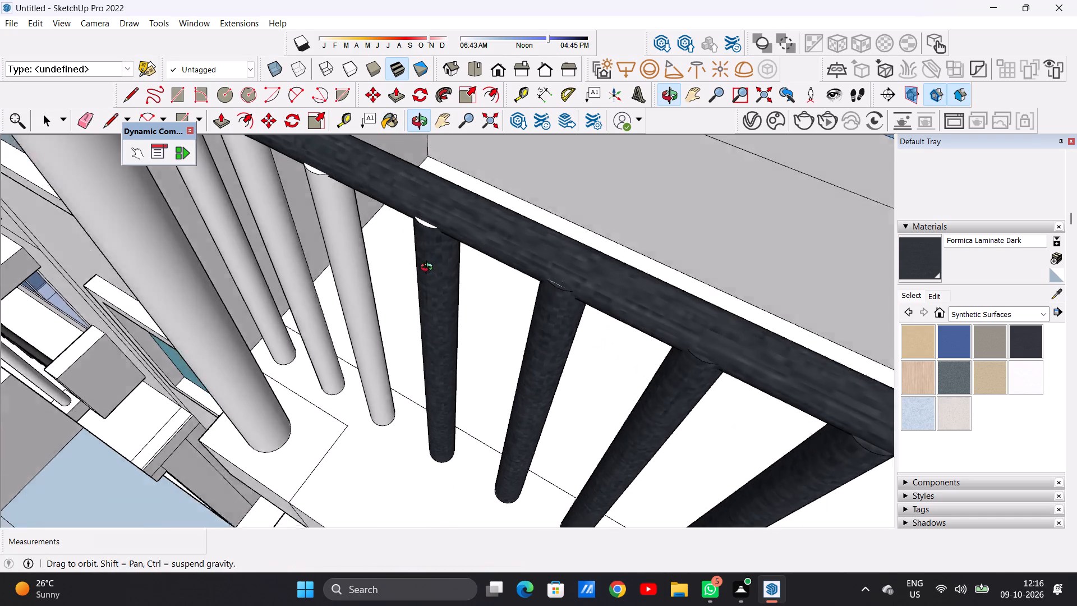
{"action": "middle_click_drag", "start_coordinate": [429, 269], "coordinate": [437, 318]}
{"action": "scroll", "coordinate": [426, 287], "scroll_direction": "up", "scroll_amount": 12}
{"action": "left_click", "coordinate": [427, 326]}
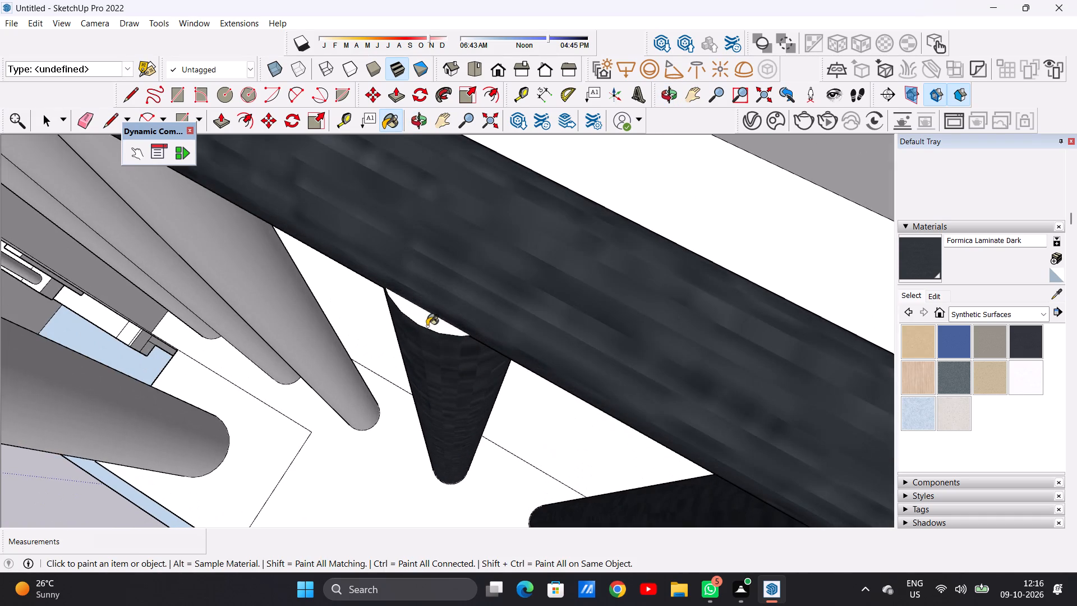
Paint the sixth baluster past the central post and its top face with Formica Laminate Dark.
{"action": "scroll", "coordinate": [434, 309], "scroll_direction": "down", "scroll_amount": 16}
{"action": "middle_click_drag", "start_coordinate": [433, 389], "coordinate": [401, 392]}
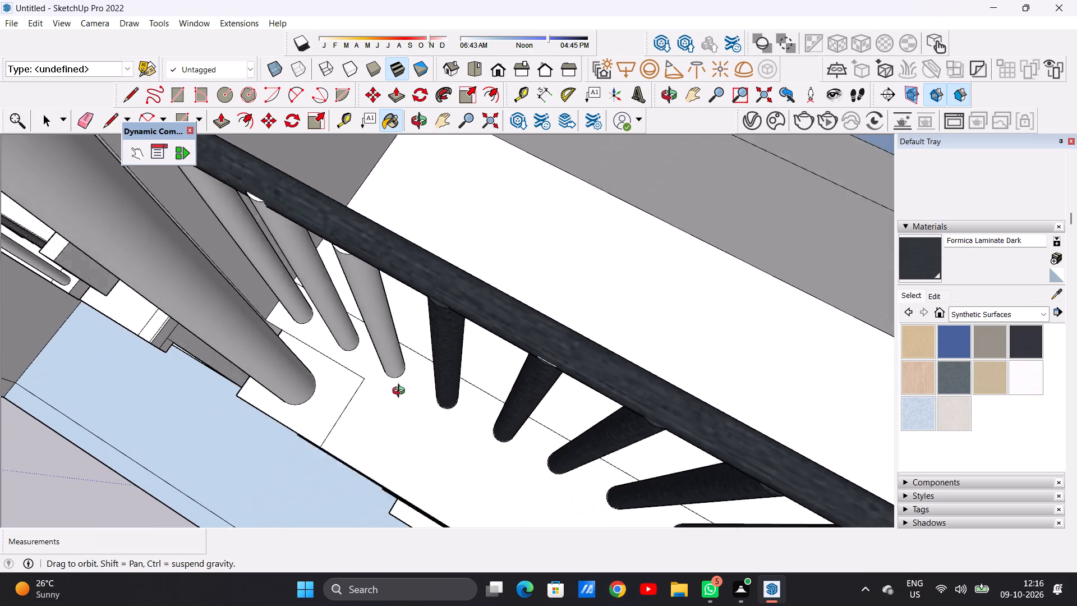
{"action": "middle_click_drag", "start_coordinate": [401, 392], "coordinate": [536, 358]}
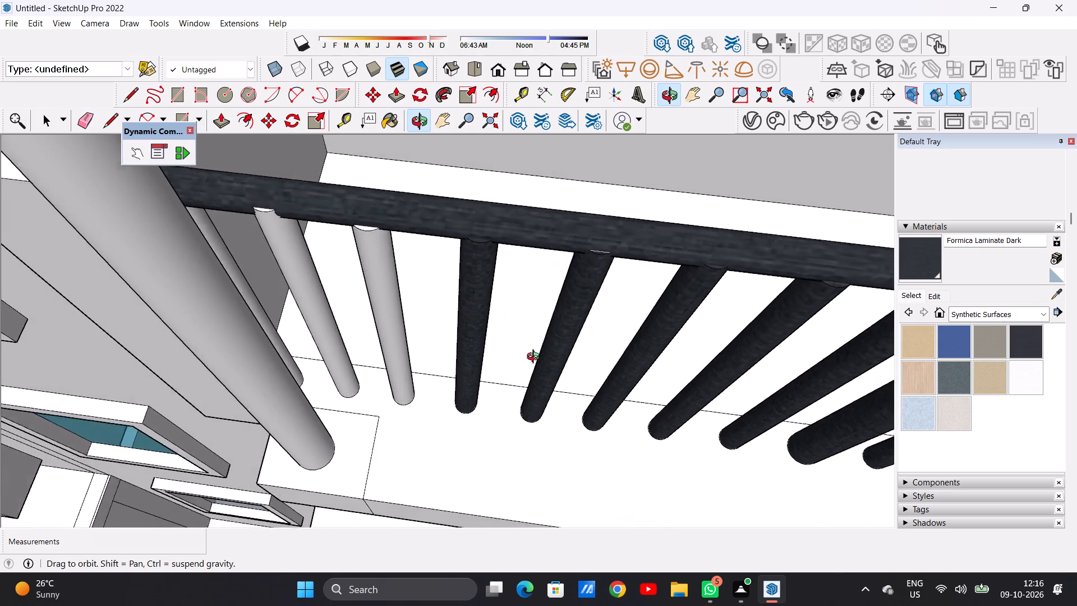
{"action": "middle_click_drag", "start_coordinate": [536, 358], "coordinate": [542, 392]}
{"action": "scroll", "coordinate": [384, 296], "scroll_direction": "up", "scroll_amount": 18}
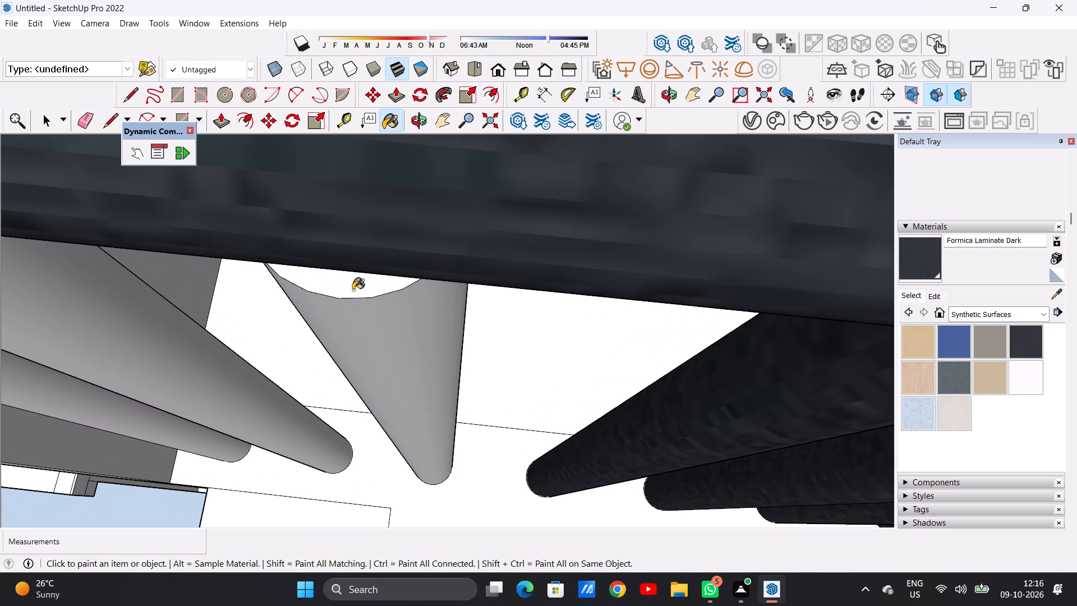
{"action": "left_click", "coordinate": [353, 290]}
{"action": "left_click", "coordinate": [369, 330]}
Paint the seventh baluster past the central post and its top face with Formica Laminate Dark.
{"action": "scroll", "coordinate": [409, 362], "scroll_direction": "down", "scroll_amount": 17}
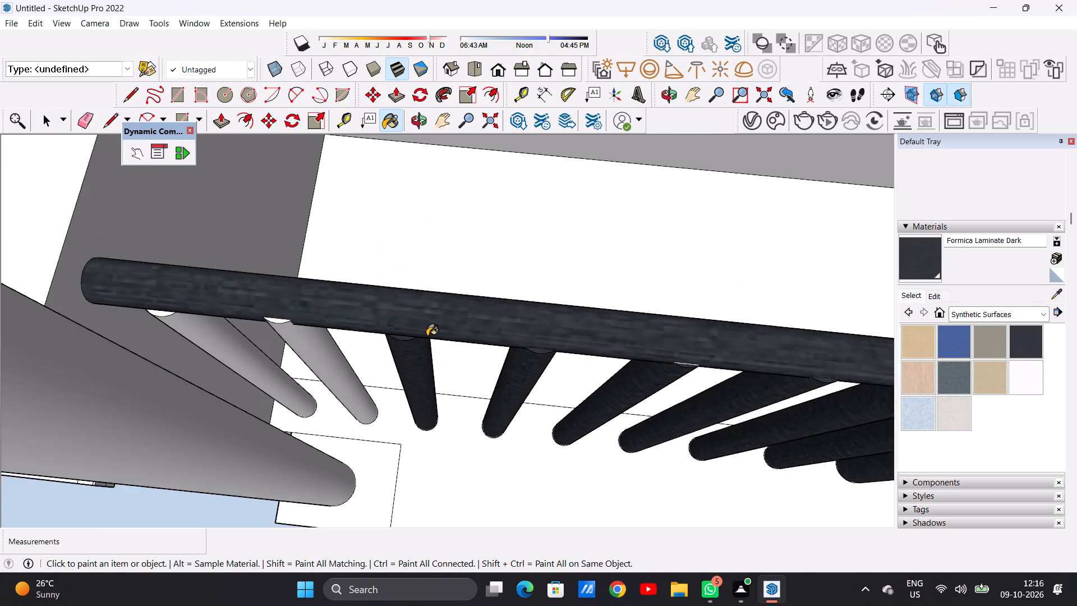
{"action": "scroll", "coordinate": [427, 336], "scroll_direction": "down", "scroll_amount": 3}
{"action": "middle_click_drag", "start_coordinate": [515, 323], "coordinate": [233, 332]}
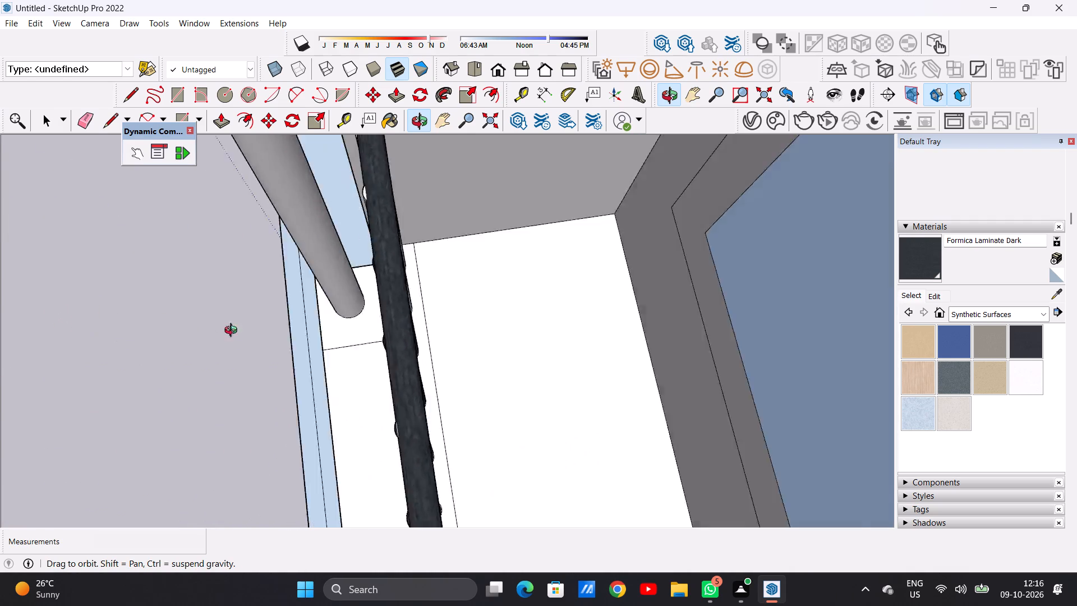
{"action": "middle_click_drag", "start_coordinate": [233, 332], "coordinate": [404, 293]}
{"action": "scroll", "coordinate": [331, 260], "scroll_direction": "up", "scroll_amount": 15}
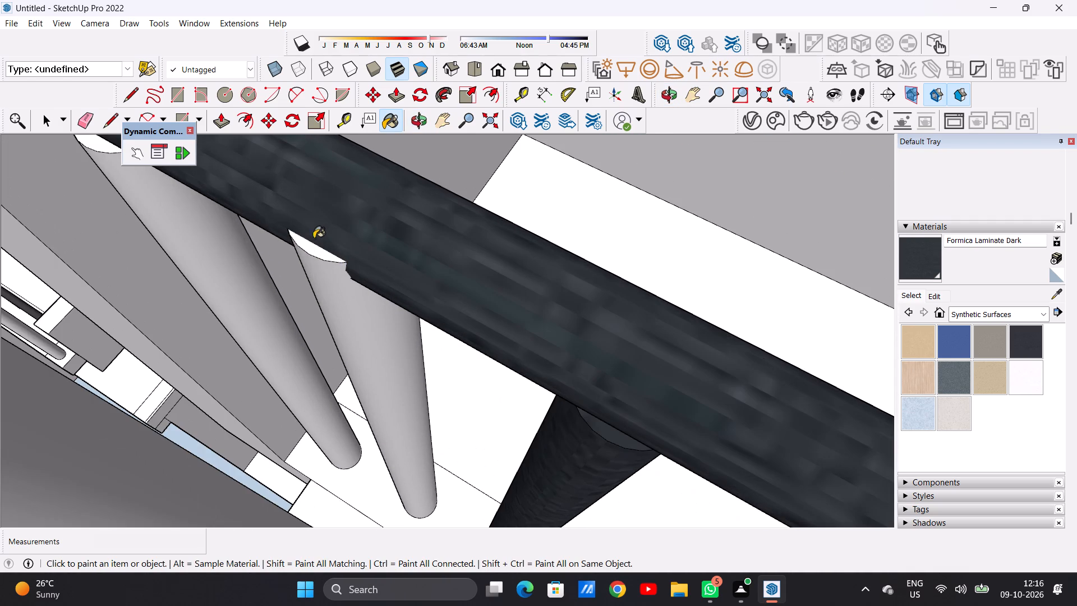
{"action": "left_click", "coordinate": [317, 252]}
{"action": "left_click", "coordinate": [331, 293]}
Paint the railing's last white baluster, behind the round corner column, and its top face with Formica Laminate Dark.
{"action": "scroll", "coordinate": [362, 319], "scroll_direction": "down", "scroll_amount": 3}
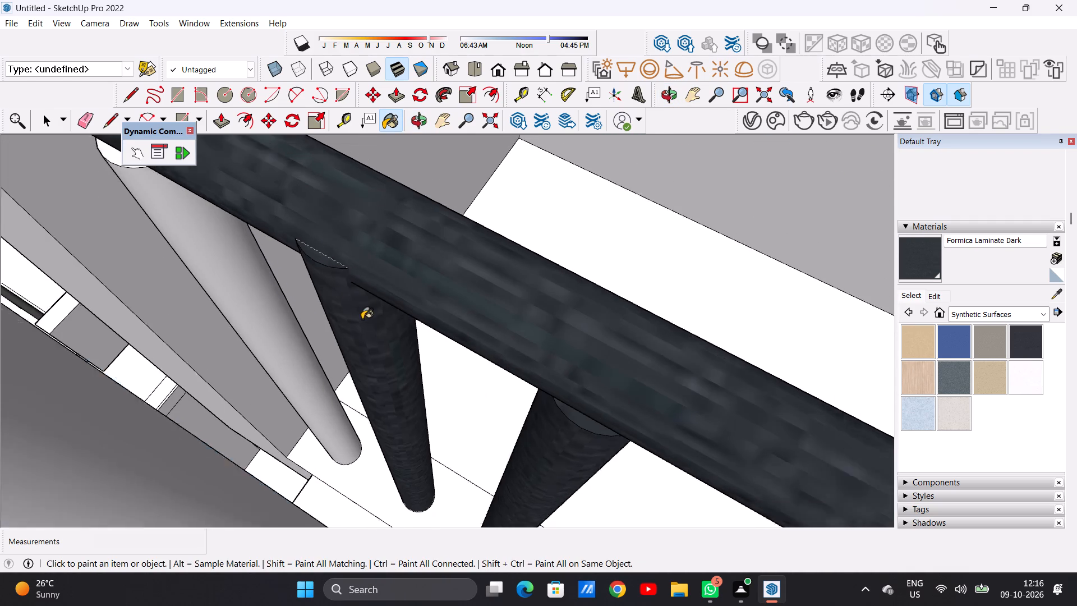
{"action": "scroll", "coordinate": [362, 319], "scroll_direction": "down", "scroll_amount": 8}
{"action": "middle_click_drag", "start_coordinate": [458, 280], "coordinate": [218, 297]}
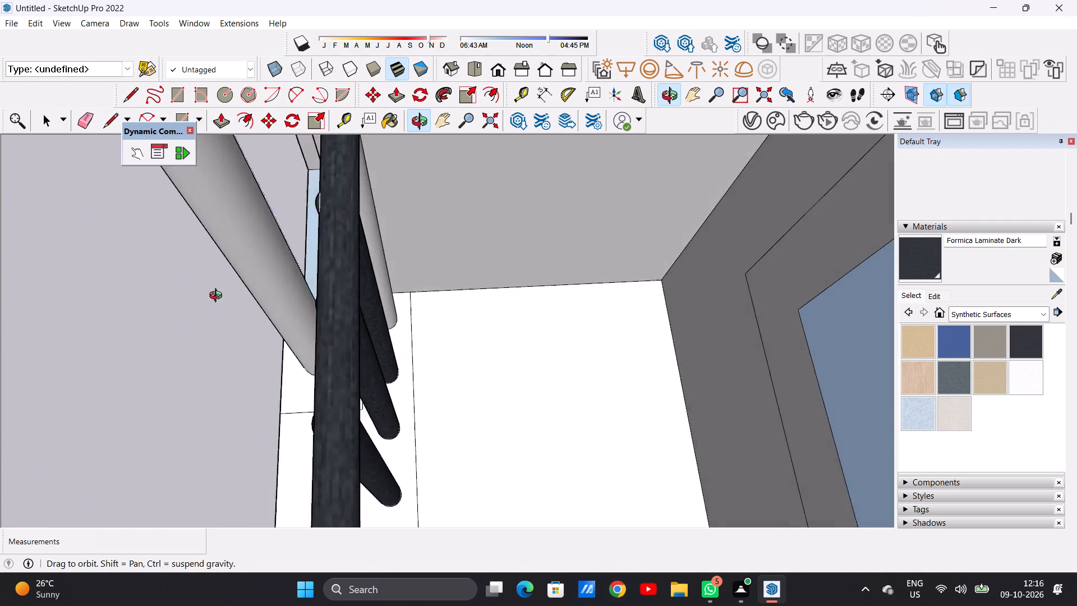
{"action": "middle_click_drag", "start_coordinate": [218, 297], "coordinate": [241, 313]}
{"action": "scroll", "coordinate": [295, 255], "scroll_direction": "up", "scroll_amount": 6}
{"action": "scroll", "coordinate": [316, 264], "scroll_direction": "down", "scroll_amount": 7}
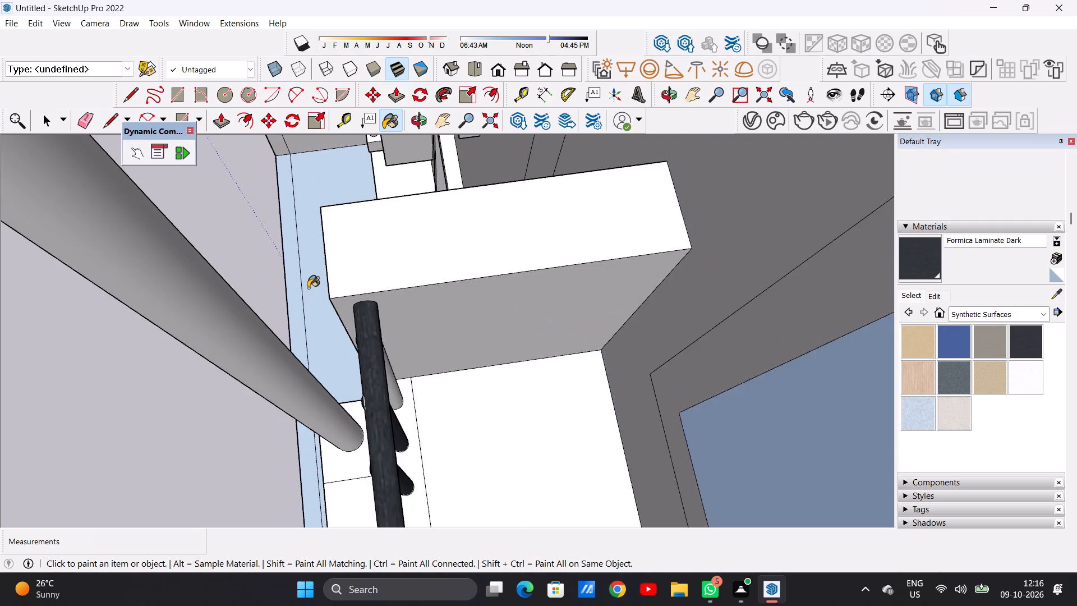
{"action": "scroll", "coordinate": [309, 290], "scroll_direction": "down", "scroll_amount": 11}
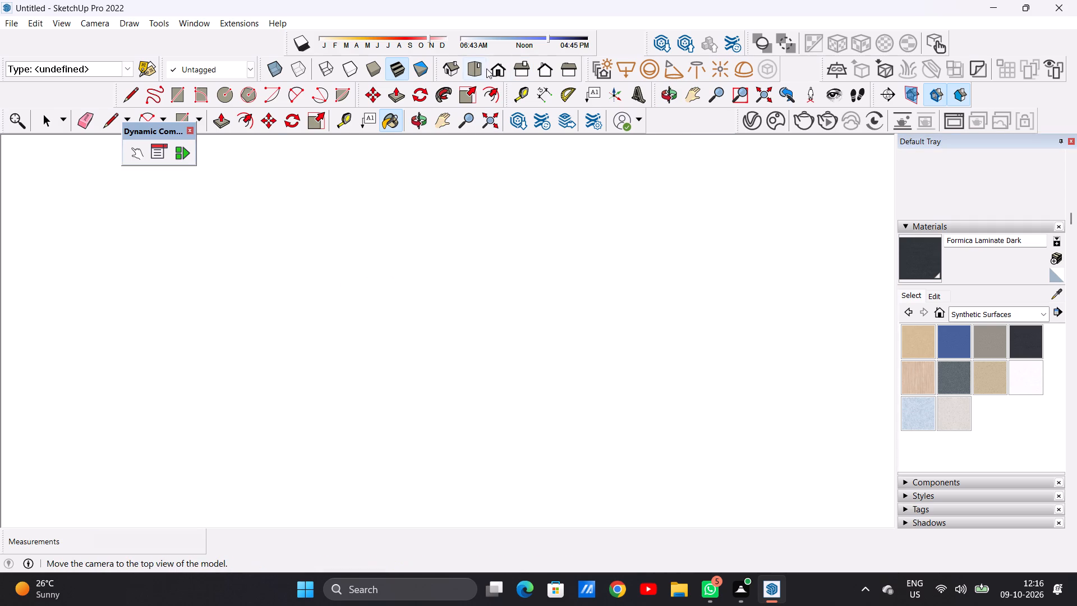
{"action": "left_click", "coordinate": [490, 70]}
{"action": "scroll", "coordinate": [476, 347], "scroll_direction": "down", "scroll_amount": 4}
{"action": "scroll", "coordinate": [429, 369], "scroll_direction": "down", "scroll_amount": 12}
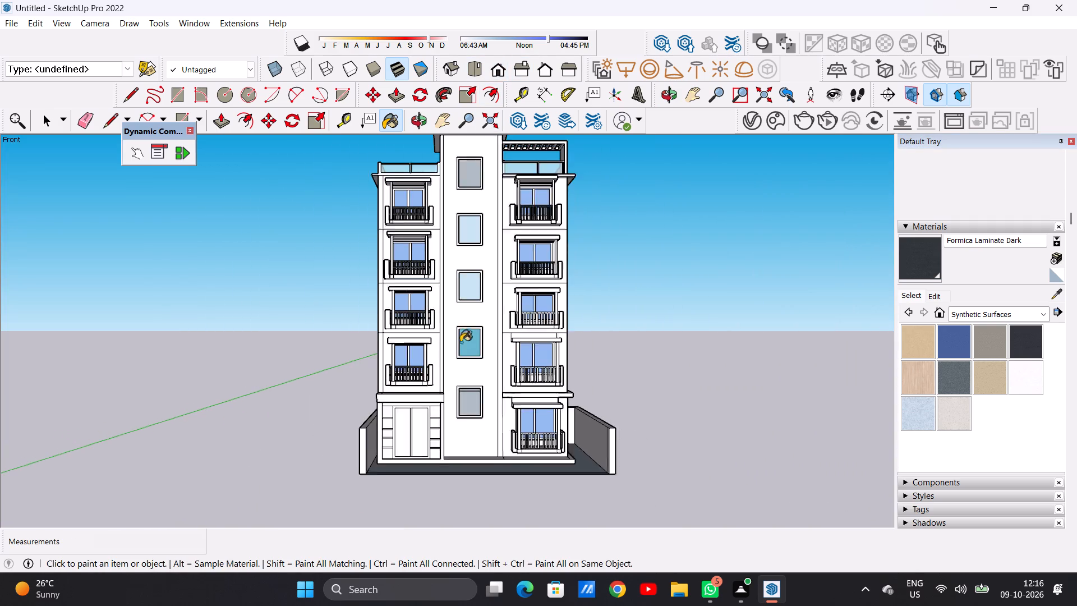
{"action": "middle_click_drag", "start_coordinate": [565, 274], "coordinate": [312, 406]}
{"action": "scroll", "coordinate": [553, 306], "scroll_direction": "up", "scroll_amount": 5}
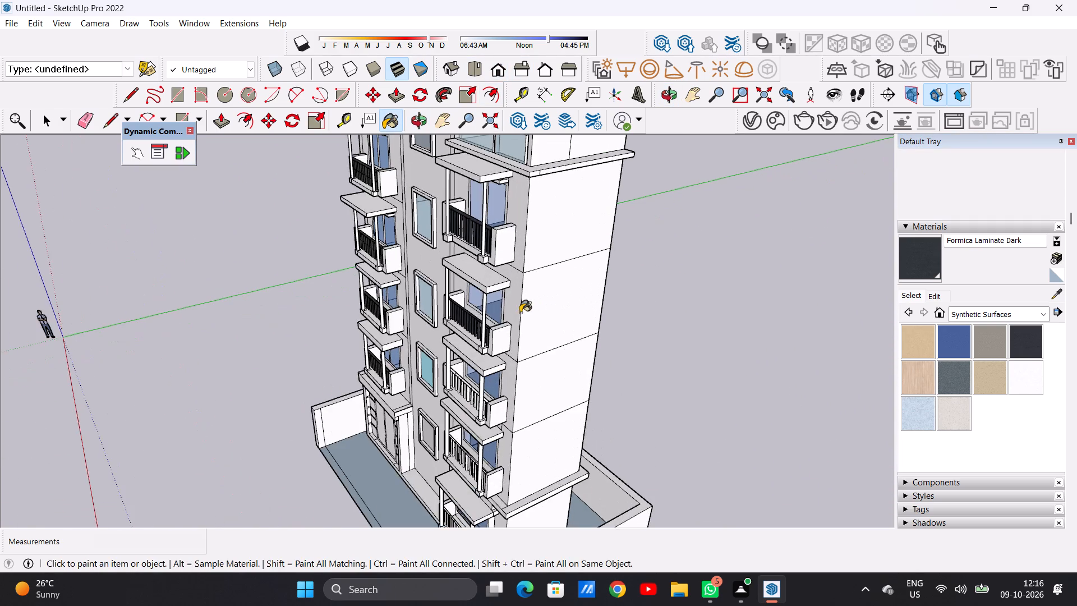
{"action": "scroll", "coordinate": [467, 313], "scroll_direction": "up", "scroll_amount": 6}
{"action": "scroll", "coordinate": [464, 315], "scroll_direction": "up", "scroll_amount": 16}
{"action": "scroll", "coordinate": [462, 304], "scroll_direction": "up", "scroll_amount": 9}
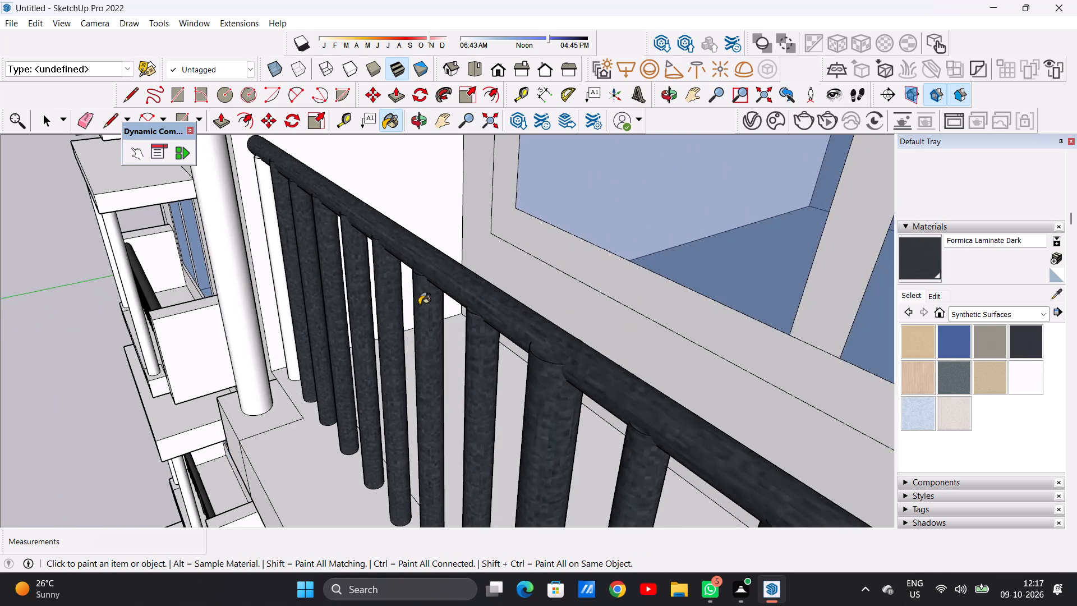
{"action": "middle_click_drag", "start_coordinate": [346, 273], "coordinate": [489, 313]}
{"action": "scroll", "coordinate": [148, 201], "scroll_direction": "up", "scroll_amount": 7}
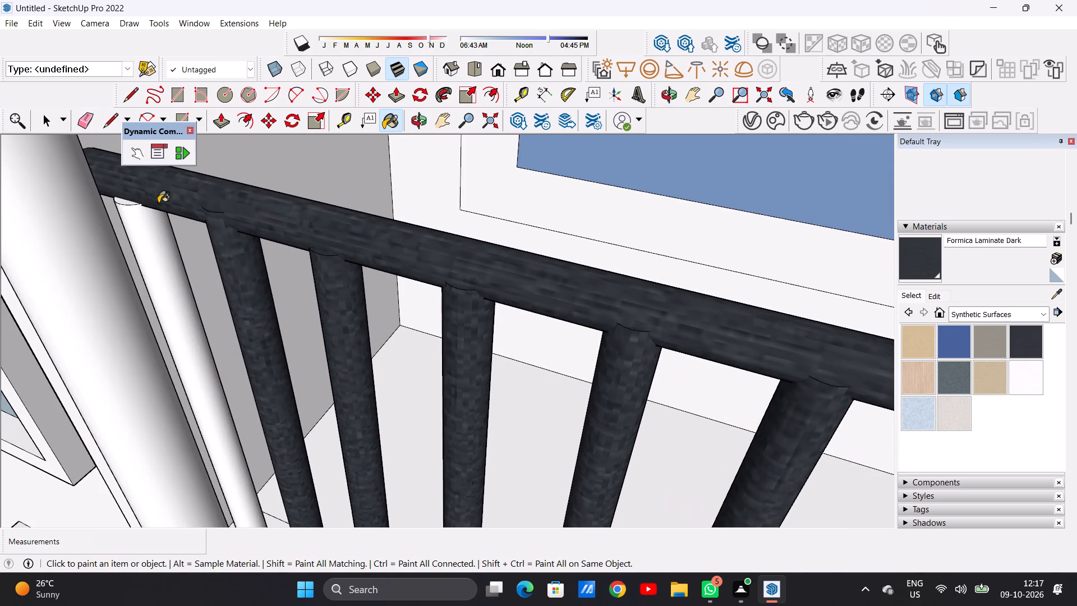
{"action": "left_click", "coordinate": [140, 218]}
{"action": "scroll", "coordinate": [126, 205], "scroll_direction": "up", "scroll_amount": 8}
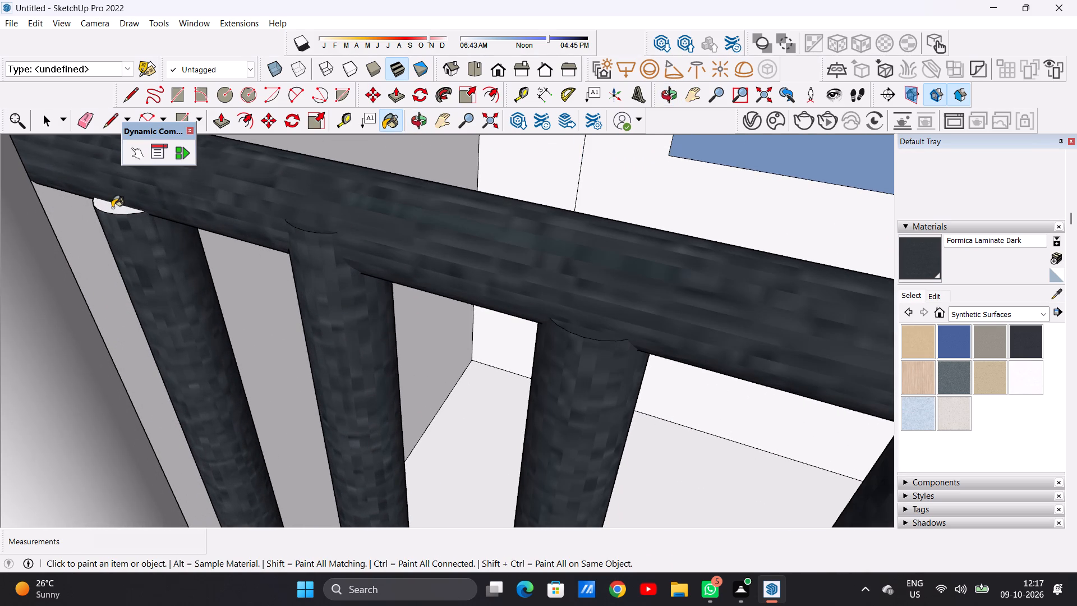
{"action": "left_click", "coordinate": [112, 208]}
On the next balcony down in the same bay, paint the outer end baluster and the handrail with Formica Laminate Dark.
{"action": "scroll", "coordinate": [168, 279], "scroll_direction": "down", "scroll_amount": 6}
{"action": "scroll", "coordinate": [306, 306], "scroll_direction": "down", "scroll_amount": 17}
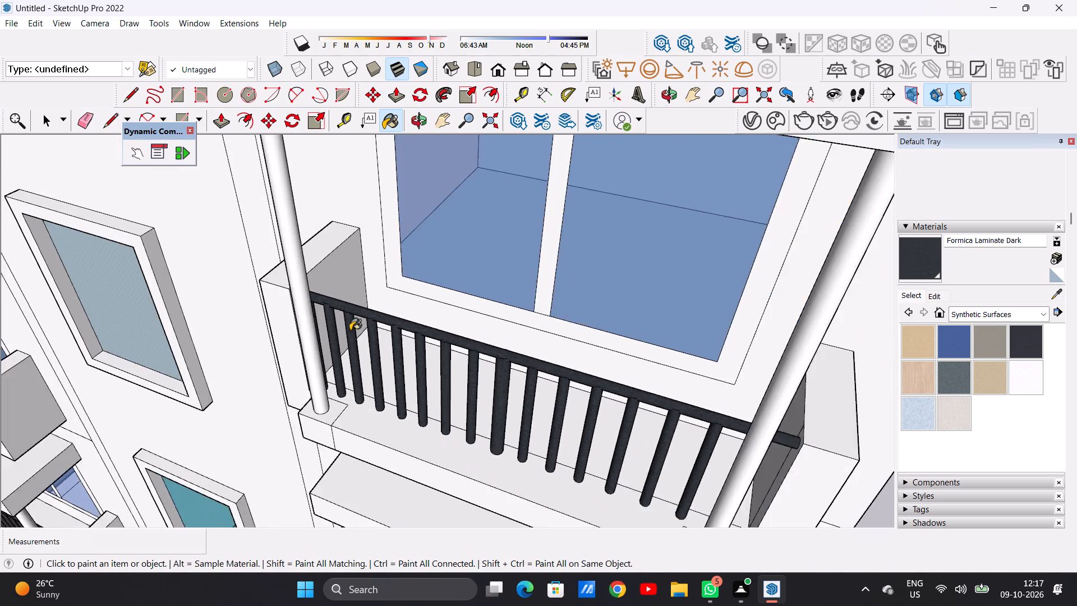
{"action": "scroll", "coordinate": [350, 330], "scroll_direction": "down", "scroll_amount": 10}
{"action": "scroll", "coordinate": [357, 346], "scroll_direction": "up", "scroll_amount": 1}
{"action": "scroll", "coordinate": [358, 346], "scroll_direction": "down", "scroll_amount": 18}
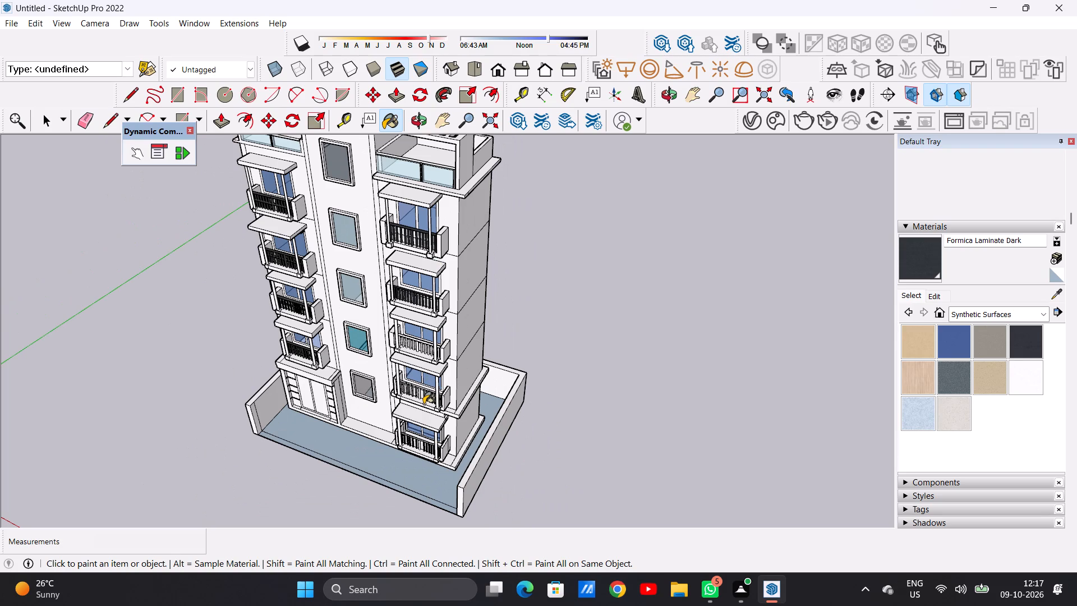
{"action": "middle_click_drag", "start_coordinate": [424, 404], "coordinate": [425, 384]}
{"action": "scroll", "coordinate": [434, 345], "scroll_direction": "up", "scroll_amount": 8}
{"action": "scroll", "coordinate": [444, 353], "scroll_direction": "down", "scroll_amount": 1}
{"action": "scroll", "coordinate": [444, 353], "scroll_direction": "up", "scroll_amount": 7}
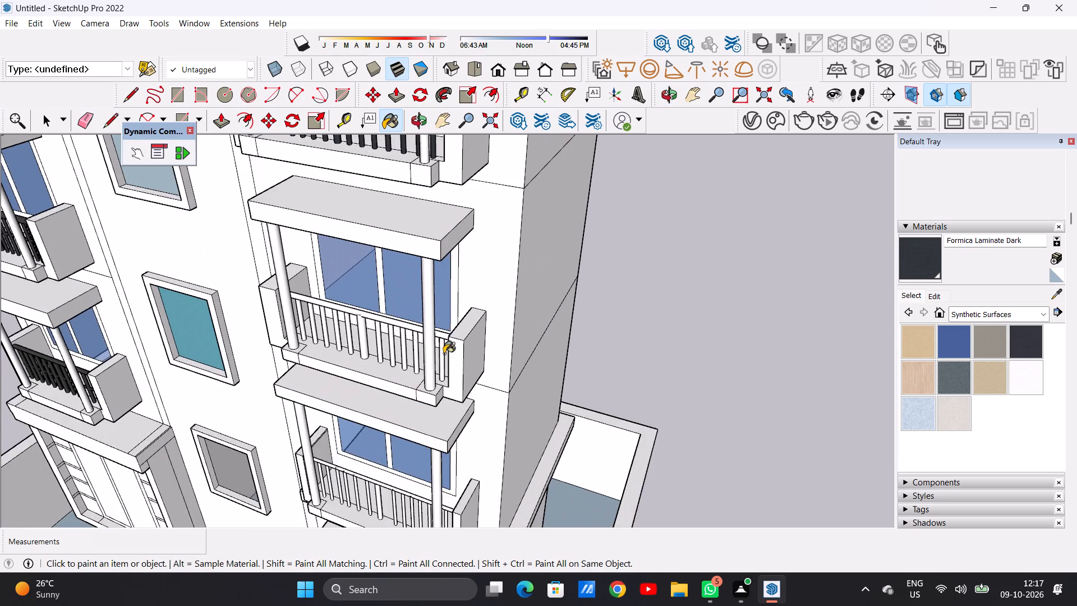
{"action": "scroll", "coordinate": [448, 333], "scroll_direction": "up", "scroll_amount": 10}
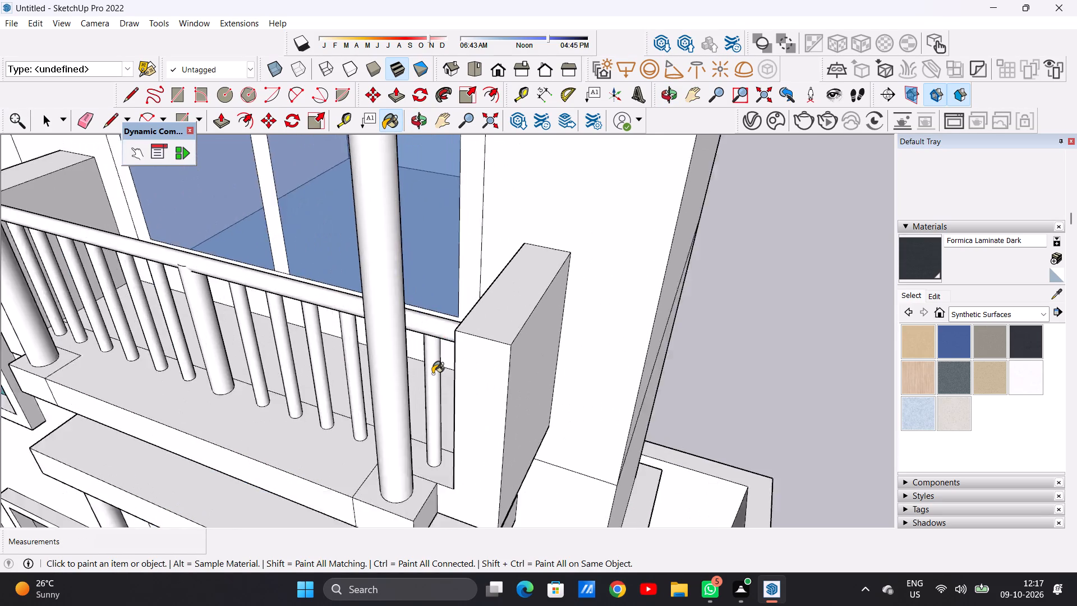
{"action": "scroll", "coordinate": [432, 374], "scroll_direction": "up", "scroll_amount": 13}
{"action": "left_click", "coordinate": [434, 360]}
{"action": "left_click", "coordinate": [432, 200]}
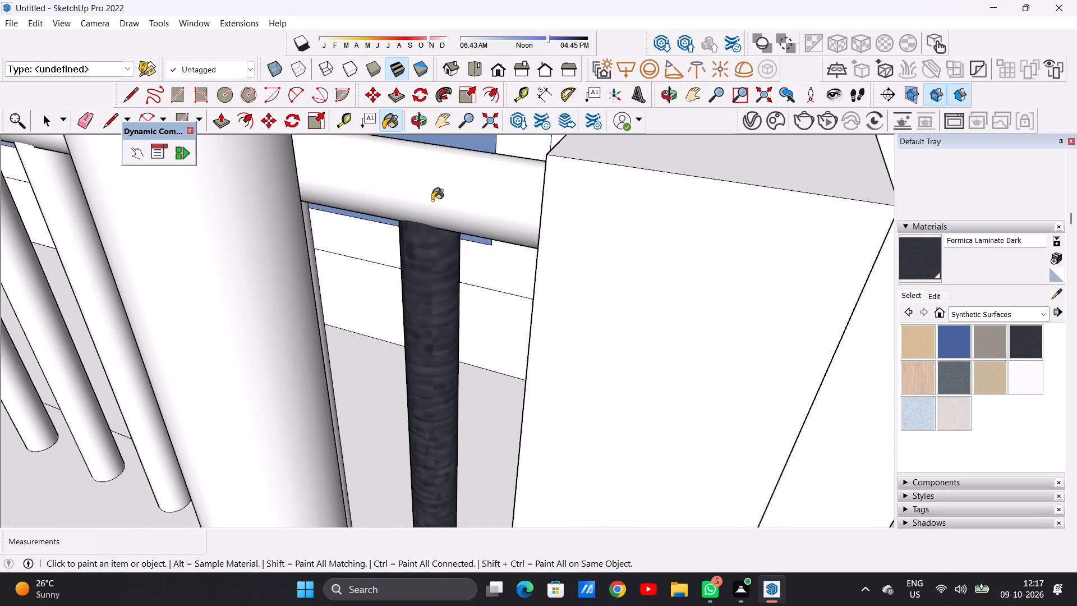
Paint the second, third and fourth balusters from that railing's outer end with Formica Laminate Dark.
{"action": "scroll", "coordinate": [439, 329], "scroll_direction": "down", "scroll_amount": 14}
{"action": "middle_click_drag", "start_coordinate": [315, 324], "coordinate": [529, 328]}
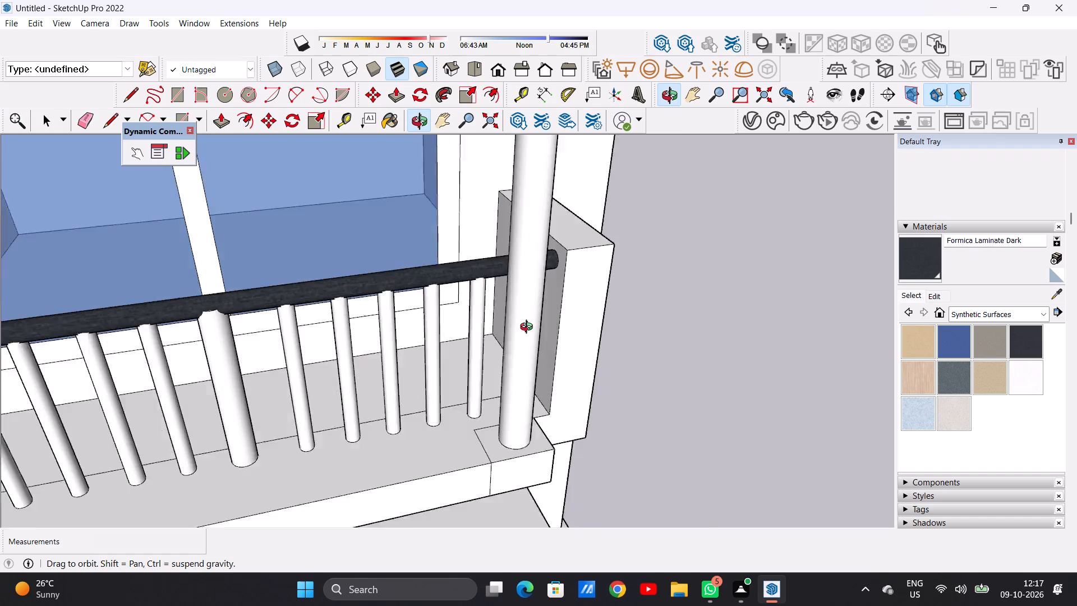
{"action": "middle_click_drag", "start_coordinate": [529, 328], "coordinate": [635, 370]}
{"action": "scroll", "coordinate": [524, 318], "scroll_direction": "up", "scroll_amount": 7}
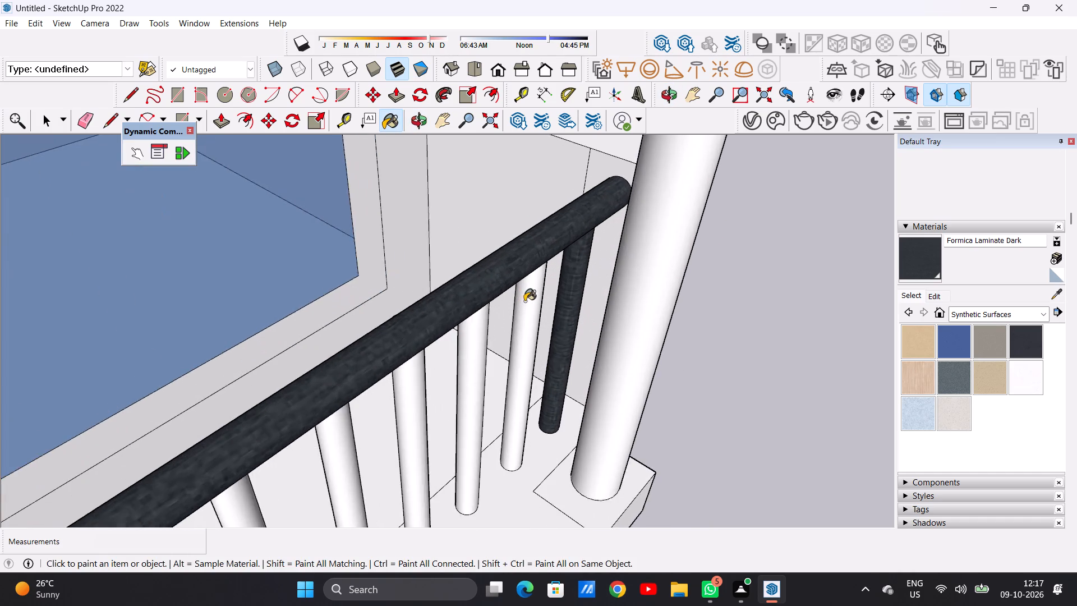
{"action": "scroll", "coordinate": [524, 301], "scroll_direction": "up", "scroll_amount": 4}
{"action": "left_click", "coordinate": [541, 273]}
{"action": "left_click", "coordinate": [445, 331]}
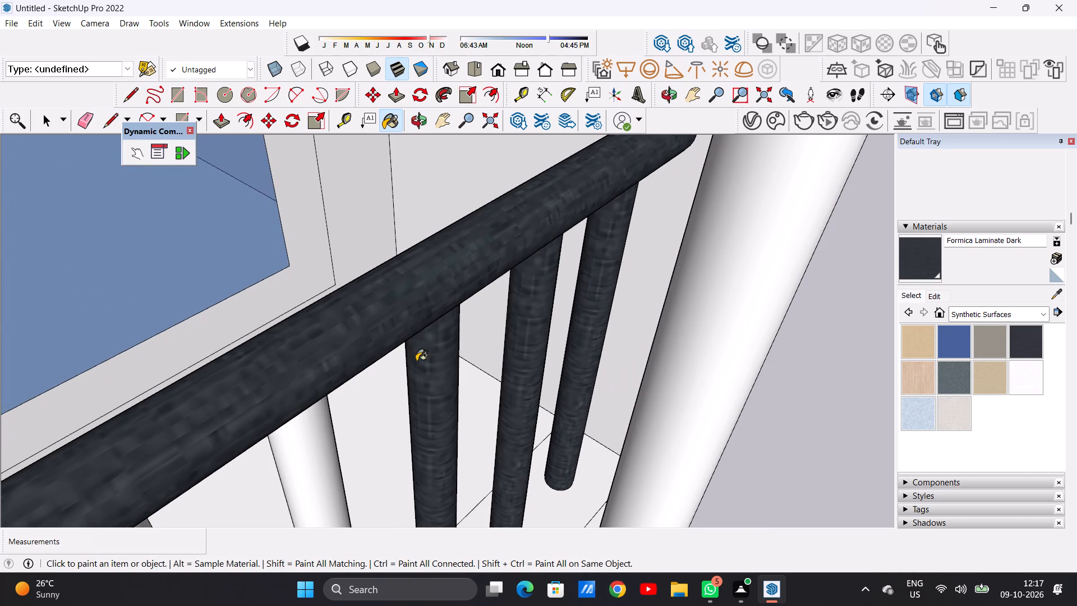
{"action": "left_click", "coordinate": [308, 431]}
Paint the two remaining white balusters between the painted ones and the thicker central post with Formica Laminate Dark.
{"action": "scroll", "coordinate": [381, 382], "scroll_direction": "down", "scroll_amount": 10}
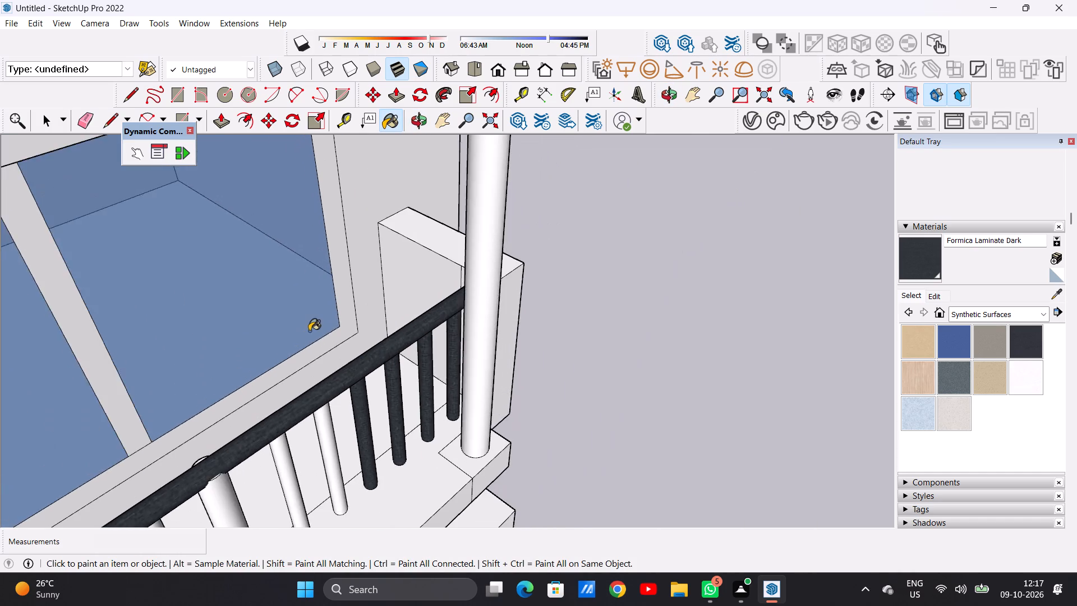
{"action": "scroll", "coordinate": [309, 331], "scroll_direction": "down", "scroll_amount": 15}
{"action": "middle_click_drag", "start_coordinate": [388, 382], "coordinate": [40, 356]}
{"action": "scroll", "coordinate": [376, 281], "scroll_direction": "up", "scroll_amount": 6}
{"action": "scroll", "coordinate": [434, 292], "scroll_direction": "up", "scroll_amount": 15}
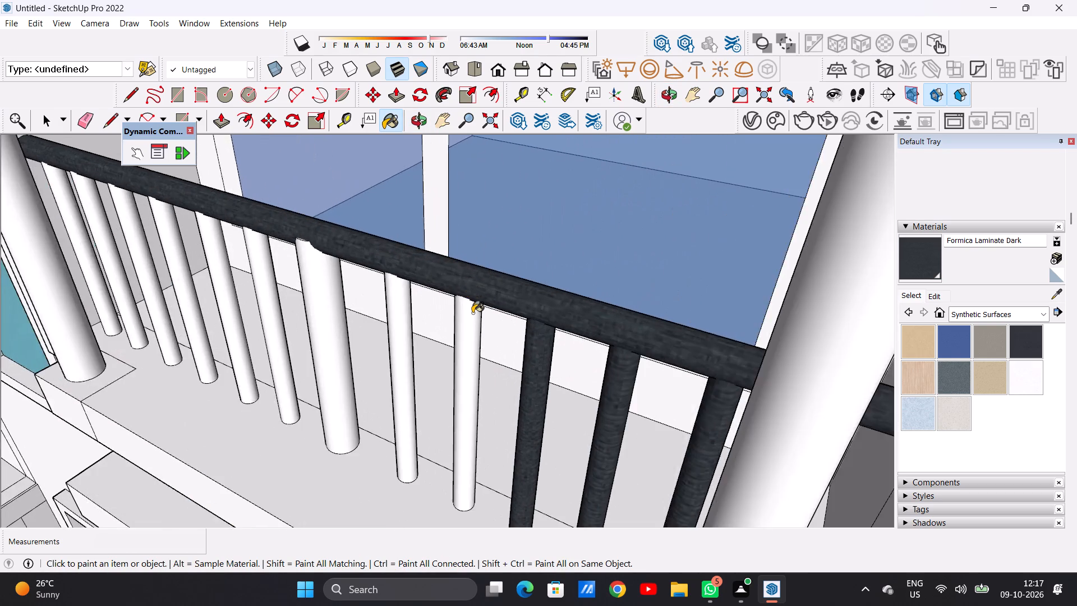
{"action": "scroll", "coordinate": [472, 313], "scroll_direction": "up", "scroll_amount": 2}
{"action": "scroll", "coordinate": [472, 316], "scroll_direction": "down", "scroll_amount": 1}
{"action": "scroll", "coordinate": [472, 316], "scroll_direction": "up", "scroll_amount": 2}
{"action": "left_click", "coordinate": [472, 316]}
{"action": "left_click", "coordinate": [375, 300]}
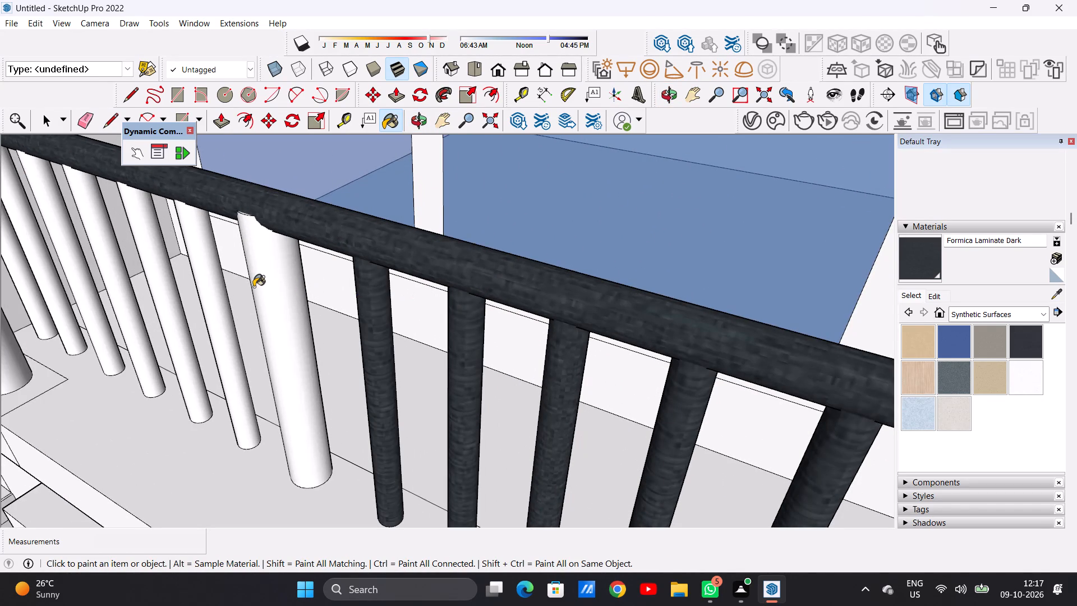
Paint the thicker central post and its exposed top face with Formica Laminate Dark.
{"action": "left_click", "coordinate": [271, 281]}
{"action": "scroll", "coordinate": [340, 359], "scroll_direction": "down", "scroll_amount": 6}
{"action": "scroll", "coordinate": [310, 306], "scroll_direction": "up", "scroll_amount": 8}
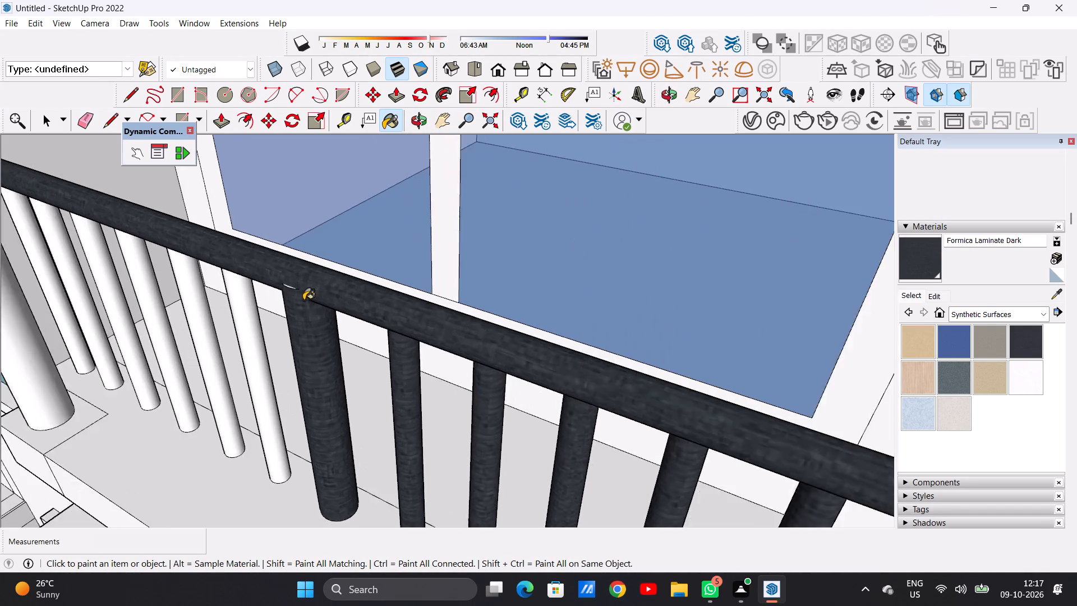
{"action": "scroll", "coordinate": [289, 287], "scroll_direction": "up", "scroll_amount": 20}
{"action": "scroll", "coordinate": [289, 287], "scroll_direction": "up", "scroll_amount": 3}
{"action": "left_click", "coordinate": [288, 274]}
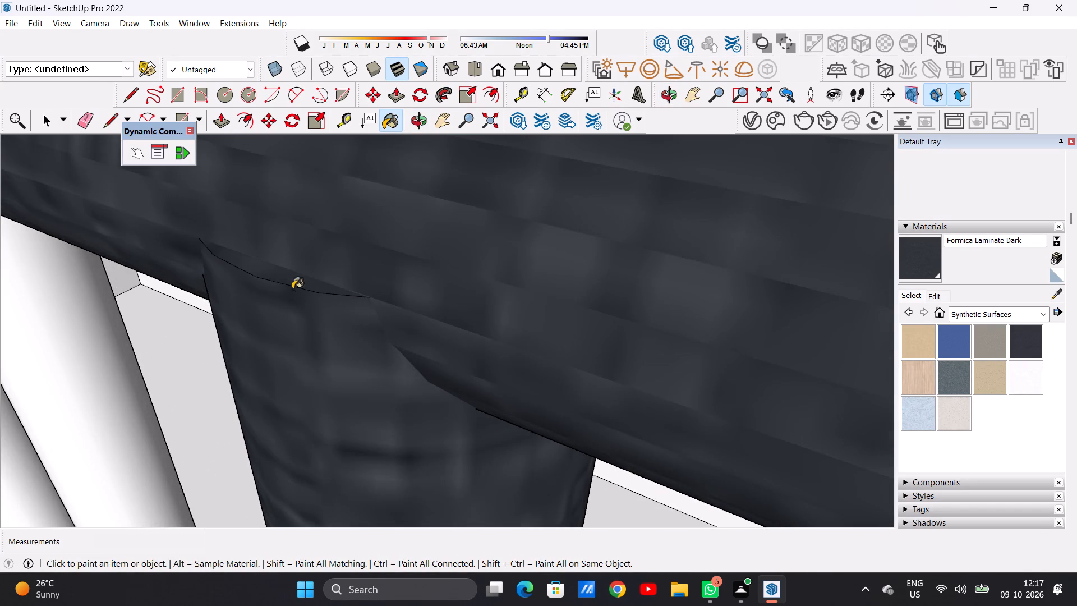
Paint the first two white balusters beyond the railing's thicker central post with Formica Laminate Dark.
{"action": "scroll", "coordinate": [342, 355], "scroll_direction": "down", "scroll_amount": 20}
{"action": "scroll", "coordinate": [342, 355], "scroll_direction": "down", "scroll_amount": 5}
{"action": "scroll", "coordinate": [311, 333], "scroll_direction": "up", "scroll_amount": 6}
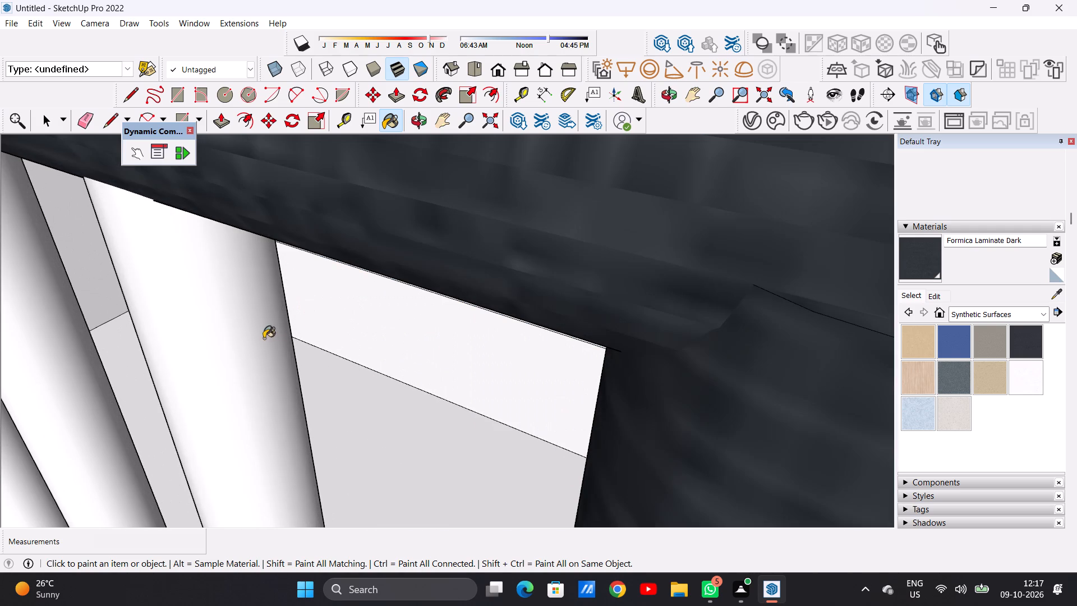
{"action": "left_click", "coordinate": [256, 338]}
{"action": "scroll", "coordinate": [393, 347], "scroll_direction": "down", "scroll_amount": 15}
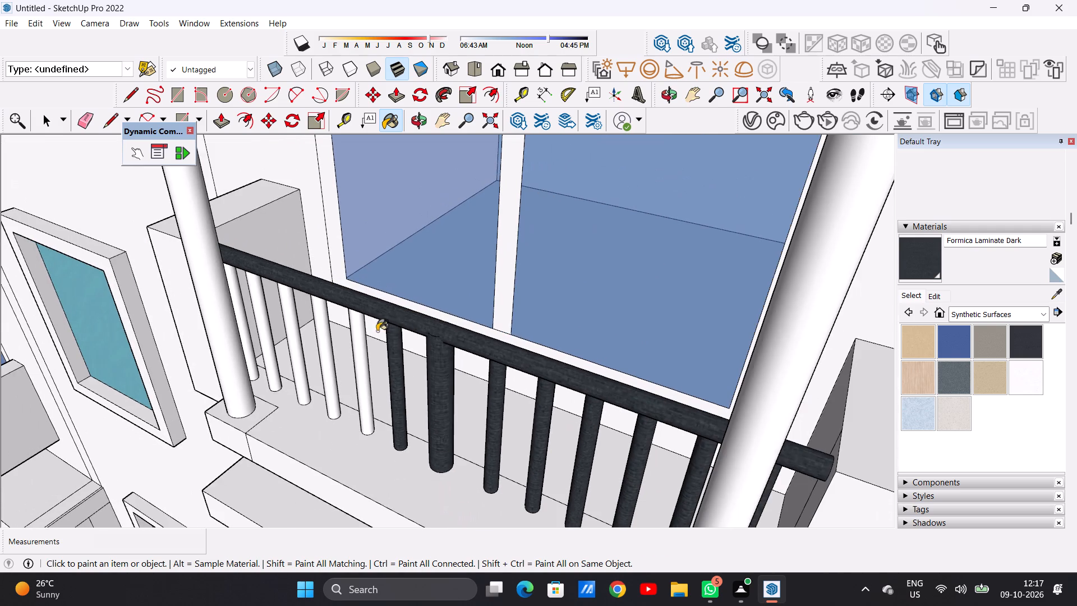
{"action": "scroll", "coordinate": [358, 330], "scroll_direction": "up", "scroll_amount": 19}
{"action": "left_click", "coordinate": [355, 304]}
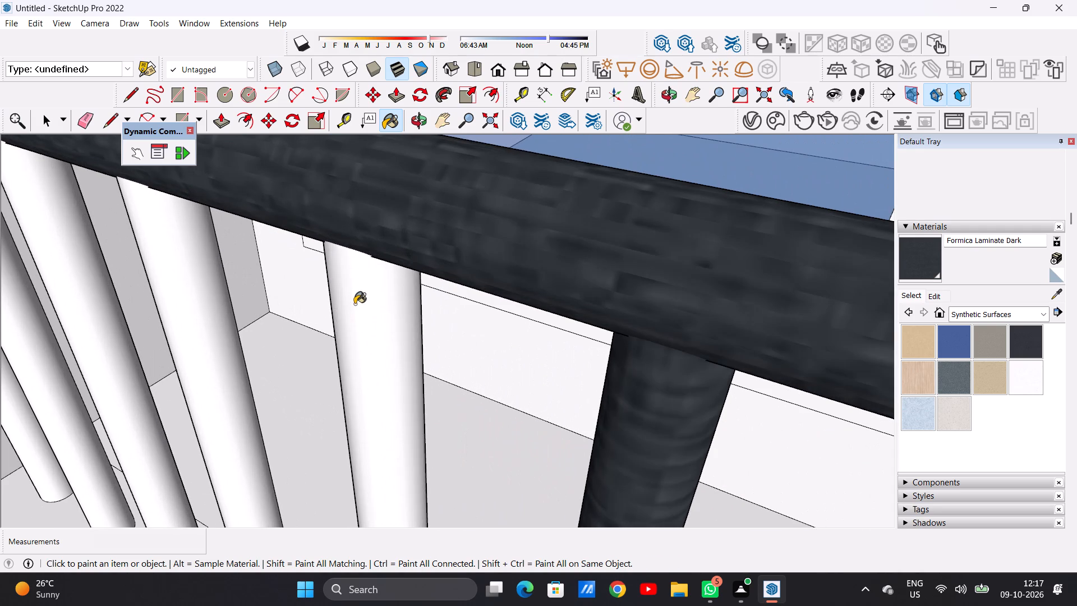
Paint the third and fourth balusters beyond the thicker central post of the same railing with Formica Laminate Dark.
{"action": "scroll", "coordinate": [370, 323], "scroll_direction": "down", "scroll_amount": 7}
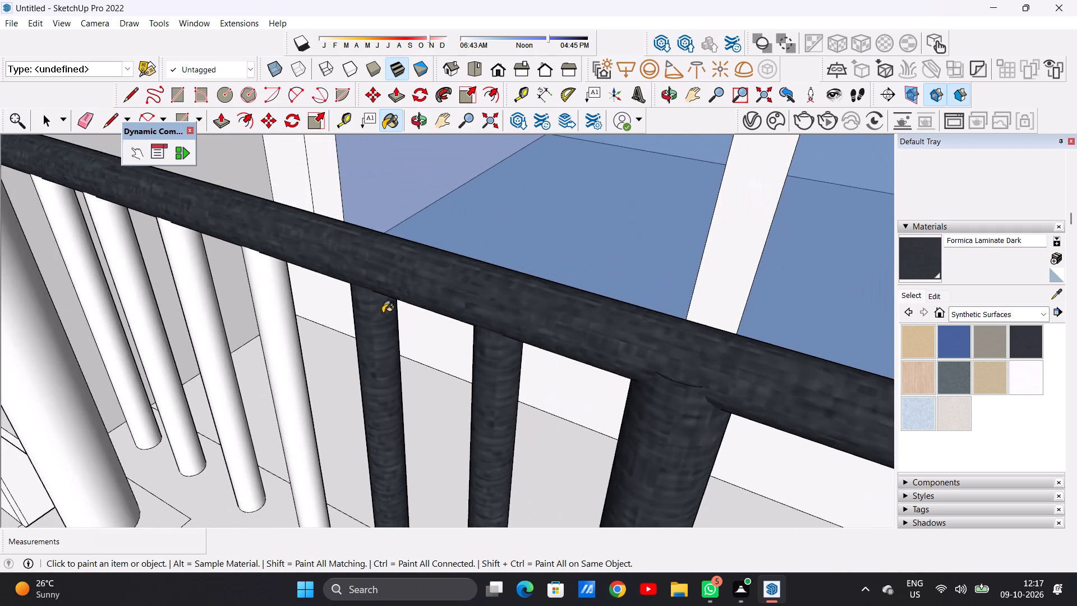
{"action": "scroll", "coordinate": [383, 313], "scroll_direction": "down", "scroll_amount": 18}
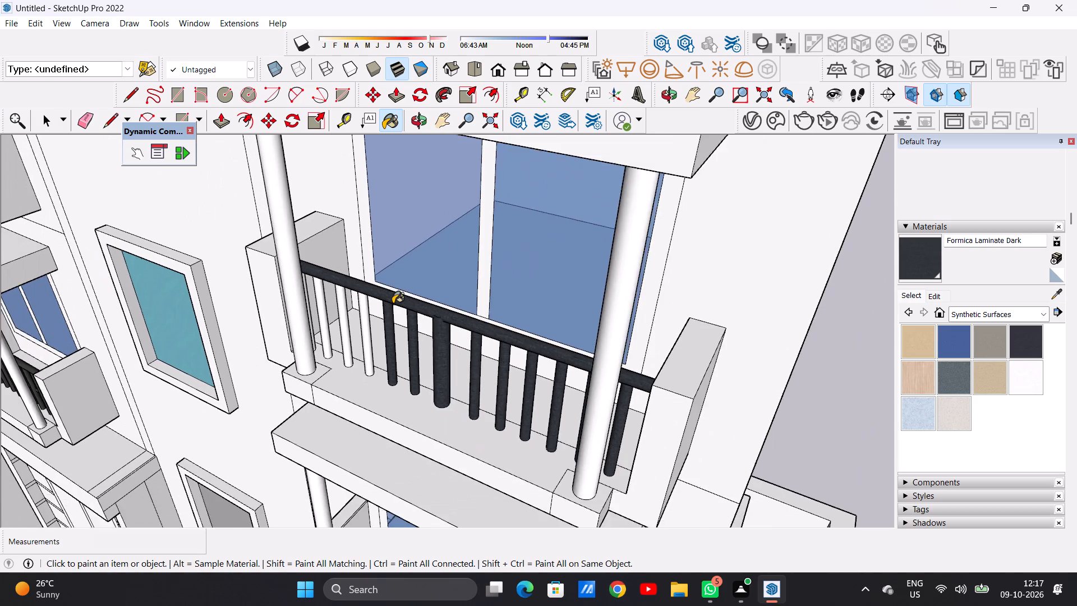
{"action": "scroll", "coordinate": [393, 304], "scroll_direction": "down", "scroll_amount": 5}
{"action": "scroll", "coordinate": [376, 306], "scroll_direction": "up", "scroll_amount": 14}
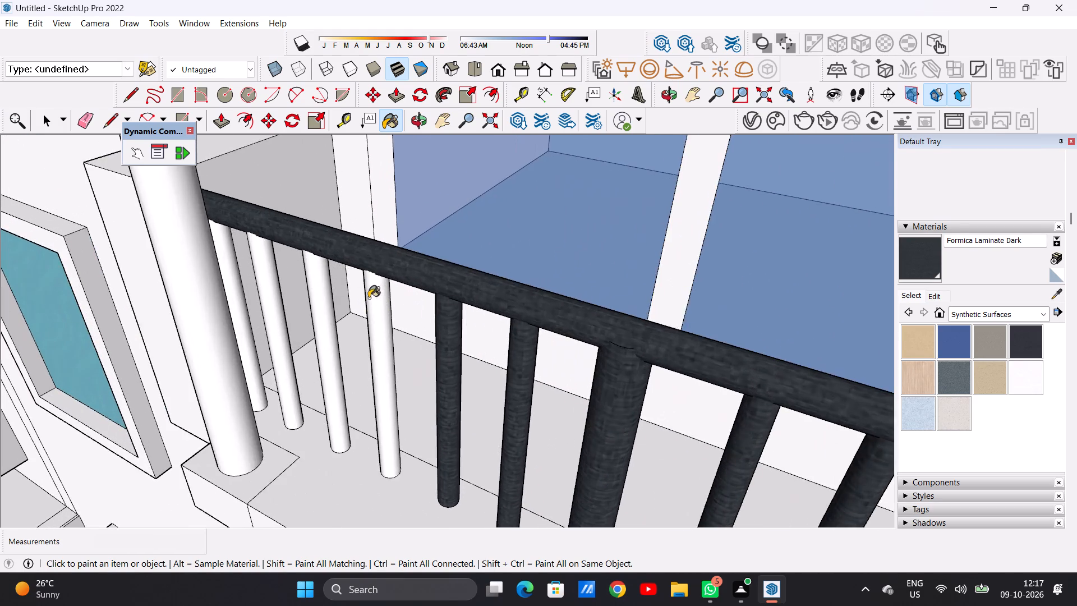
{"action": "scroll", "coordinate": [389, 282], "scroll_direction": "up", "scroll_amount": 7}
{"action": "left_click", "coordinate": [367, 286]}
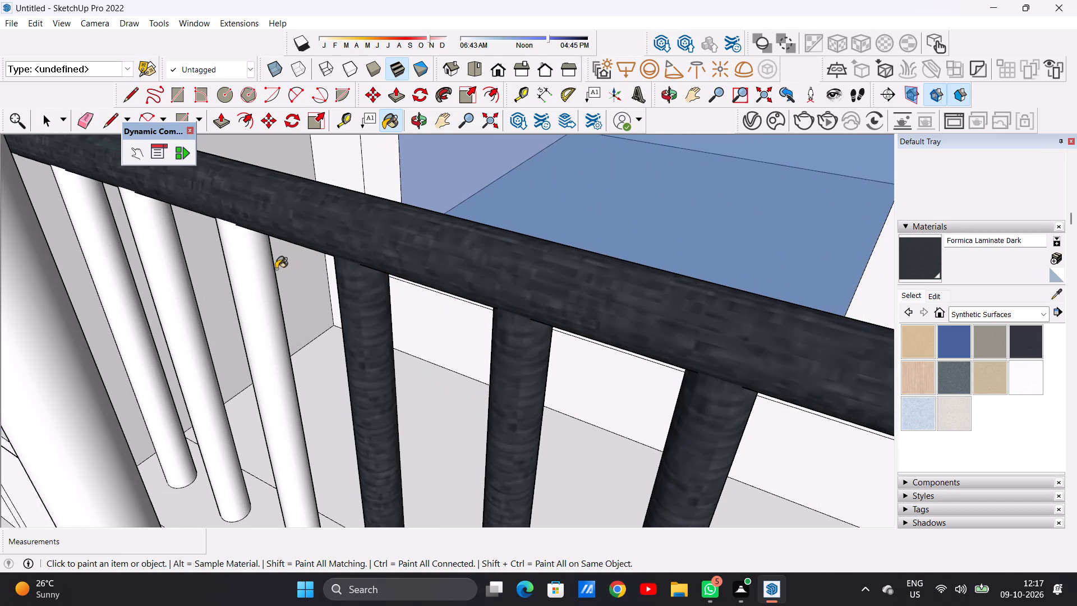
{"action": "left_click", "coordinate": [255, 272]}
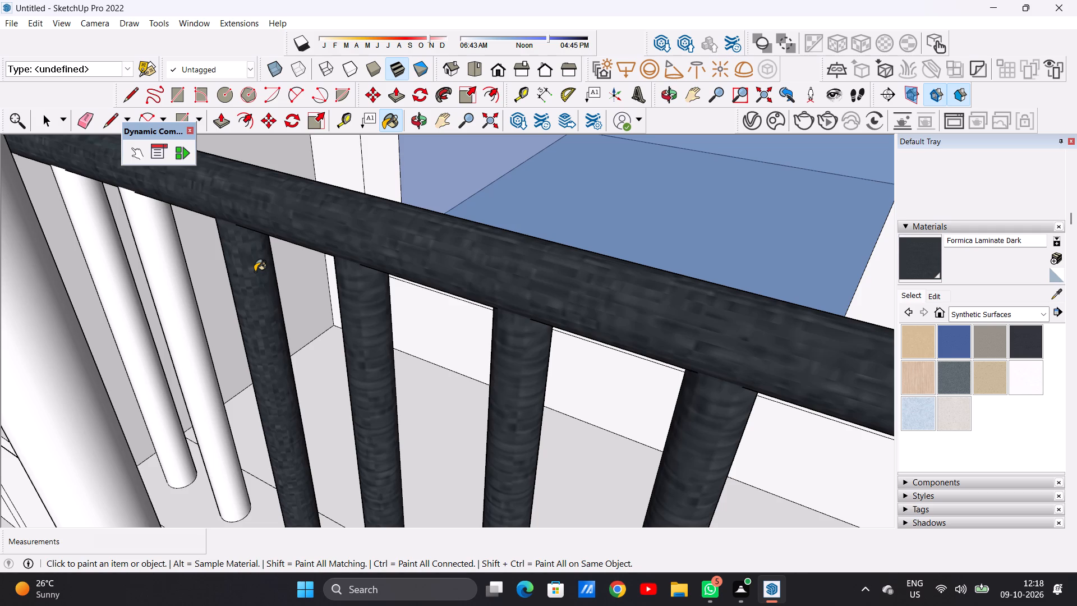
Examine the front facade from the terrace down to the ground floor, checking the balcony railings in both bays.
{"action": "scroll", "coordinate": [501, 375], "scroll_direction": "down", "scroll_amount": 12}
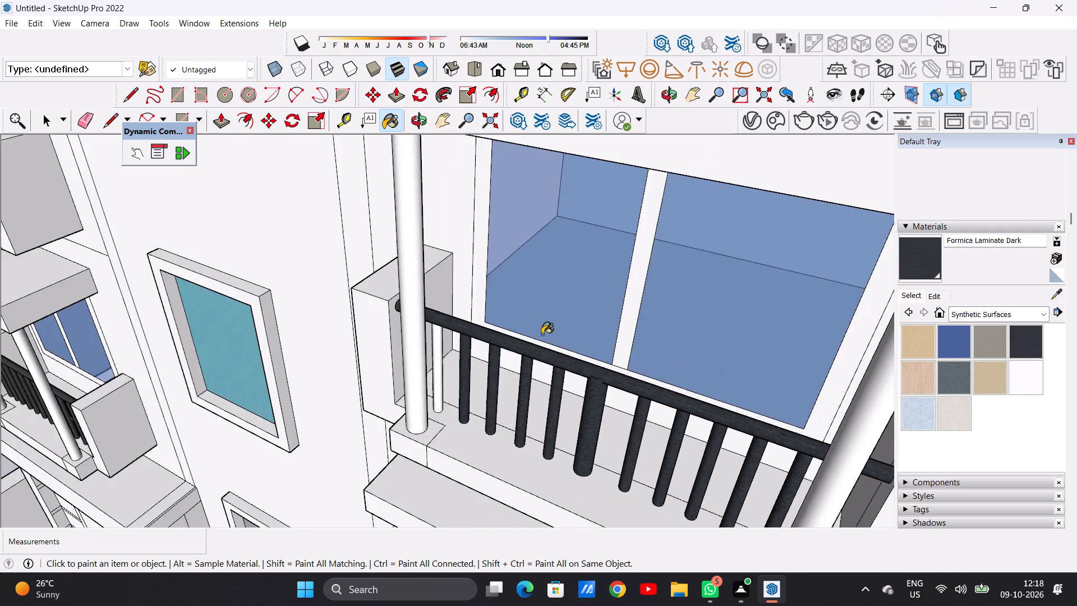
{"action": "scroll", "coordinate": [542, 334], "scroll_direction": "down", "scroll_amount": 20}
{"action": "scroll", "coordinate": [542, 334], "scroll_direction": "down", "scroll_amount": 6}
{"action": "middle_click_drag", "start_coordinate": [481, 356], "coordinate": [588, 307]}
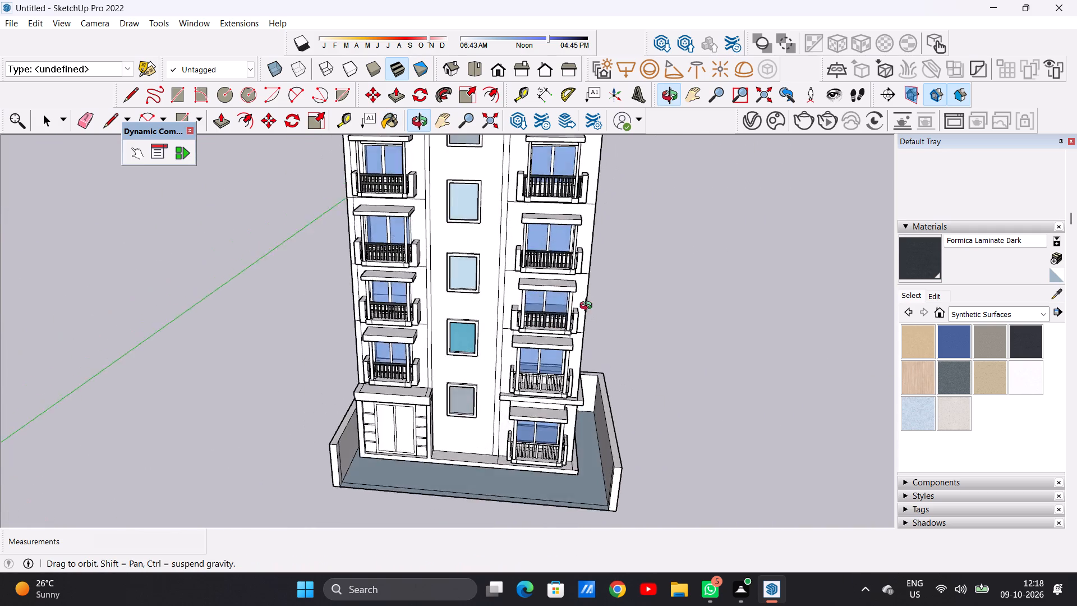
{"action": "middle_click_drag", "start_coordinate": [588, 307], "coordinate": [591, 285]}
{"action": "scroll", "coordinate": [511, 396], "scroll_direction": "down", "scroll_amount": 6}
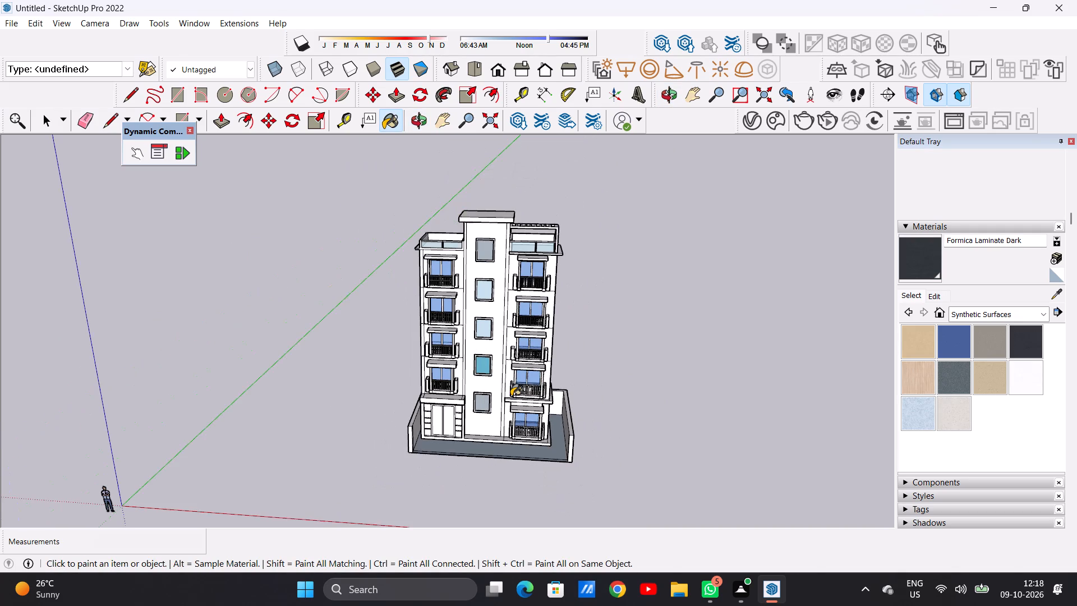
{"action": "scroll", "coordinate": [550, 373], "scroll_direction": "up", "scroll_amount": 13}
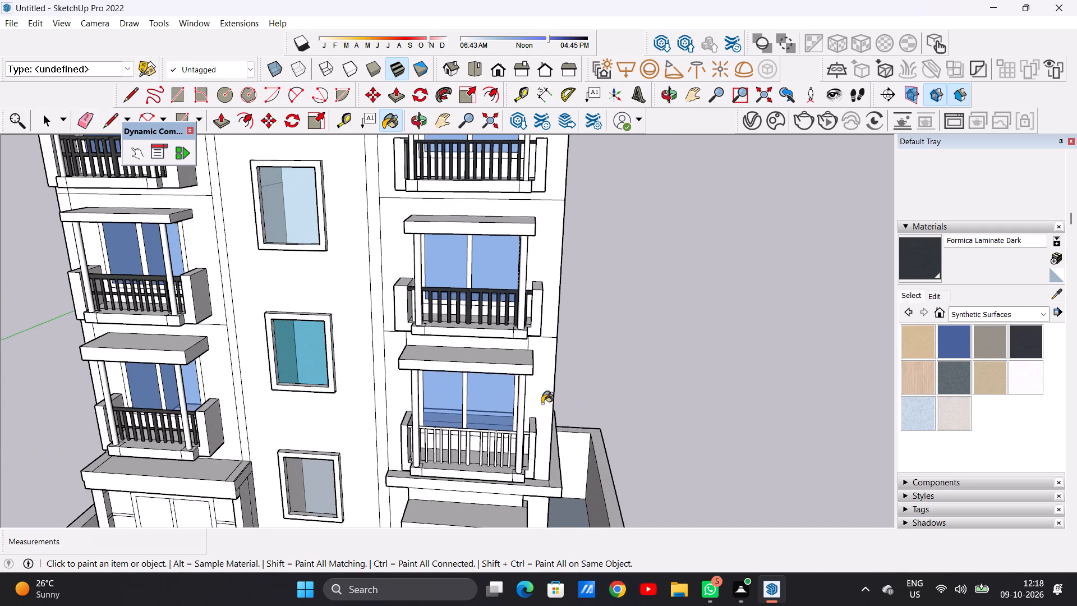
{"action": "middle_click_drag", "start_coordinate": [532, 413], "coordinate": [532, 360]}
{"action": "scroll", "coordinate": [525, 414], "scroll_direction": "down", "scroll_amount": 8}
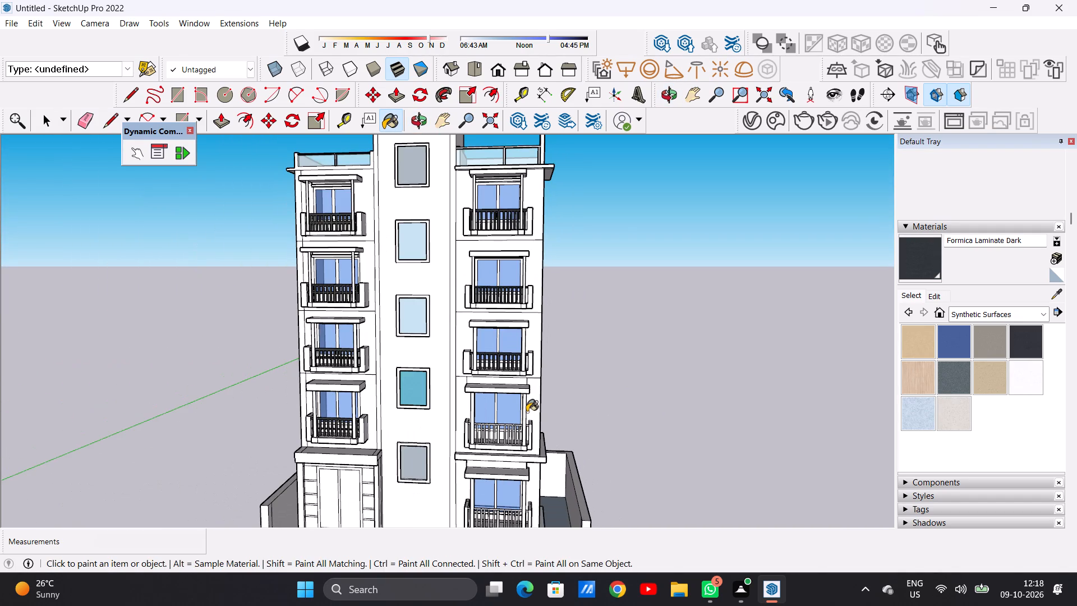
{"action": "scroll", "coordinate": [522, 402], "scroll_direction": "down", "scroll_amount": 8}
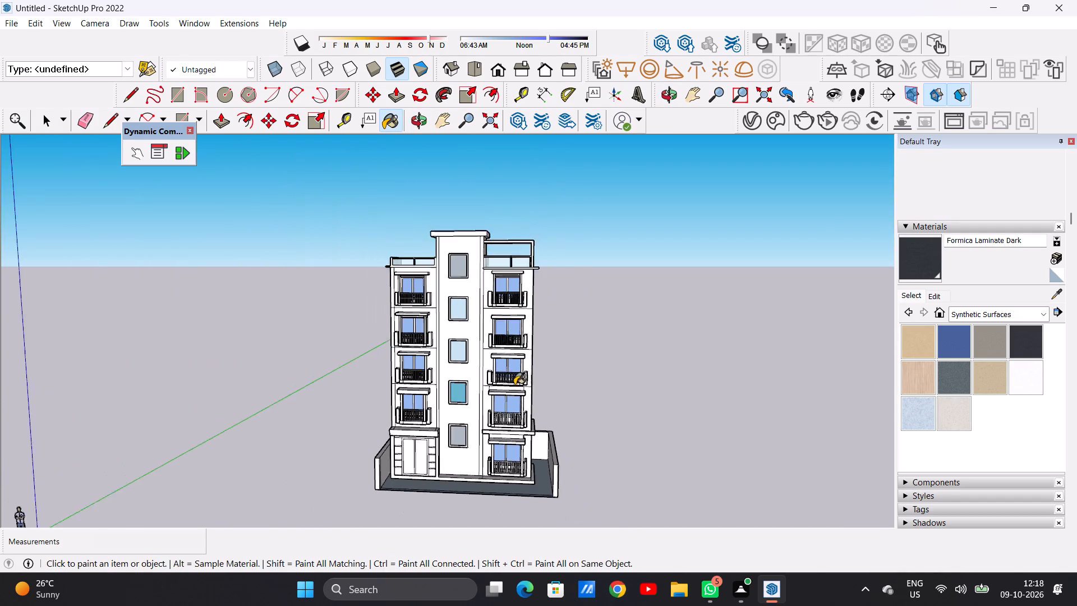
{"action": "scroll", "coordinate": [514, 385], "scroll_direction": "down", "scroll_amount": 1}
{"action": "scroll", "coordinate": [537, 309], "scroll_direction": "up", "scroll_amount": 7}
{"action": "scroll", "coordinate": [520, 265], "scroll_direction": "up", "scroll_amount": 7}
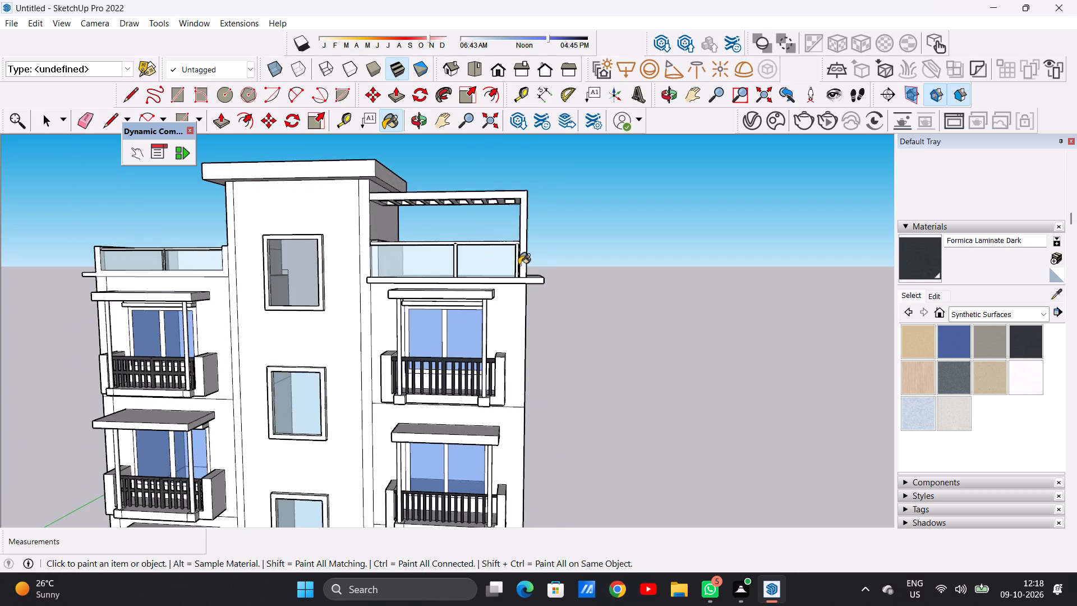
{"action": "scroll", "coordinate": [514, 389], "scroll_direction": "down", "scroll_amount": 4}
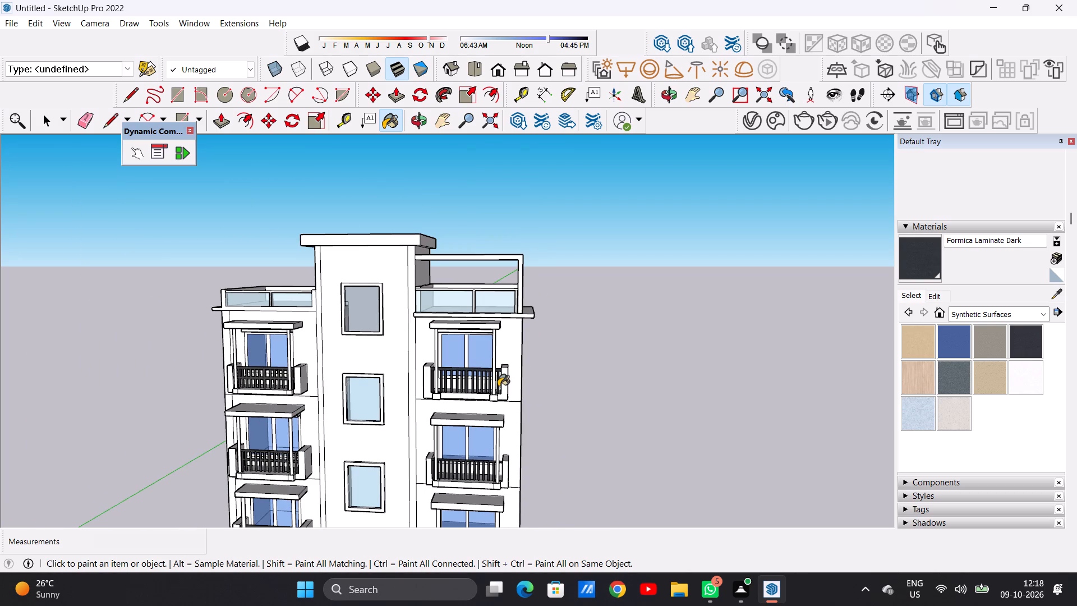
{"action": "scroll", "coordinate": [520, 377], "scroll_direction": "up", "scroll_amount": 15}
{"action": "scroll", "coordinate": [501, 337], "scroll_direction": "down", "scroll_amount": 9}
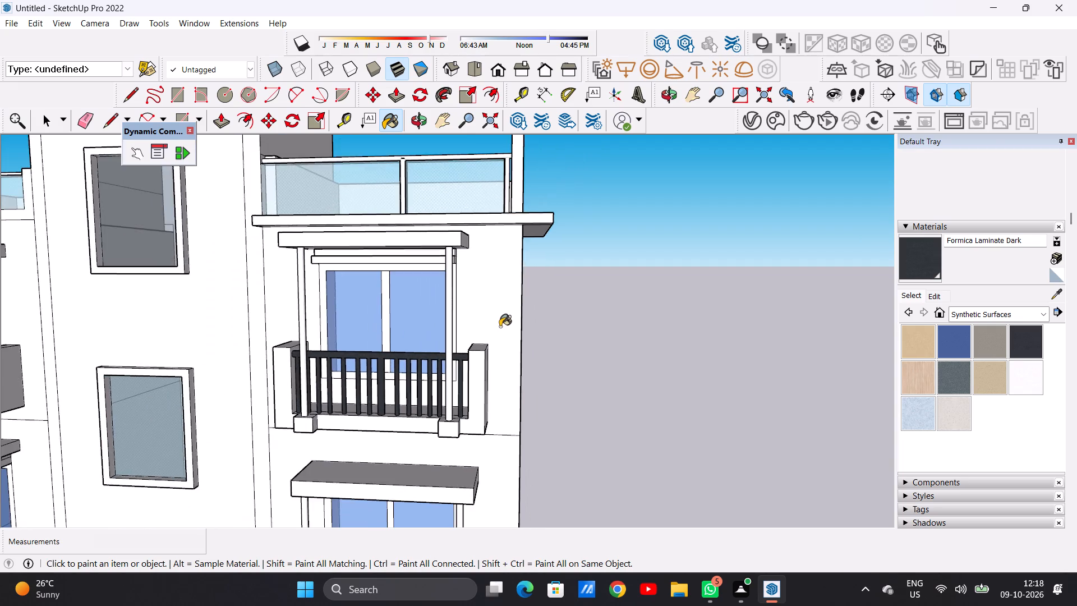
{"action": "scroll", "coordinate": [500, 325], "scroll_direction": "down", "scroll_amount": 10}
{"action": "middle_click_drag", "start_coordinate": [514, 301], "coordinate": [500, 364]}
{"action": "scroll", "coordinate": [517, 281], "scroll_direction": "up", "scroll_amount": 2}
{"action": "scroll", "coordinate": [517, 281], "scroll_direction": "down", "scroll_amount": 1}
{"action": "scroll", "coordinate": [517, 281], "scroll_direction": "up", "scroll_amount": 3}
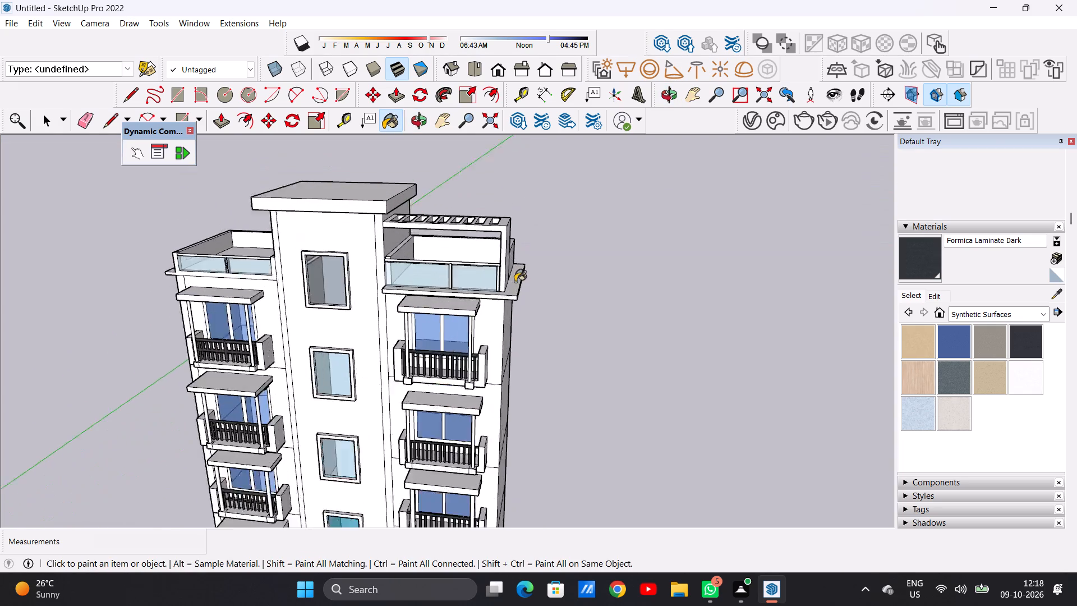
{"action": "scroll", "coordinate": [515, 282], "scroll_direction": "up", "scroll_amount": 4}
{"action": "scroll", "coordinate": [508, 306], "scroll_direction": "down", "scroll_amount": 1}
{"action": "scroll", "coordinate": [508, 306], "scroll_direction": "up", "scroll_amount": 9}
{"action": "scroll", "coordinate": [485, 298], "scroll_direction": "down", "scroll_amount": 13}
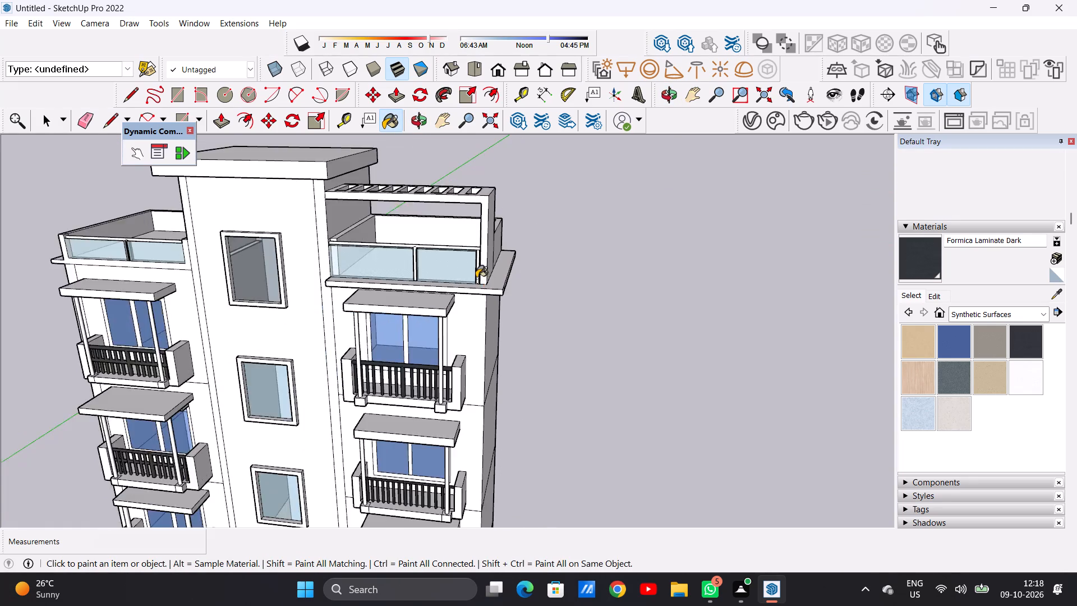
{"action": "scroll", "coordinate": [476, 278], "scroll_direction": "down", "scroll_amount": 14}
{"action": "scroll", "coordinate": [468, 411], "scroll_direction": "up", "scroll_amount": 7}
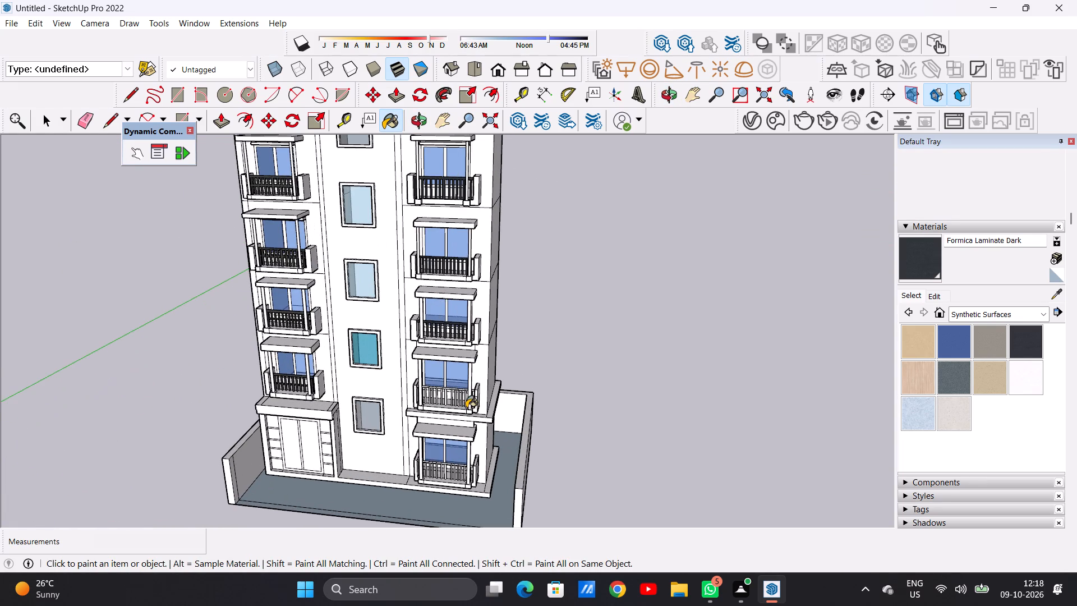
{"action": "scroll", "coordinate": [466, 402], "scroll_direction": "up", "scroll_amount": 5}
{"action": "middle_click_drag", "start_coordinate": [470, 401], "coordinate": [493, 398]}
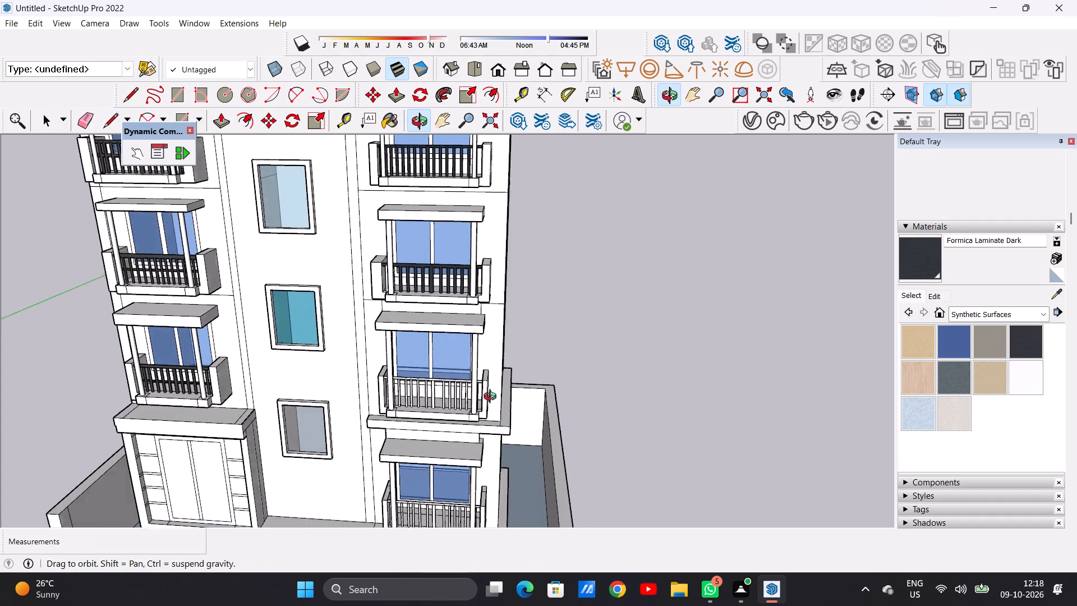
{"action": "middle_click_drag", "start_coordinate": [493, 398], "coordinate": [503, 365]}
{"action": "scroll", "coordinate": [475, 404], "scroll_direction": "down", "scroll_amount": 10}
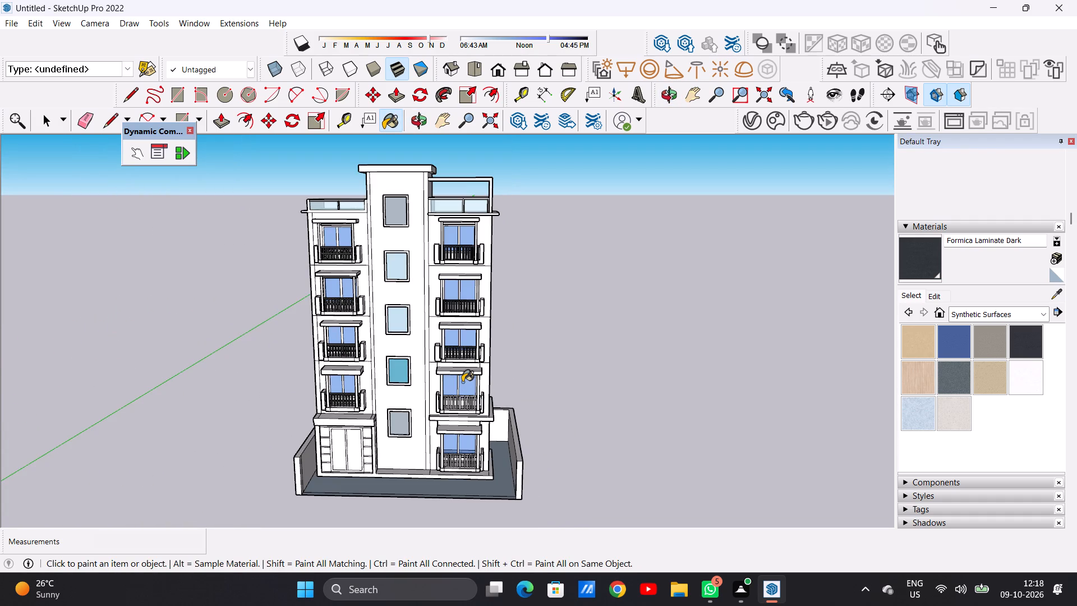
{"action": "scroll", "coordinate": [385, 384], "scroll_direction": "down", "scroll_amount": 3}
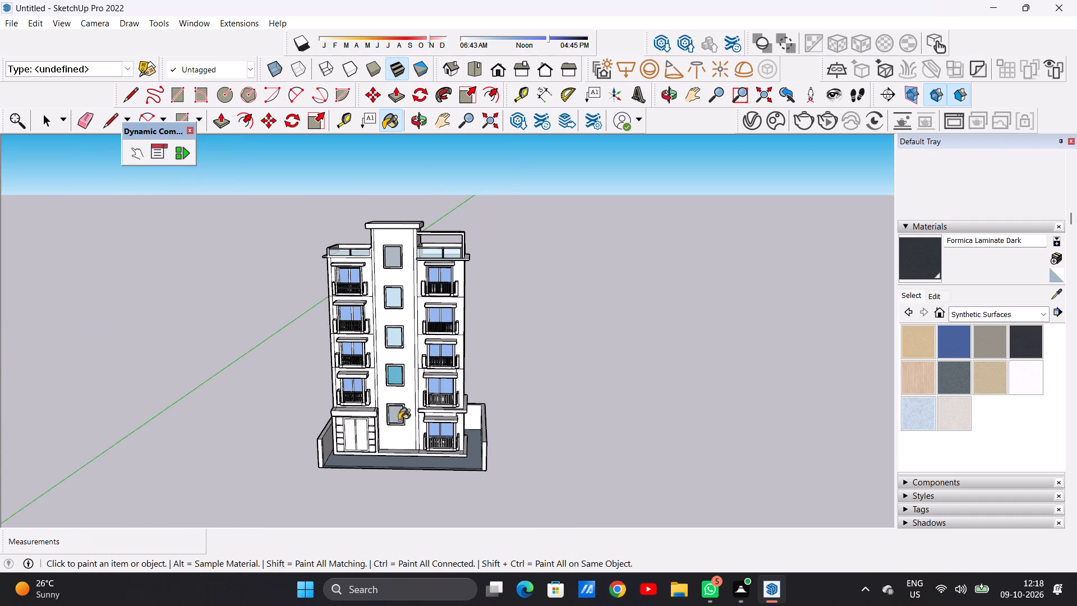
Paint the last two white balusters at the stair-window end of the partly painted railing with Formica Laminate Dark.
{"action": "scroll", "coordinate": [447, 392], "scroll_direction": "up", "scroll_amount": 13}
{"action": "middle_click_drag", "start_coordinate": [402, 251], "coordinate": [205, 297]}
{"action": "scroll", "coordinate": [381, 227], "scroll_direction": "up", "scroll_amount": 2}
{"action": "scroll", "coordinate": [382, 226], "scroll_direction": "down", "scroll_amount": 1}
{"action": "scroll", "coordinate": [382, 226], "scroll_direction": "up", "scroll_amount": 14}
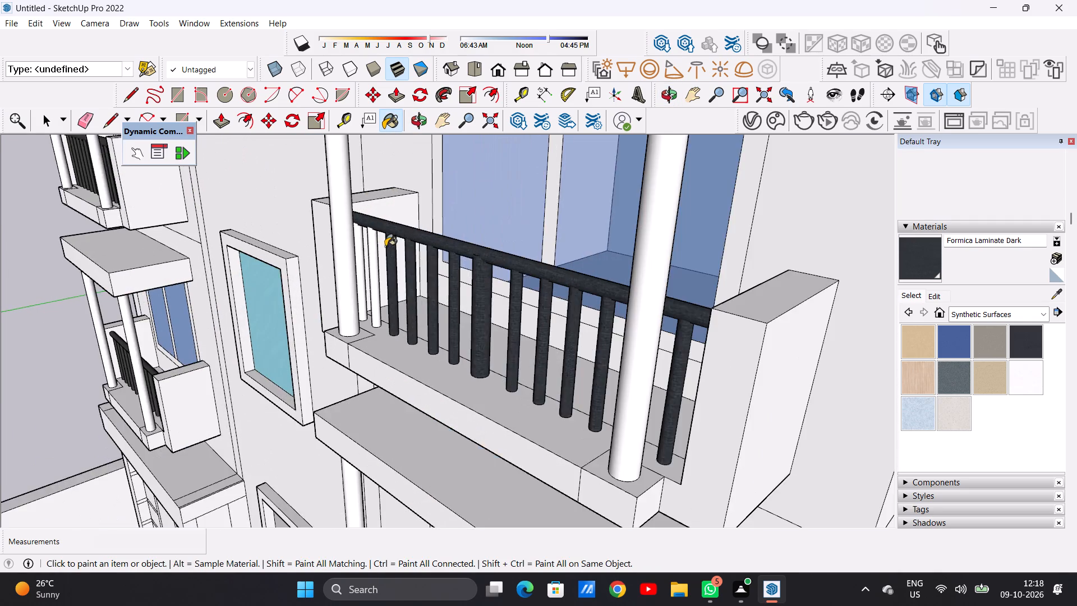
{"action": "scroll", "coordinate": [385, 246], "scroll_direction": "up", "scroll_amount": 14}
{"action": "left_click", "coordinate": [338, 256]}
{"action": "left_click", "coordinate": [257, 282]}
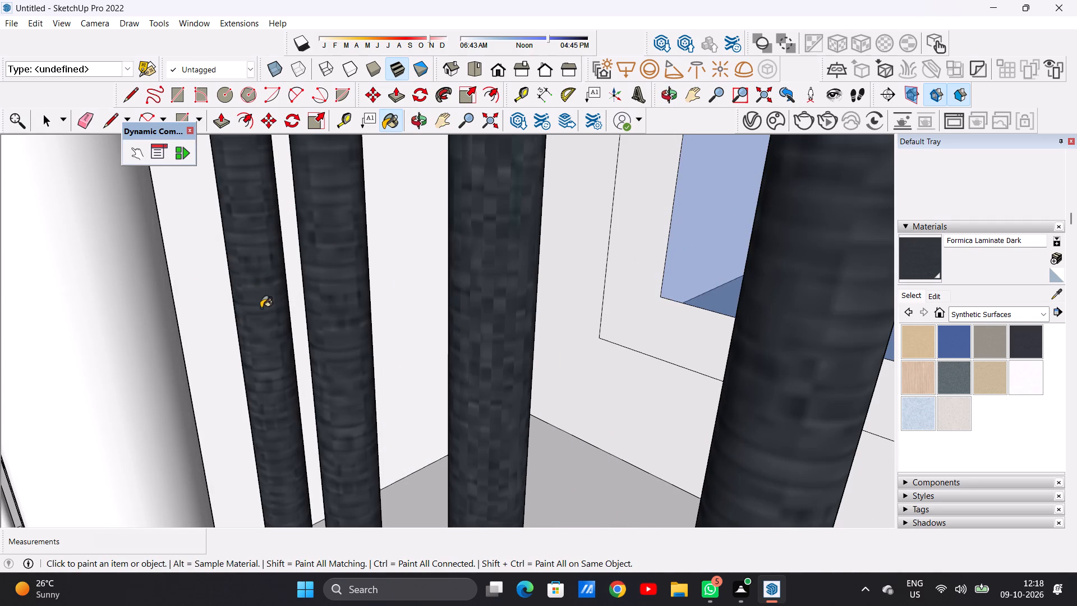
On the next balcony down in the same bay, paint the outer end baluster with Formica Laminate Dark.
{"action": "scroll", "coordinate": [298, 320], "scroll_direction": "down", "scroll_amount": 20}
{"action": "scroll", "coordinate": [298, 320], "scroll_direction": "down", "scroll_amount": 1}
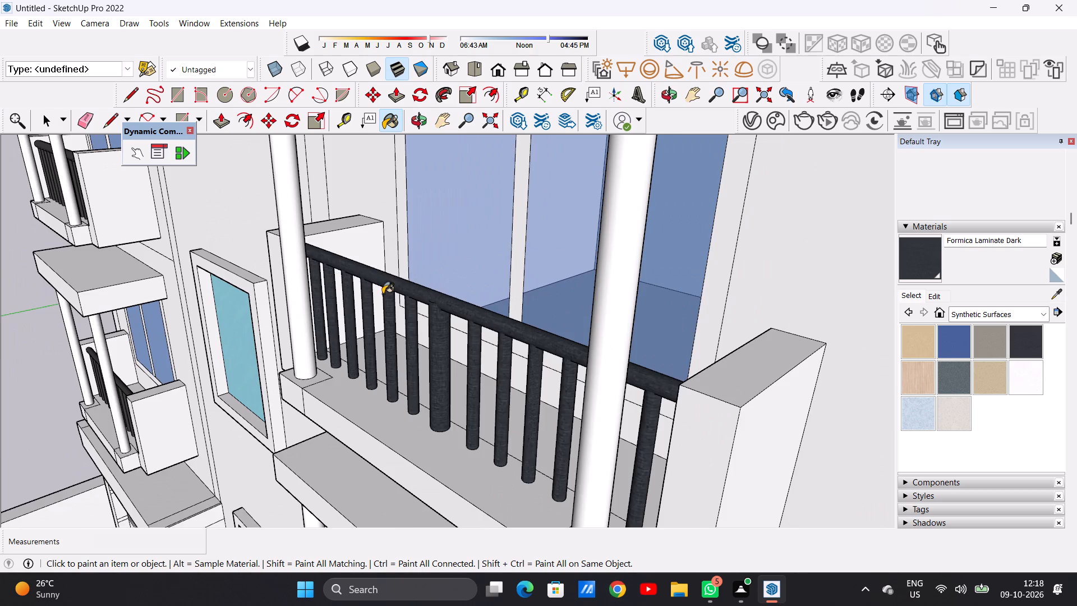
{"action": "scroll", "coordinate": [383, 294], "scroll_direction": "down", "scroll_amount": 6}
{"action": "middle_click_drag", "start_coordinate": [350, 336], "coordinate": [728, 303]}
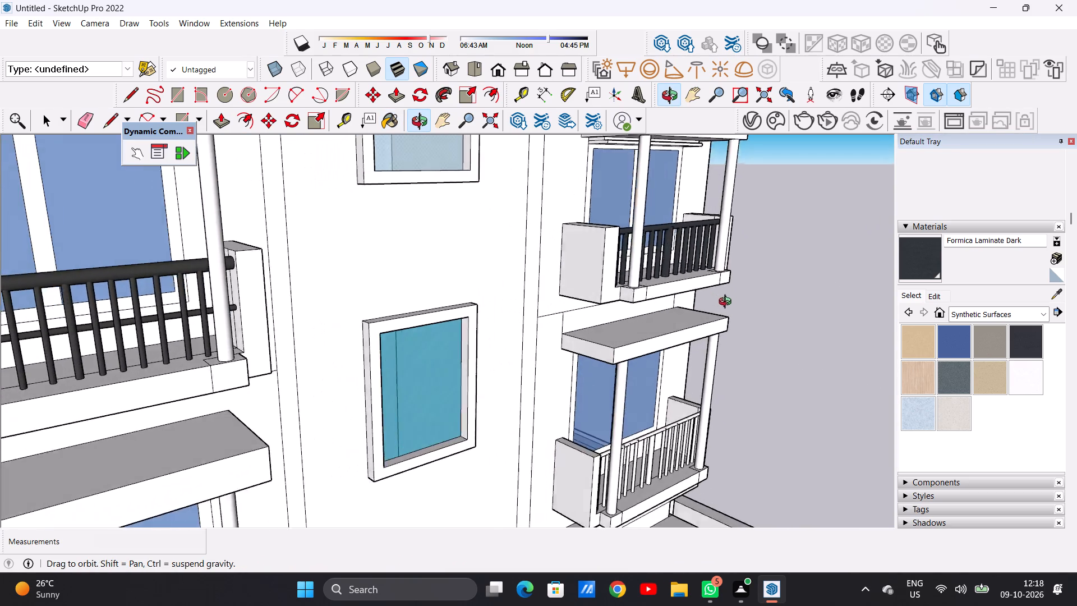
{"action": "middle_click_drag", "start_coordinate": [728, 303], "coordinate": [424, 315]}
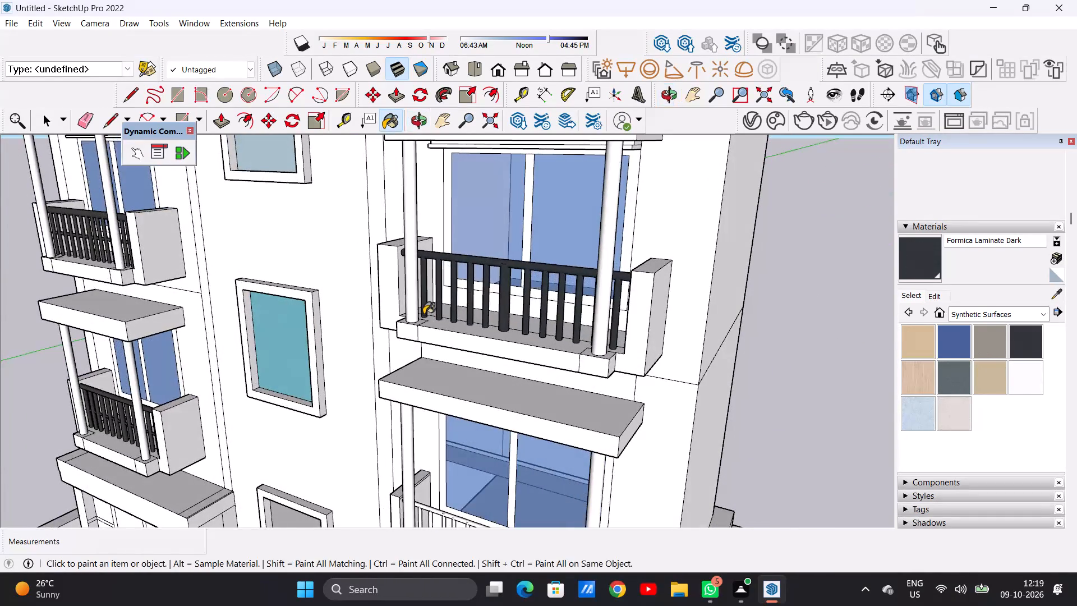
{"action": "scroll", "coordinate": [433, 309], "scroll_direction": "down", "scroll_amount": 15}
{"action": "scroll", "coordinate": [490, 388], "scroll_direction": "up", "scroll_amount": 8}
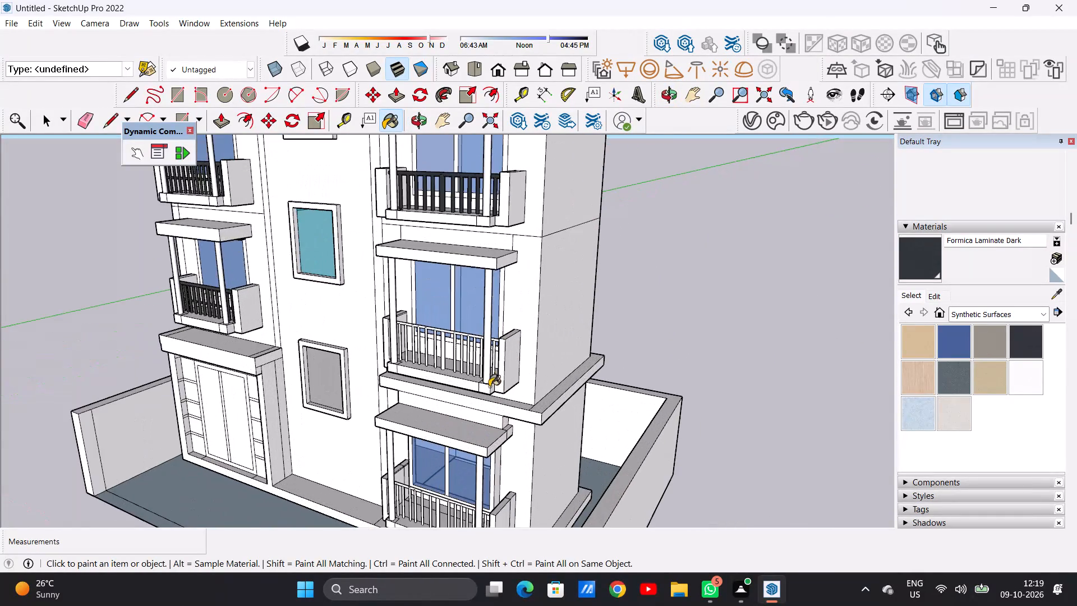
{"action": "scroll", "coordinate": [489, 384], "scroll_direction": "up", "scroll_amount": 15}
{"action": "scroll", "coordinate": [489, 320], "scroll_direction": "up", "scroll_amount": 7}
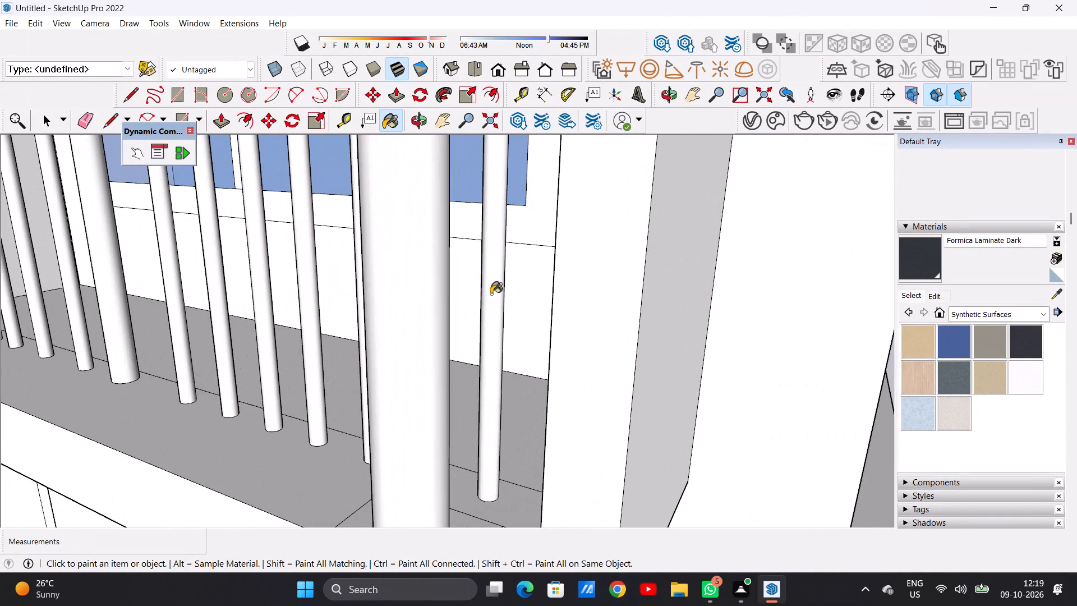
{"action": "left_click", "coordinate": [493, 284]}
Paint the next three balusters inward from that railing's outer end baluster with Formica Laminate Dark.
{"action": "scroll", "coordinate": [472, 319], "scroll_direction": "down", "scroll_amount": 14}
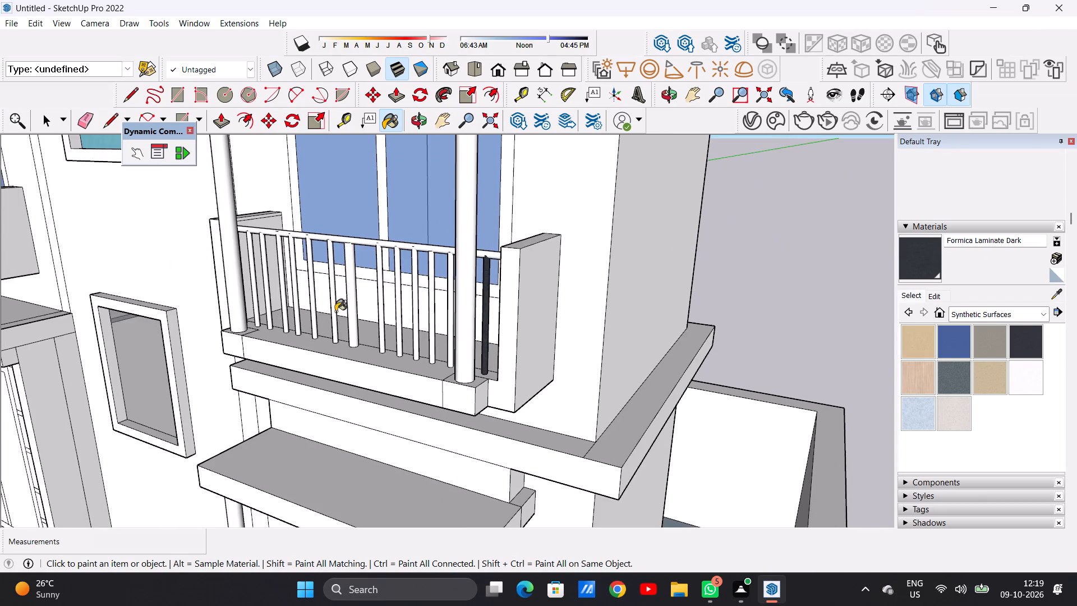
{"action": "middle_click_drag", "start_coordinate": [306, 311], "coordinate": [602, 311]}
{"action": "scroll", "coordinate": [595, 289], "scroll_direction": "up", "scroll_amount": 8}
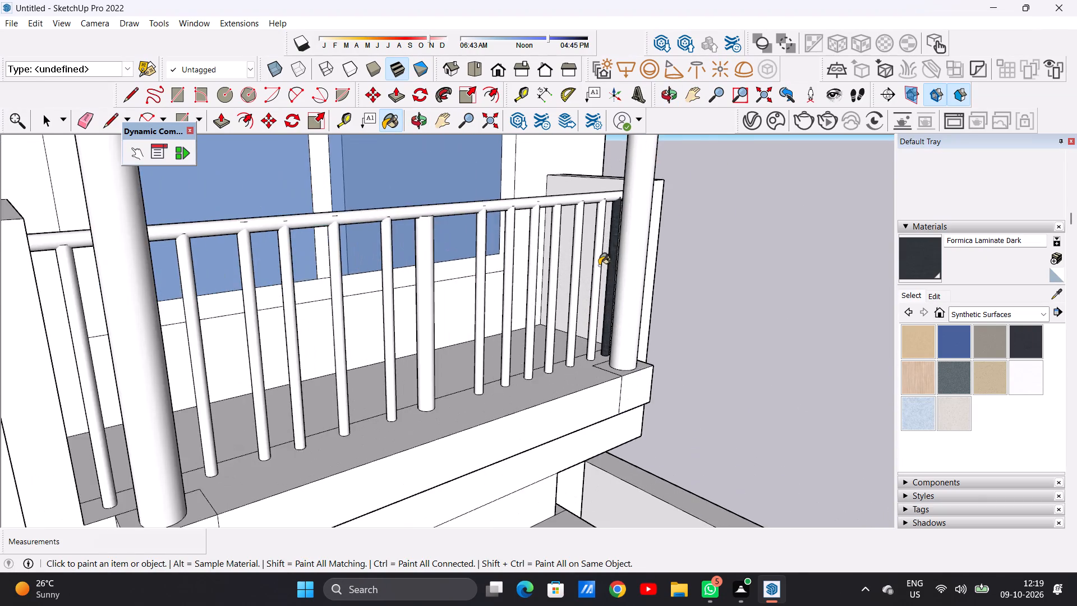
{"action": "scroll", "coordinate": [599, 265], "scroll_direction": "up", "scroll_amount": 6}
{"action": "left_click", "coordinate": [599, 256]}
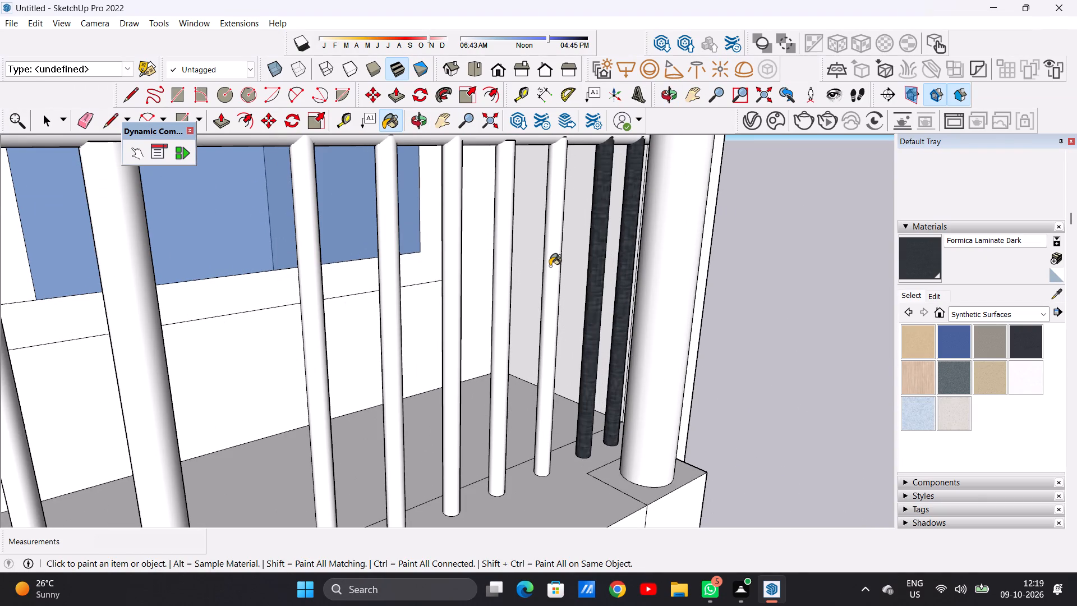
{"action": "left_click", "coordinate": [550, 264]}
{"action": "left_click", "coordinate": [503, 292]}
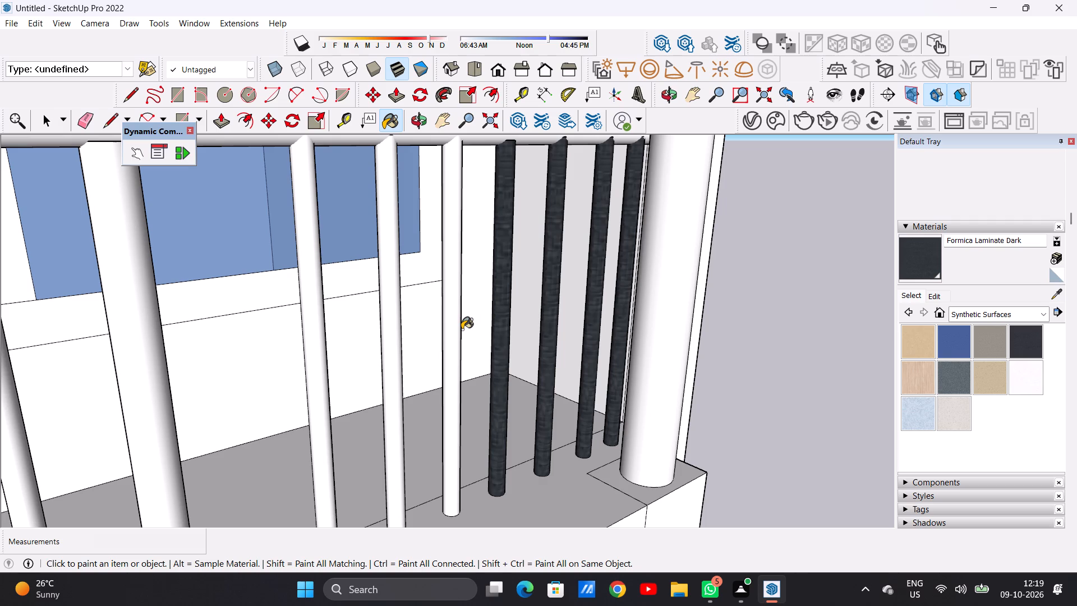
{"action": "scroll", "coordinate": [435, 390], "scroll_direction": "down", "scroll_amount": 9}
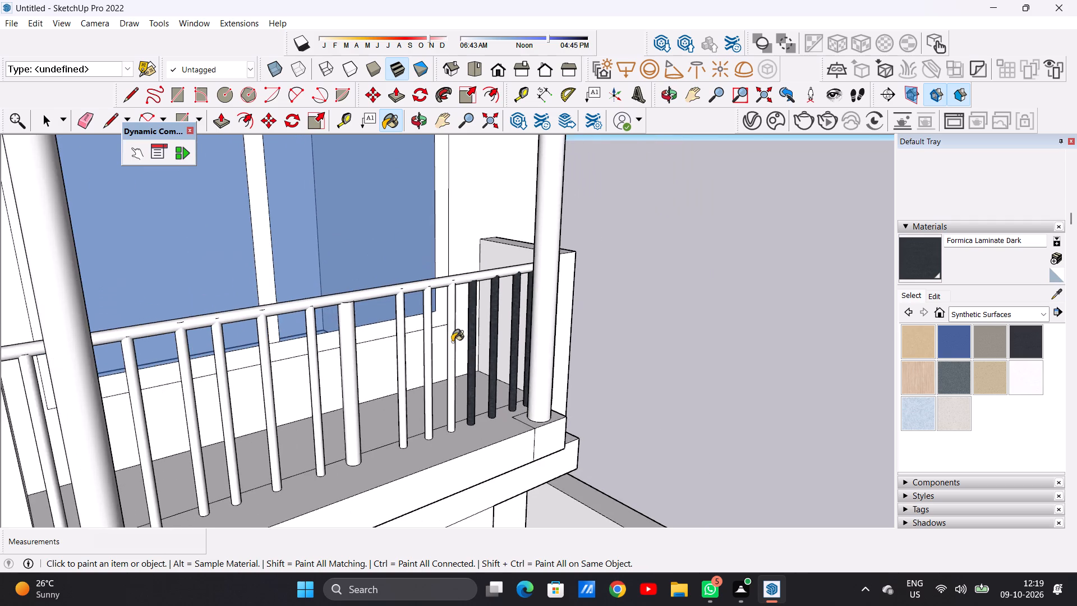
Paint the next three balusters, up to the thick middle post of the same railing, with Formica Laminate Dark.
{"action": "scroll", "coordinate": [445, 306], "scroll_direction": "up", "scroll_amount": 11}
{"action": "left_click", "coordinate": [432, 290]}
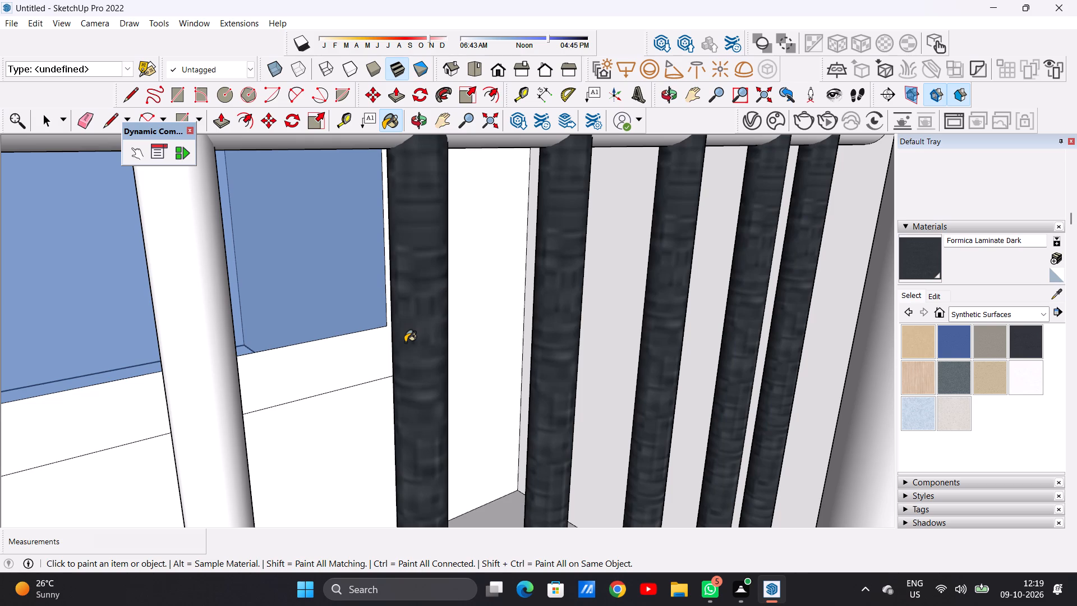
{"action": "scroll", "coordinate": [412, 336], "scroll_direction": "down", "scroll_amount": 15}
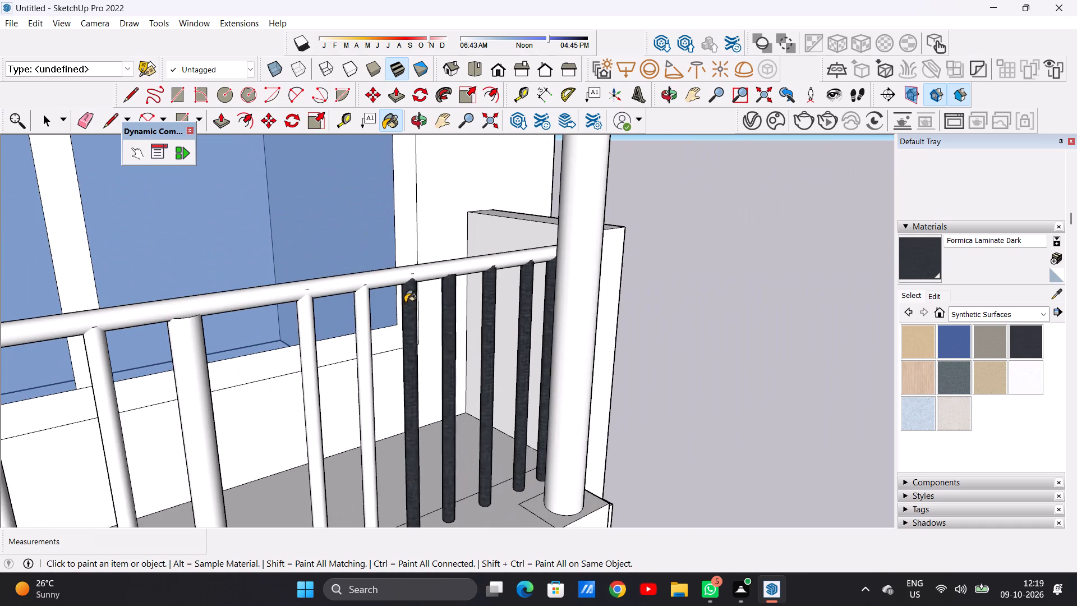
{"action": "scroll", "coordinate": [347, 350], "scroll_direction": "up", "scroll_amount": 6}
{"action": "left_click", "coordinate": [374, 327]}
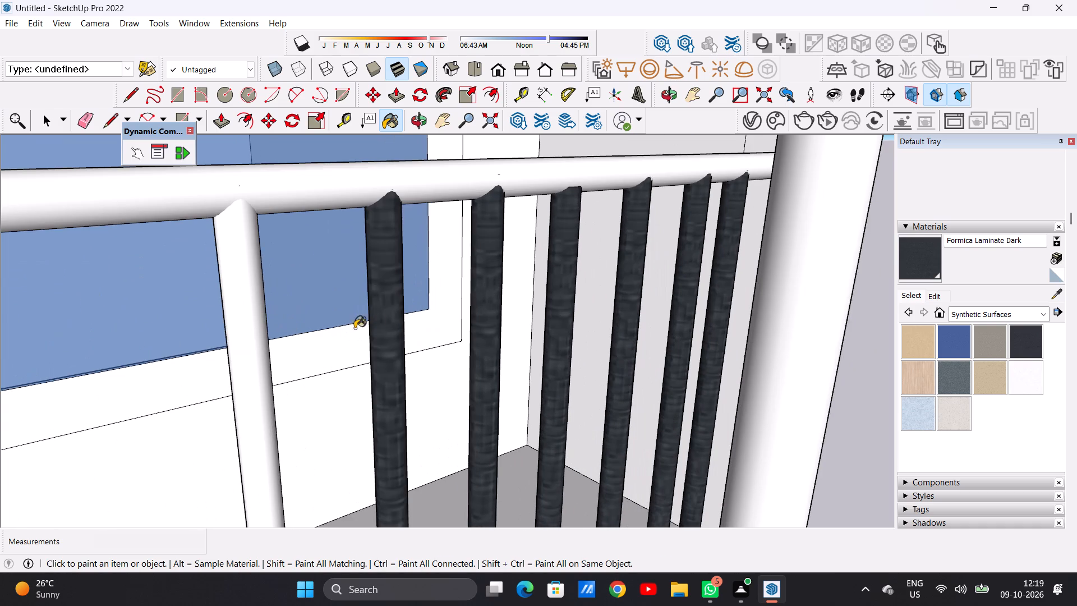
{"action": "left_click", "coordinate": [250, 347]}
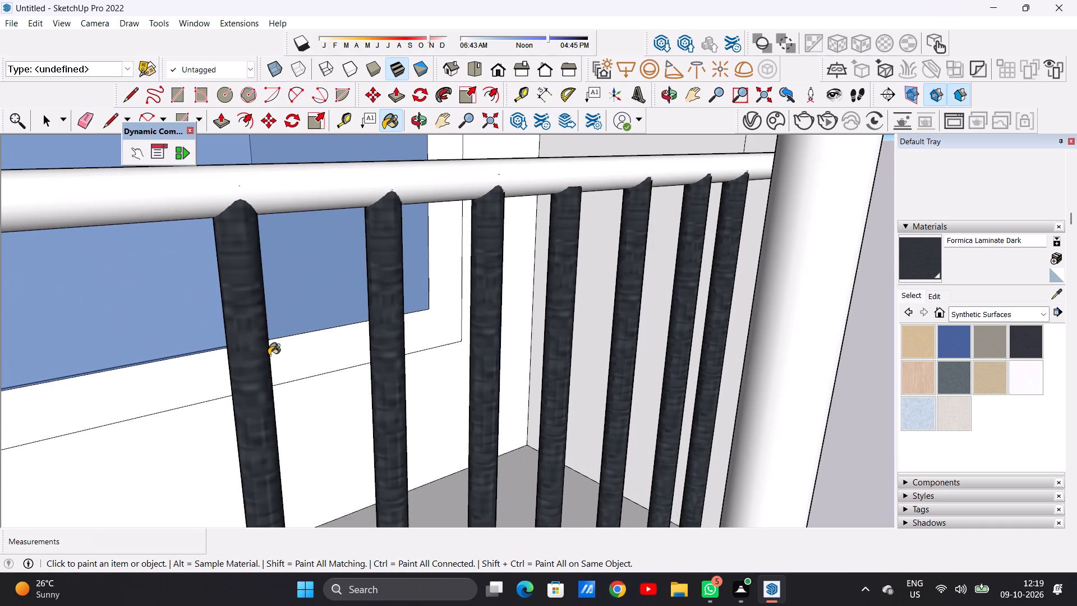
Paint the railing's thick middle post and the first baluster beyond it with Formica Laminate Dark.
{"action": "scroll", "coordinate": [270, 356], "scroll_direction": "down", "scroll_amount": 7}
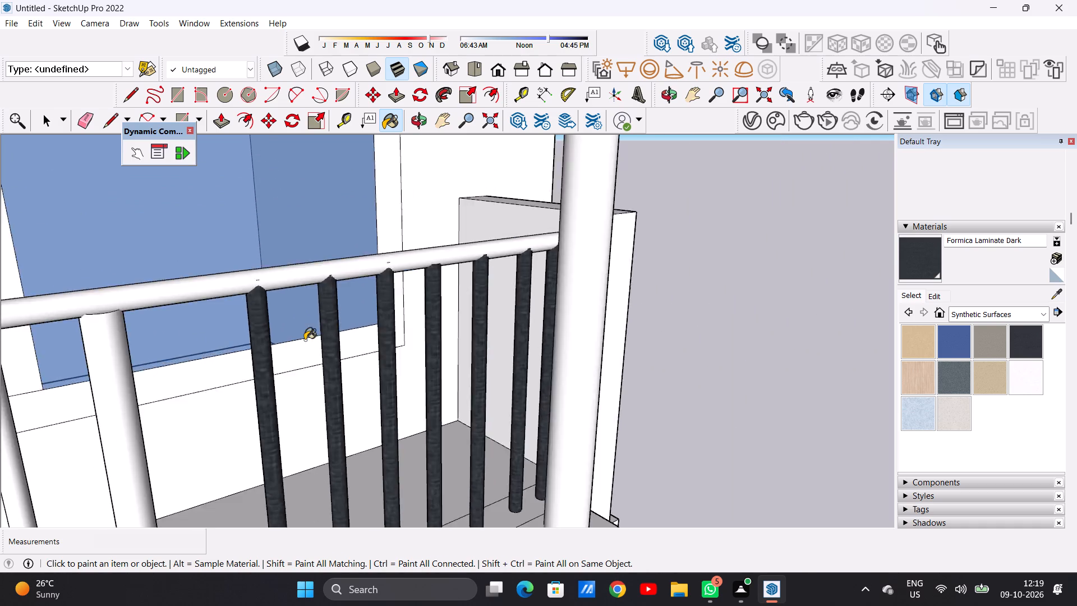
{"action": "scroll", "coordinate": [305, 340], "scroll_direction": "down", "scroll_amount": 17}
{"action": "middle_click_drag", "start_coordinate": [343, 345], "coordinate": [162, 334]}
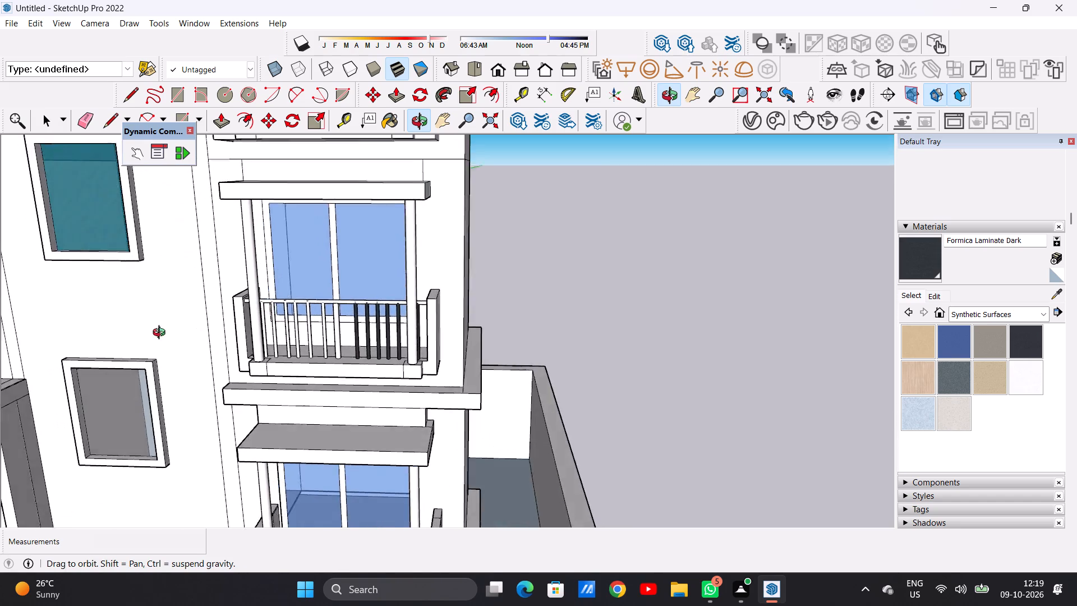
{"action": "middle_click_drag", "start_coordinate": [162, 334], "coordinate": [151, 334]}
{"action": "scroll", "coordinate": [337, 327], "scroll_direction": "up", "scroll_amount": 14}
{"action": "scroll", "coordinate": [356, 310], "scroll_direction": "down", "scroll_amount": 1}
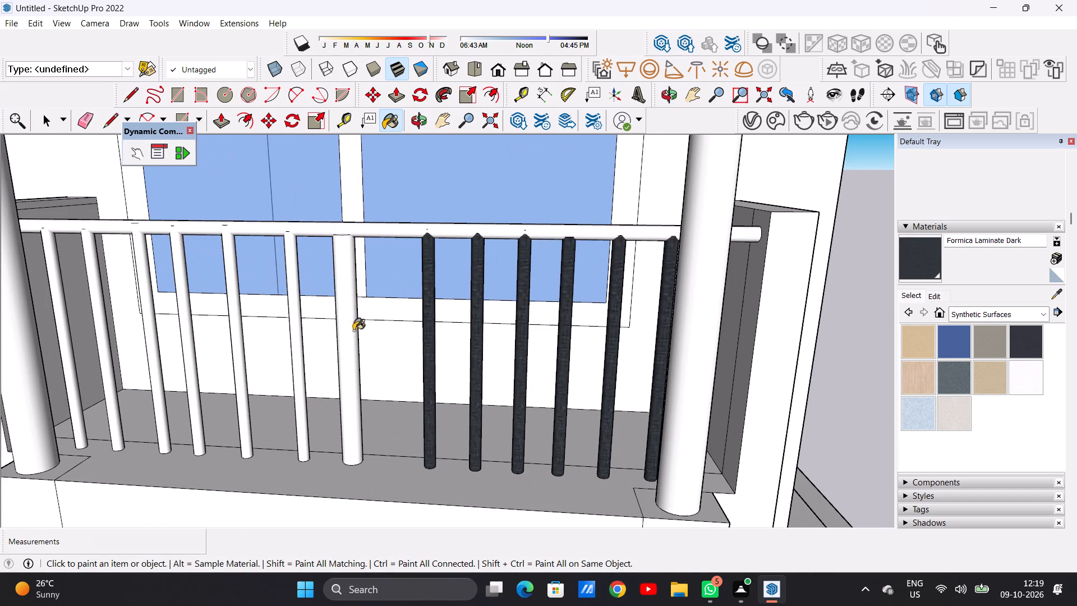
{"action": "scroll", "coordinate": [310, 326], "scroll_direction": "up", "scroll_amount": 3}
{"action": "left_click", "coordinate": [361, 286]}
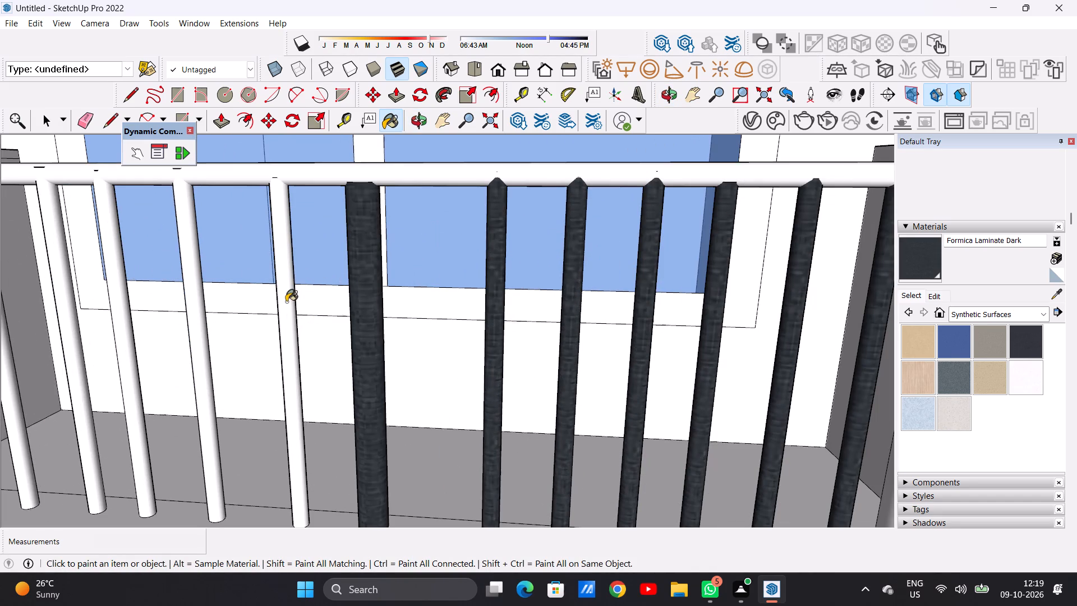
{"action": "left_click", "coordinate": [286, 303]}
Paint the five remaining white balusters toward the stair-window end of the railing with Formica Laminate Dark.
{"action": "scroll", "coordinate": [388, 303], "scroll_direction": "down", "scroll_amount": 10}
{"action": "middle_click_drag", "start_coordinate": [408, 327], "coordinate": [282, 321]}
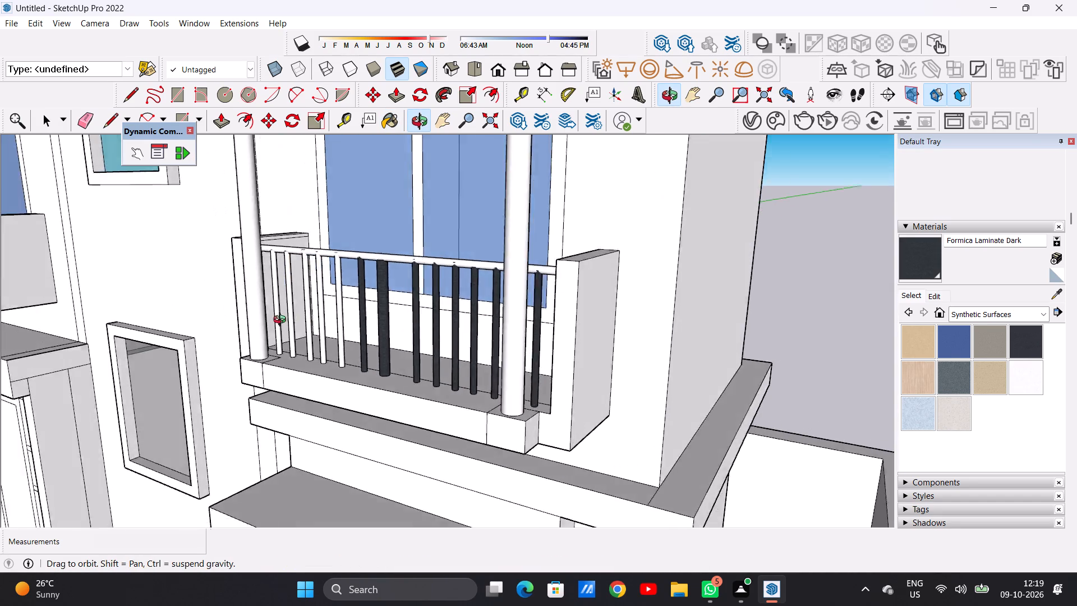
{"action": "middle_click_drag", "start_coordinate": [282, 321], "coordinate": [344, 351]}
{"action": "scroll", "coordinate": [335, 311], "scroll_direction": "up", "scroll_amount": 6}
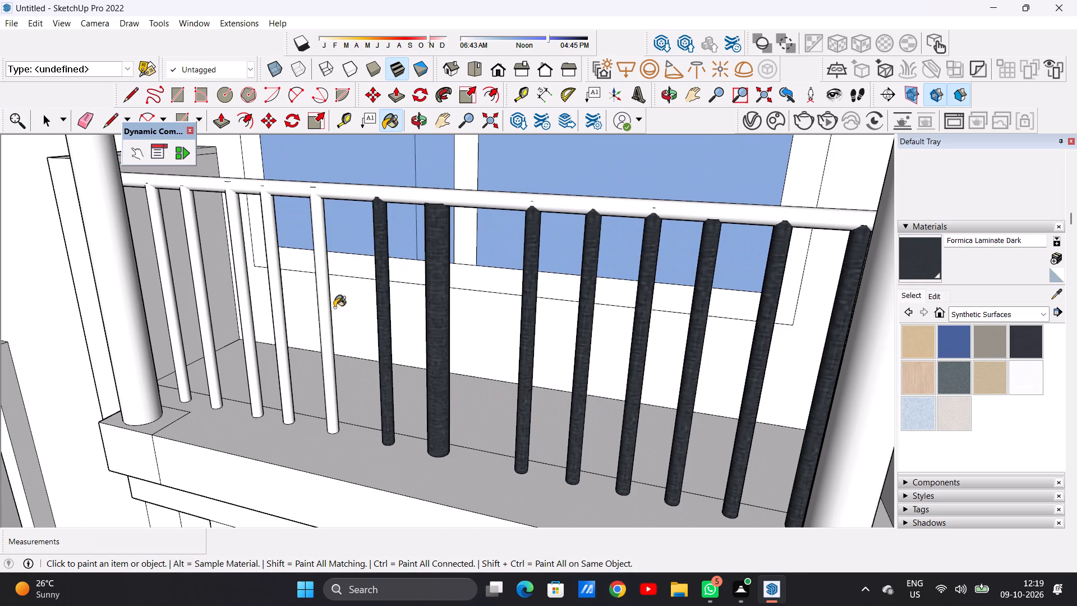
{"action": "left_click", "coordinate": [323, 305]}
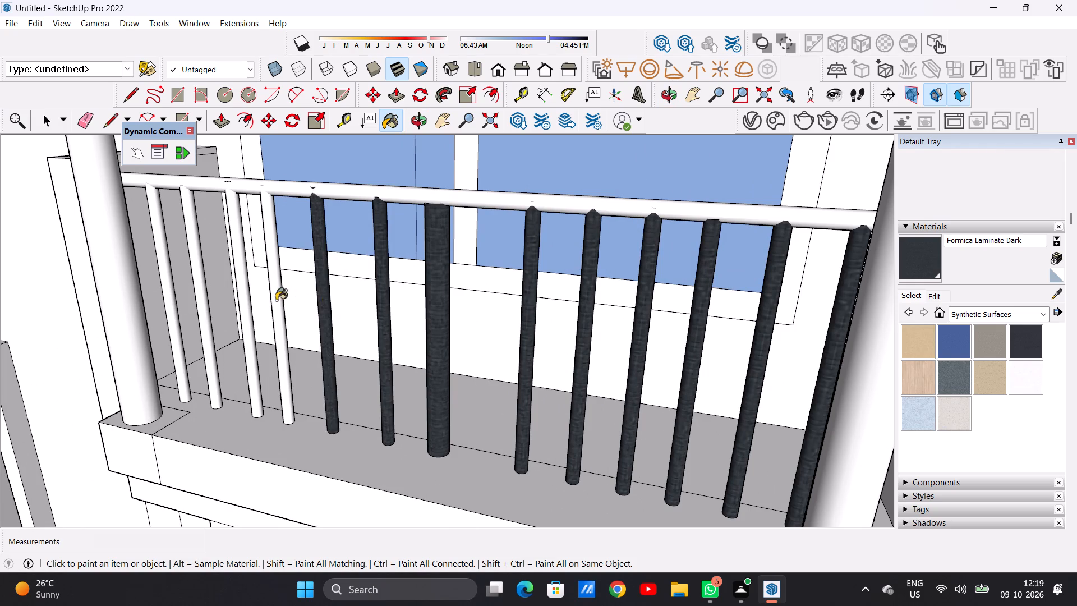
{"action": "left_click", "coordinate": [276, 300]}
{"action": "scroll", "coordinate": [276, 300], "scroll_direction": "down", "scroll_amount": 1}
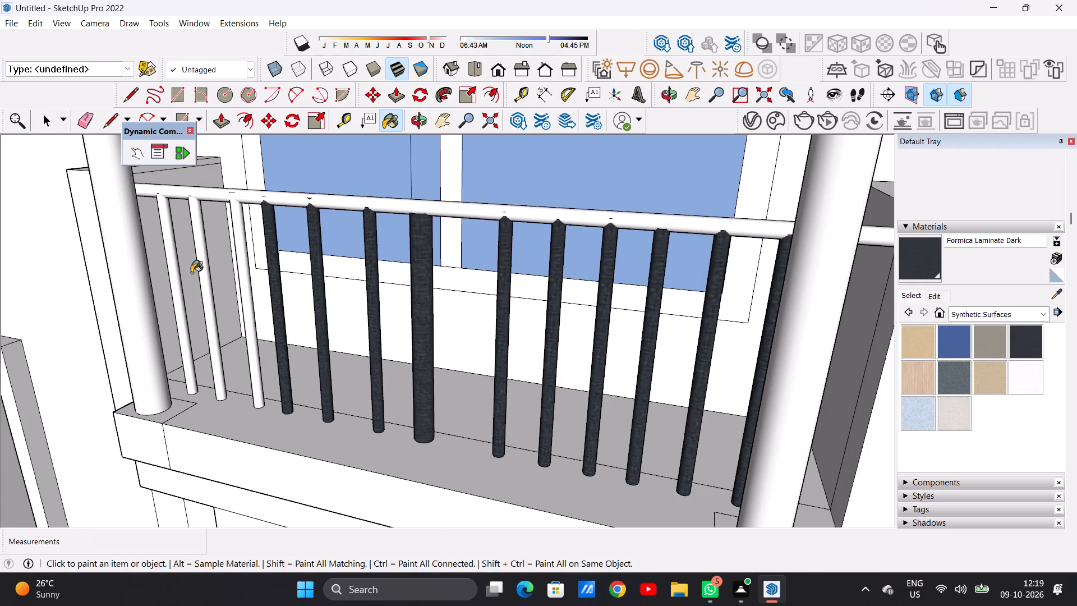
{"action": "scroll", "coordinate": [187, 272], "scroll_direction": "up", "scroll_amount": 5}
{"action": "left_click", "coordinate": [286, 268]}
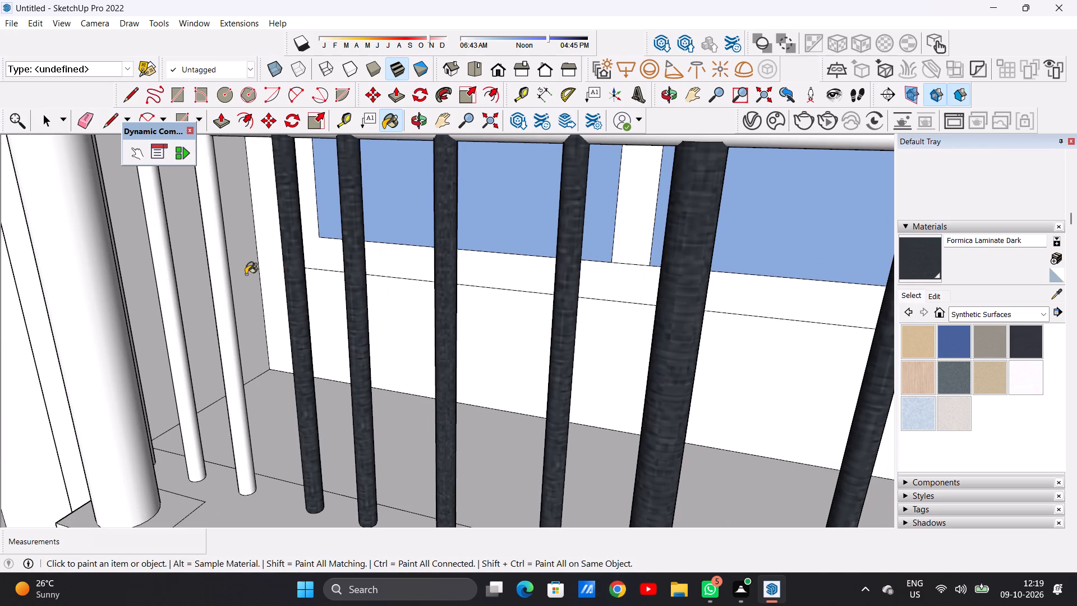
{"action": "left_click", "coordinate": [225, 282]}
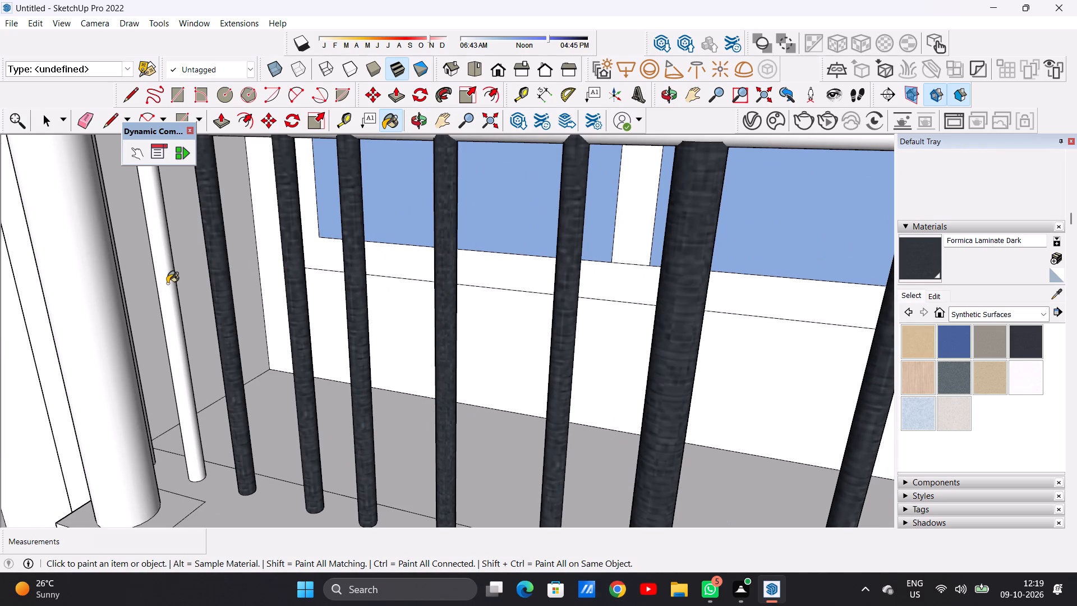
{"action": "left_click", "coordinate": [167, 283]}
Paint the top handrail of this balcony railing with Formica Laminate Dark.
{"action": "scroll", "coordinate": [302, 383], "scroll_direction": "down", "scroll_amount": 11}
{"action": "middle_click_drag", "start_coordinate": [475, 408], "coordinate": [484, 412]}
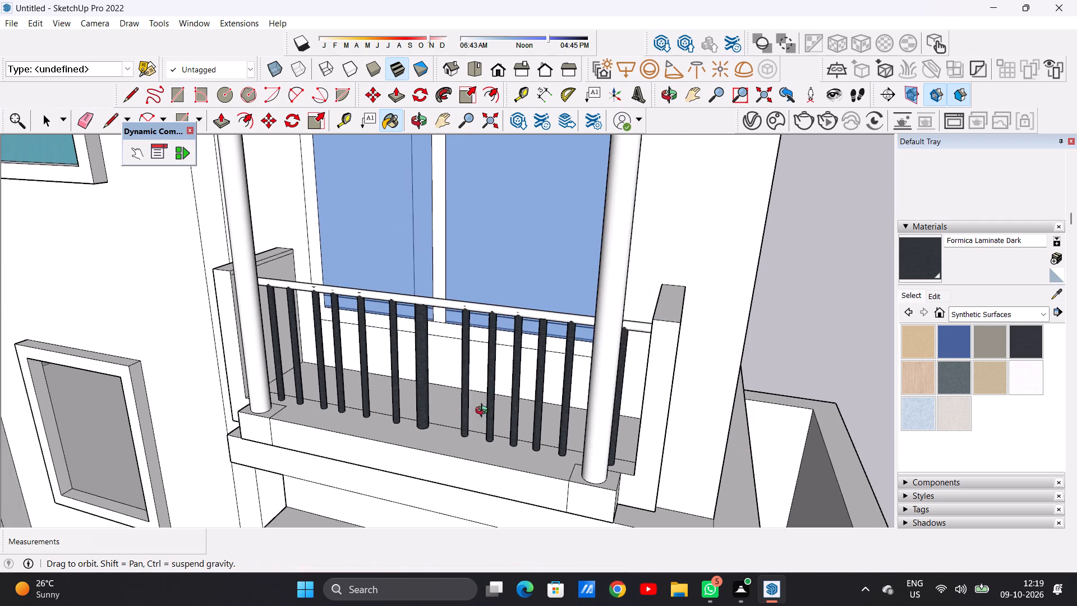
{"action": "middle_click_drag", "start_coordinate": [484, 412], "coordinate": [556, 439]}
{"action": "scroll", "coordinate": [555, 316], "scroll_direction": "up", "scroll_amount": 5}
{"action": "left_click", "coordinate": [555, 314]}
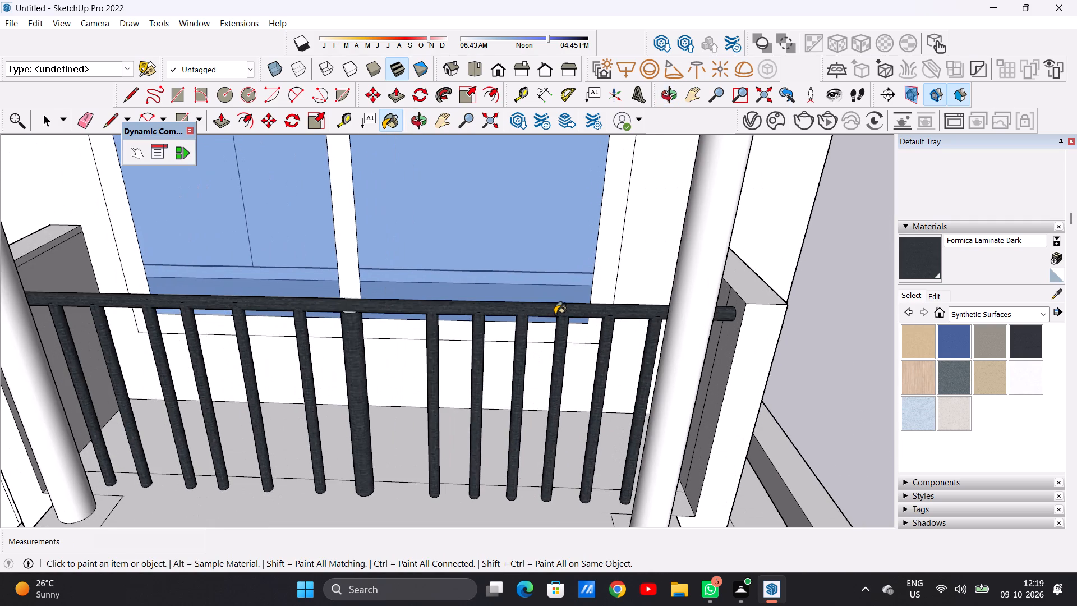
{"action": "key", "text": "space"}
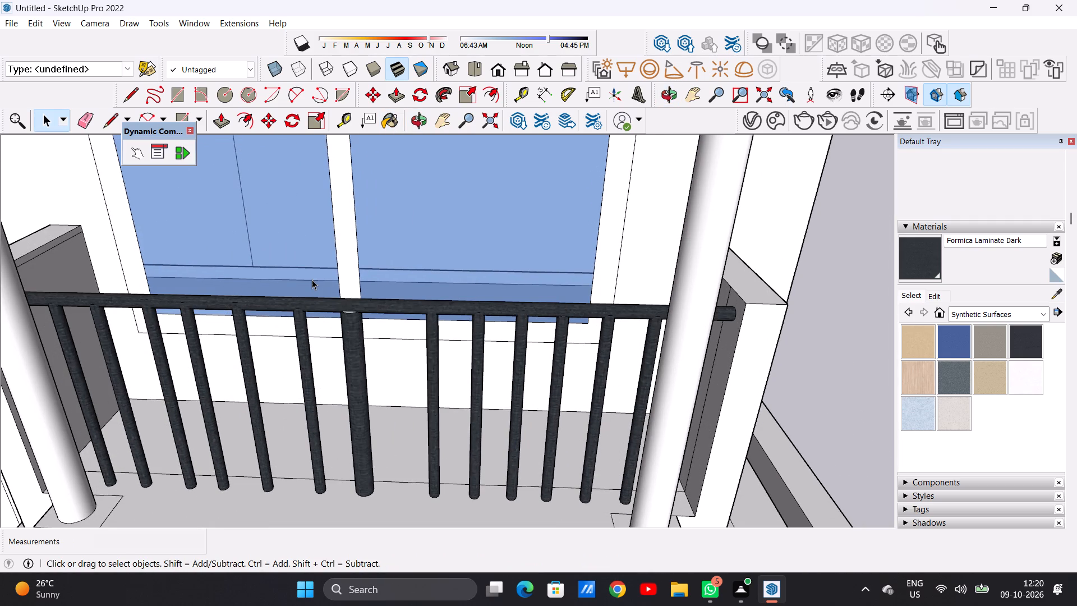
Paint the white patch at the top of the thick middle post with Formica Laminate Dark.
{"action": "scroll", "coordinate": [347, 301], "scroll_direction": "down", "scroll_amount": 4}
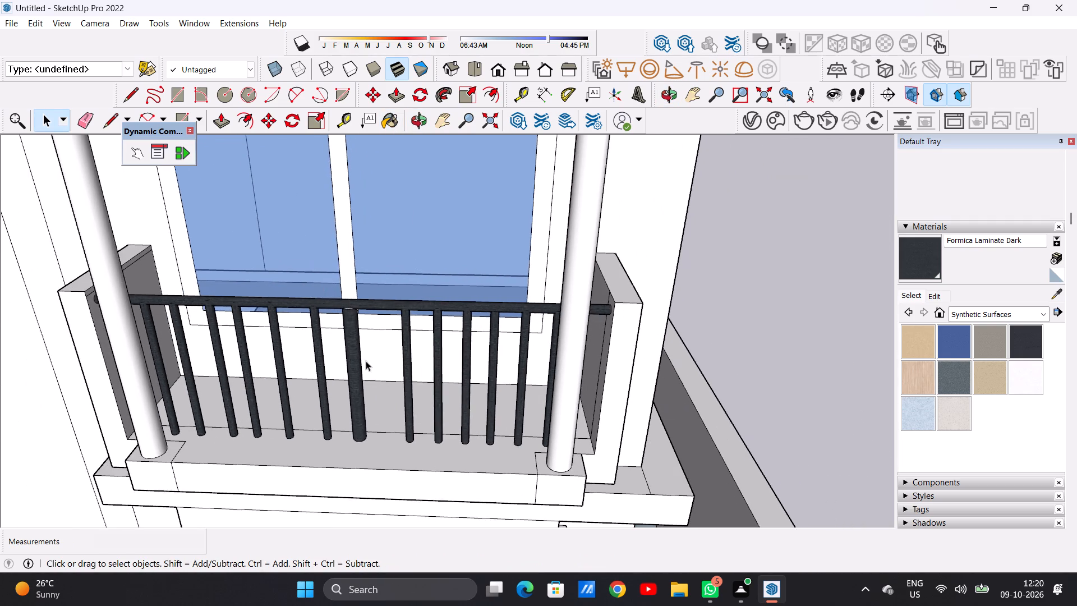
{"action": "middle_click_drag", "start_coordinate": [369, 371], "coordinate": [370, 475]}
{"action": "scroll", "coordinate": [403, 407], "scroll_direction": "up", "scroll_amount": 5}
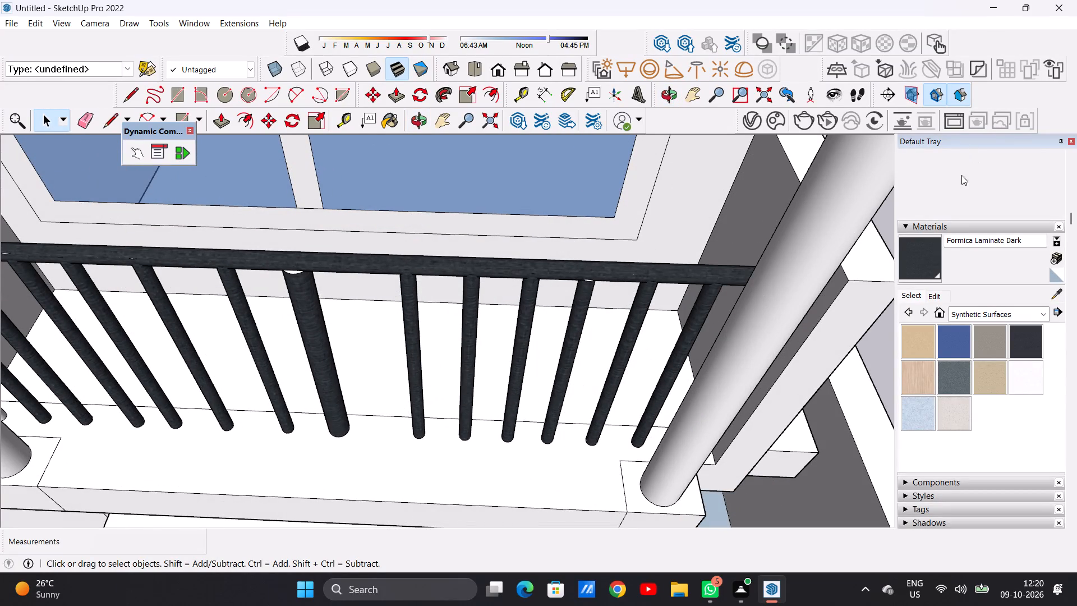
{"action": "left_click", "coordinate": [928, 251]}
{"action": "scroll", "coordinate": [303, 266], "scroll_direction": "up", "scroll_amount": 9}
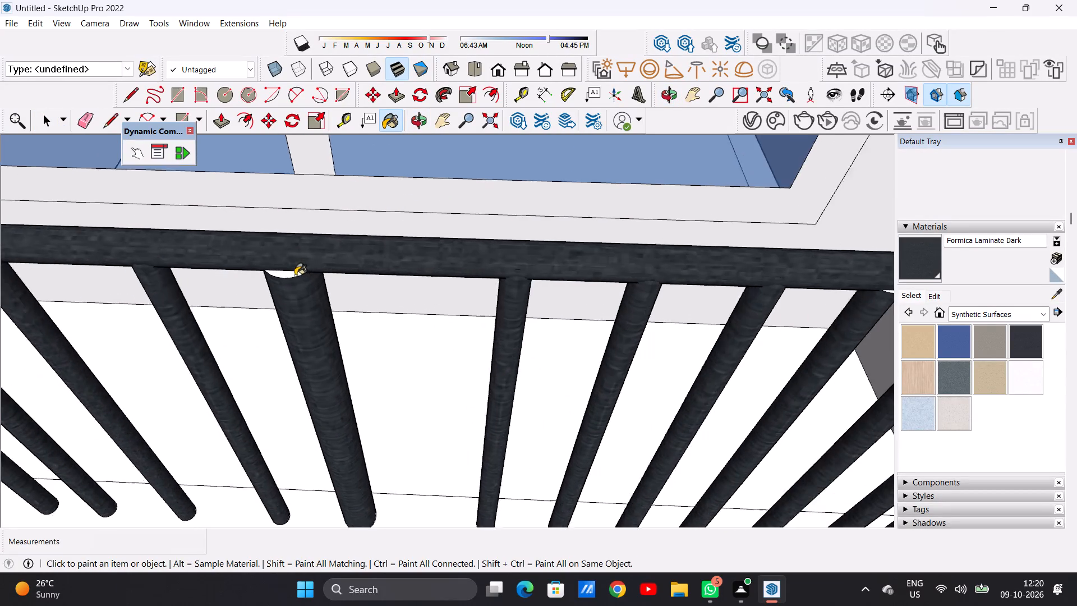
{"action": "scroll", "coordinate": [295, 276], "scroll_direction": "up", "scroll_amount": 3}
{"action": "left_click", "coordinate": [287, 272]}
{"action": "scroll", "coordinate": [418, 301], "scroll_direction": "down", "scroll_amount": 4}
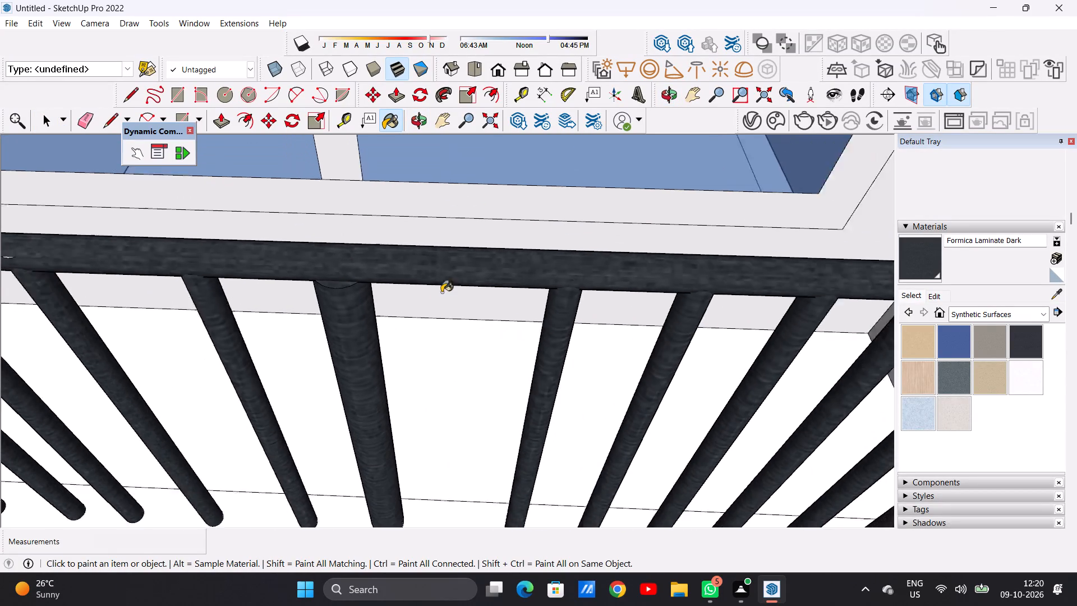
{"action": "scroll", "coordinate": [441, 292], "scroll_direction": "down", "scroll_amount": 12}
{"action": "middle_click_drag", "start_coordinate": [420, 320], "coordinate": [417, 226]}
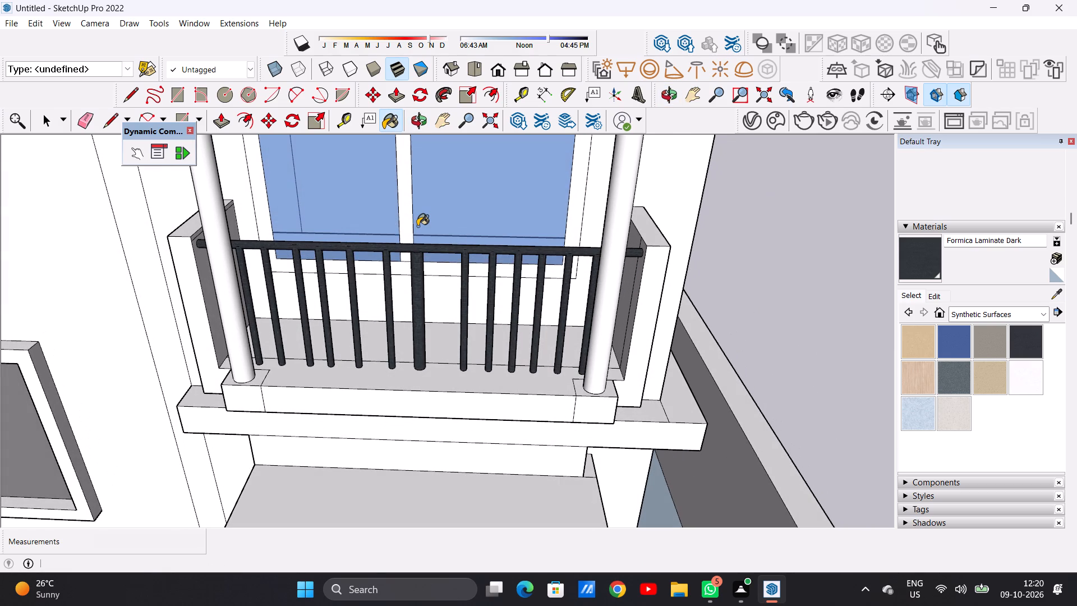
{"action": "key", "text": "space"}
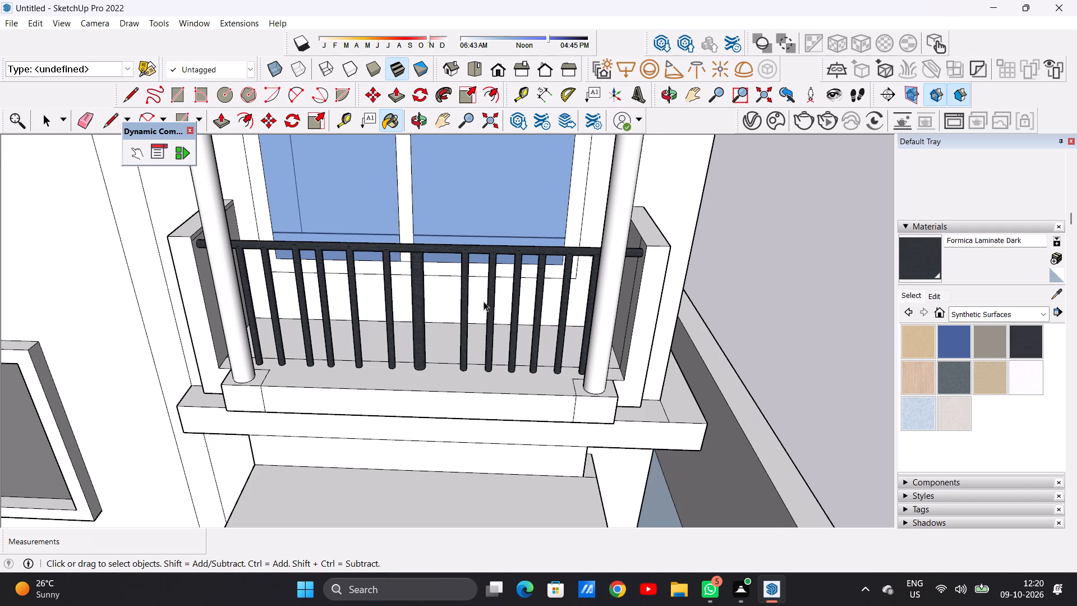
Draw a circle of about 15/16" radius on the balcony ledge, in the gap on the outer side of the thick middle post.
{"action": "scroll", "coordinate": [494, 321], "scroll_direction": "down", "scroll_amount": 13}
{"action": "middle_click_drag", "start_coordinate": [526, 354], "coordinate": [431, 296]}
{"action": "scroll", "coordinate": [518, 330], "scroll_direction": "up", "scroll_amount": 1}
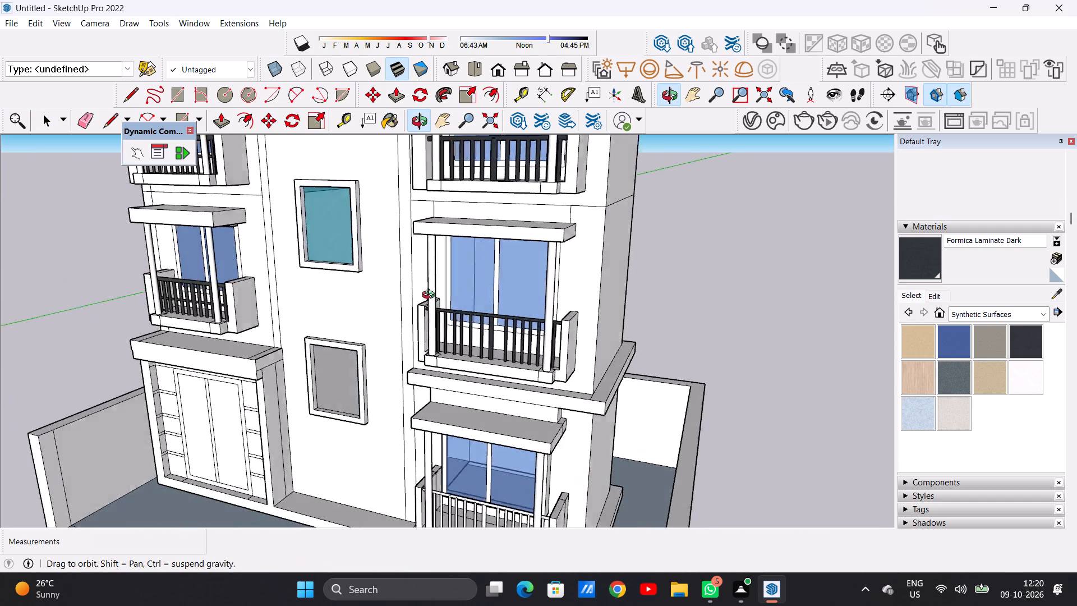
{"action": "middle_click_drag", "start_coordinate": [431, 296], "coordinate": [535, 357]}
{"action": "scroll", "coordinate": [515, 348], "scroll_direction": "up", "scroll_amount": 11}
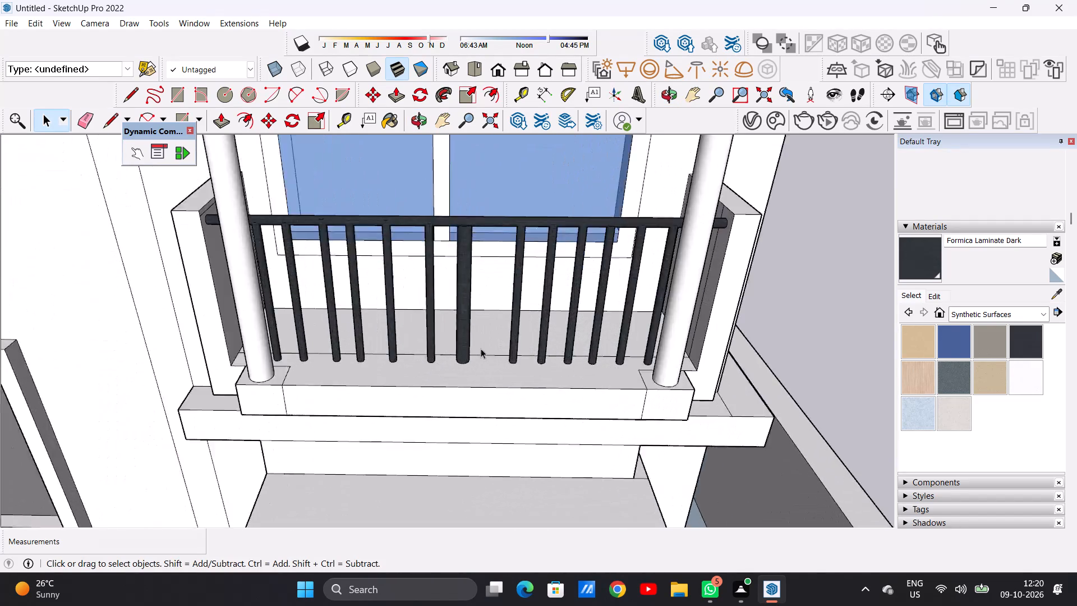
{"action": "scroll", "coordinate": [481, 348], "scroll_direction": "up", "scroll_amount": 4}
{"action": "middle_click_drag", "start_coordinate": [491, 367], "coordinate": [501, 426]}
{"action": "scroll", "coordinate": [484, 359], "scroll_direction": "down", "scroll_amount": 4}
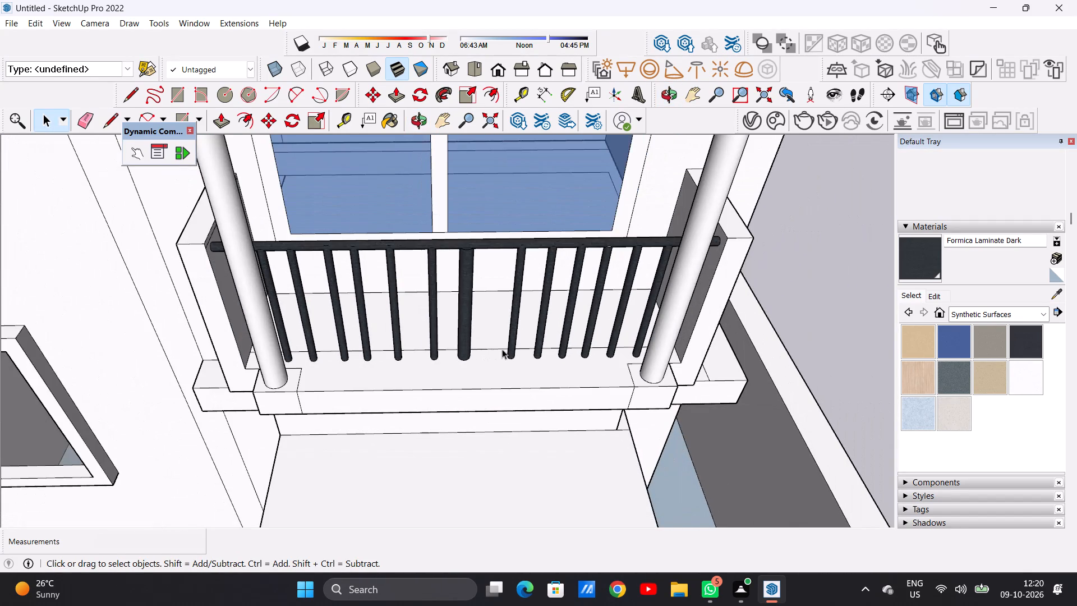
{"action": "scroll", "coordinate": [502, 350], "scroll_direction": "up", "scroll_amount": 2}
{"action": "scroll", "coordinate": [502, 350], "scroll_direction": "down", "scroll_amount": 1}
{"action": "scroll", "coordinate": [502, 350], "scroll_direction": "up", "scroll_amount": 1}
{"action": "scroll", "coordinate": [502, 350], "scroll_direction": "down", "scroll_amount": 1}
{"action": "scroll", "coordinate": [500, 351], "scroll_direction": "up", "scroll_amount": 8}
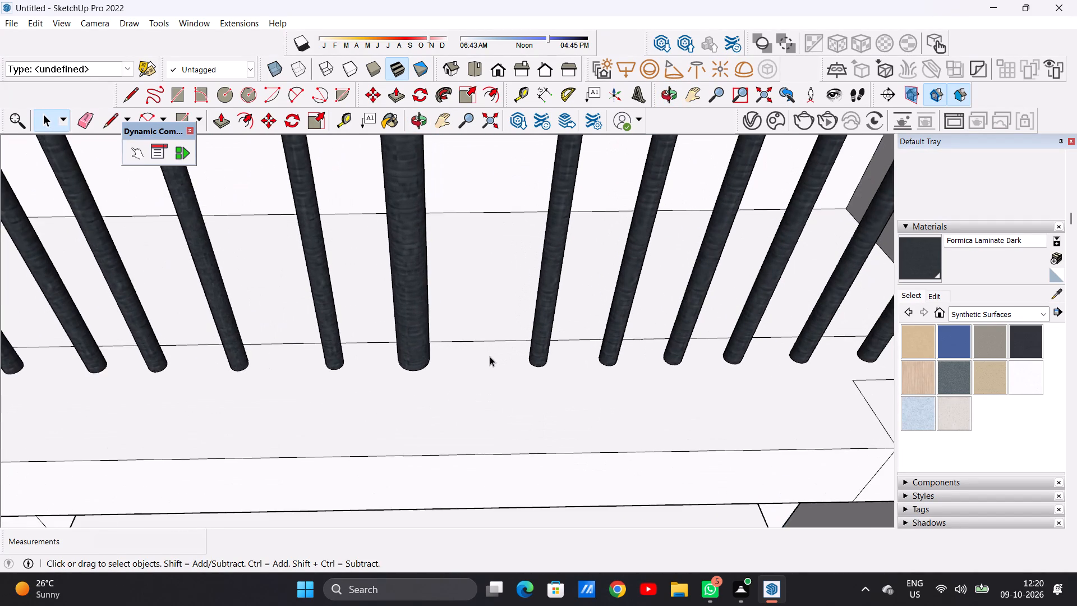
{"action": "scroll", "coordinate": [490, 357], "scroll_direction": "up", "scroll_amount": 1}
{"action": "key", "text": "c"}
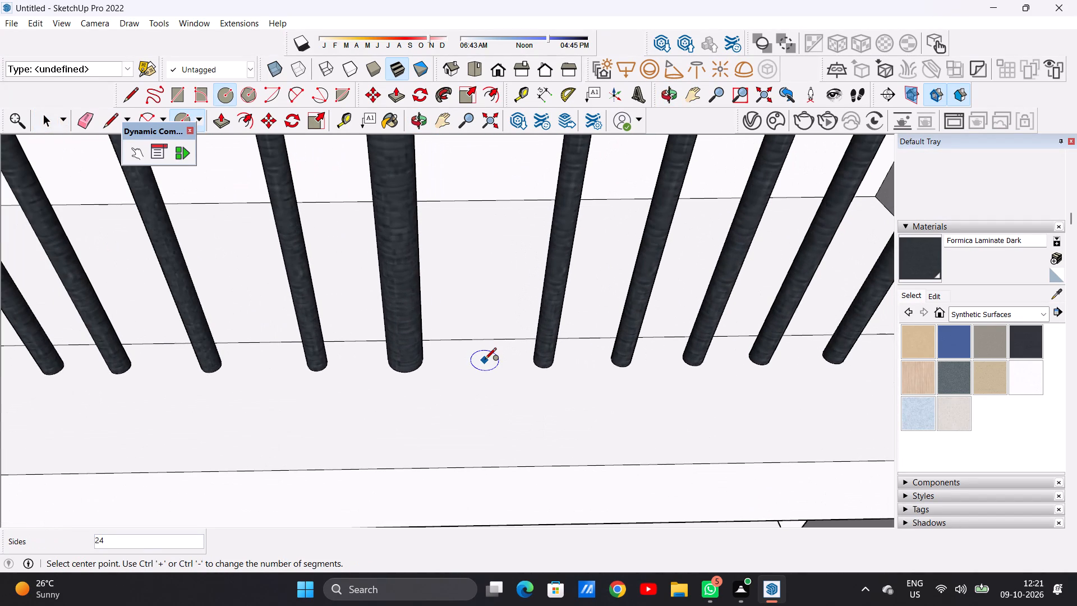
{"action": "left_click", "coordinate": [482, 360]}
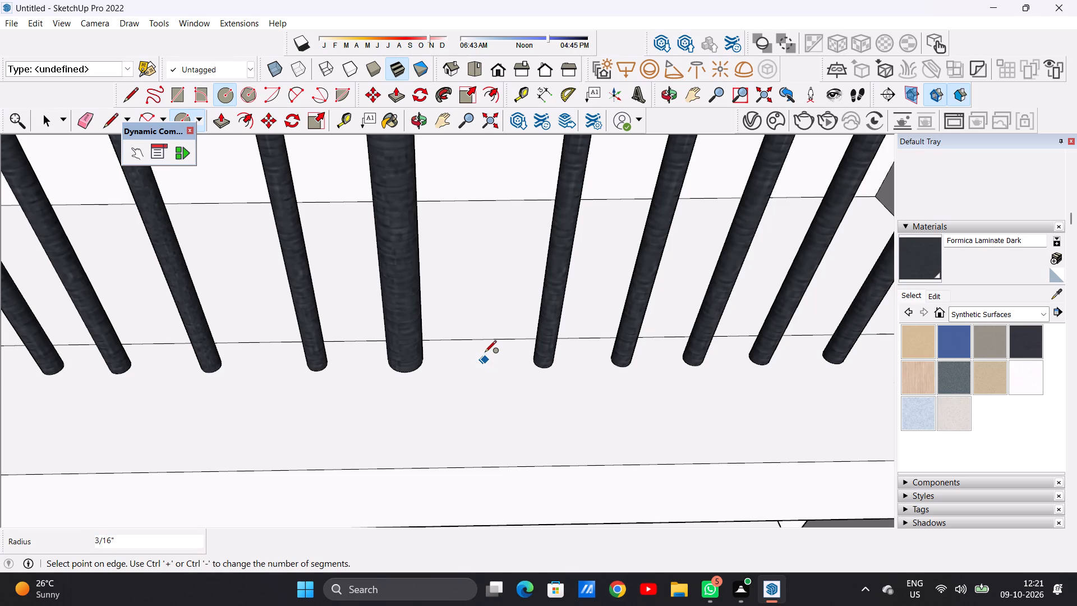
{"action": "left_click", "coordinate": [485, 351]}
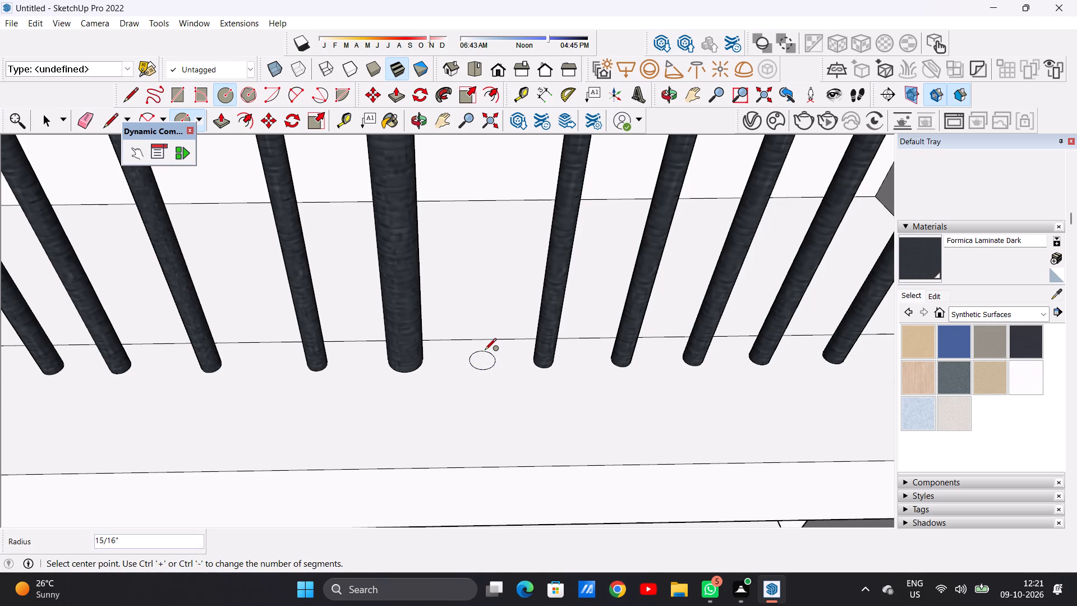
{"action": "key", "text": "space"}
Push/Pull the new circle up to the handrail to form an additional baluster.
{"action": "key", "text": "p"}
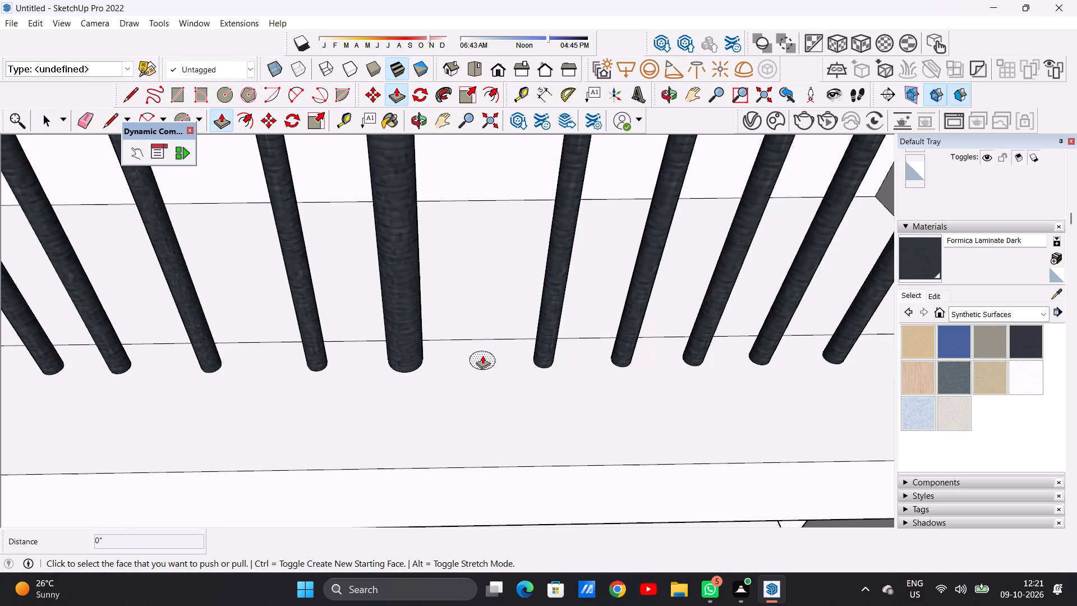
{"action": "left_click", "coordinate": [482, 355]}
{"action": "scroll", "coordinate": [470, 320], "scroll_direction": "down", "scroll_amount": 6}
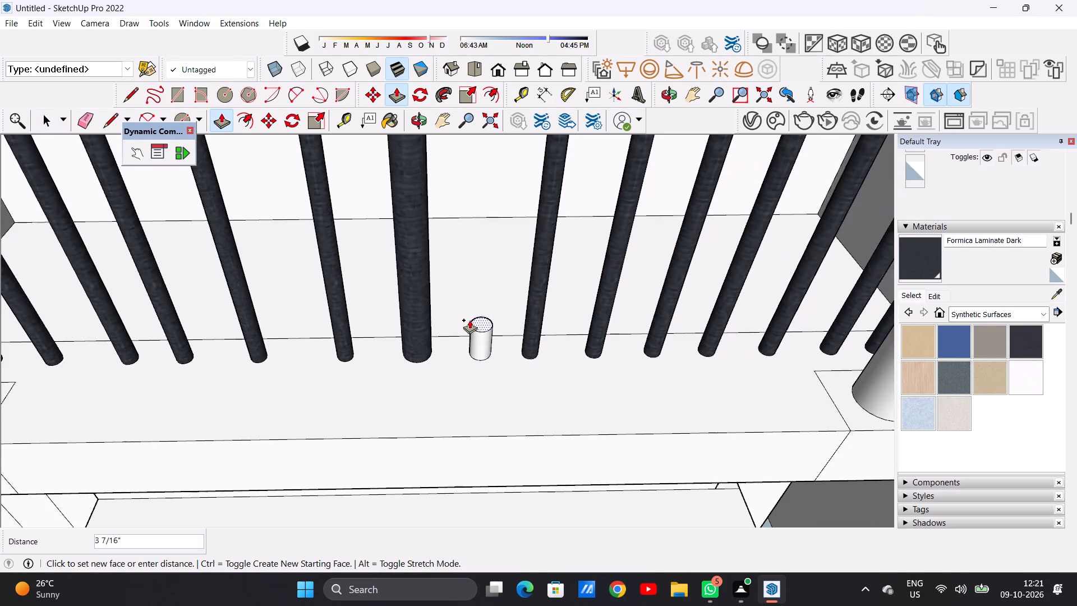
{"action": "scroll", "coordinate": [470, 320], "scroll_direction": "down", "scroll_amount": 11}
{"action": "scroll", "coordinate": [492, 192], "scroll_direction": "up", "scroll_amount": 8}
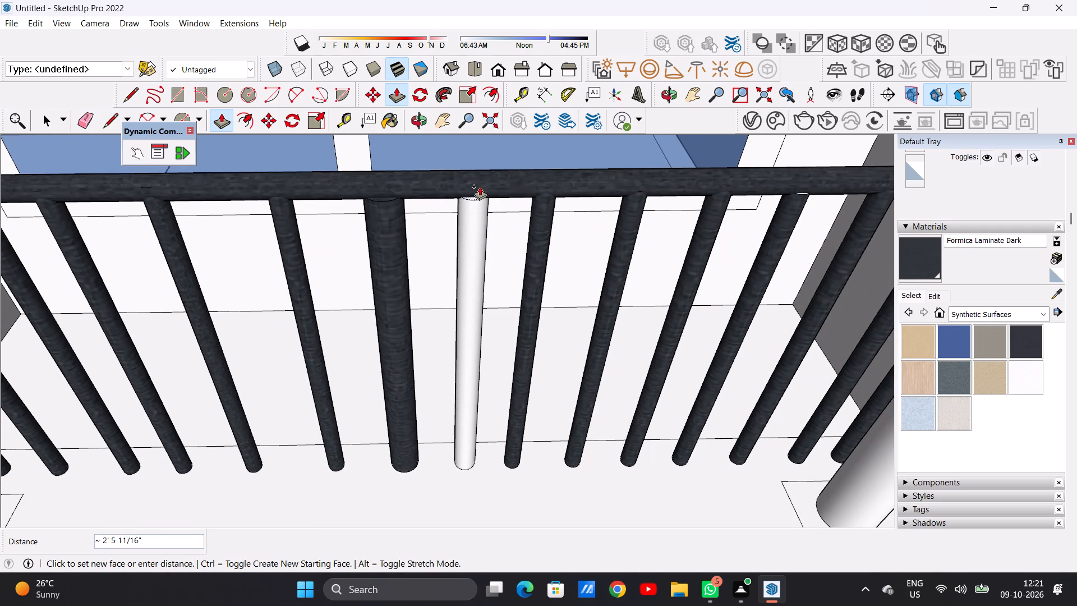
{"action": "left_click", "coordinate": [480, 185]}
{"action": "key", "text": "space"}
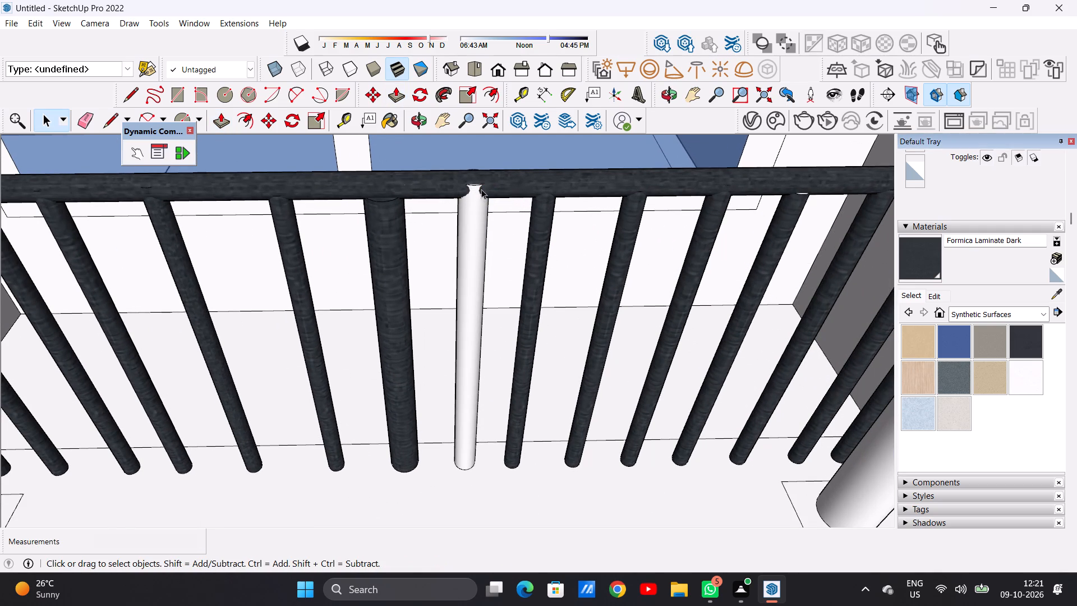
Paint the new white baluster beside the thick middle post with Formica Laminate Dark.
{"action": "left_click", "coordinate": [920, 257]}
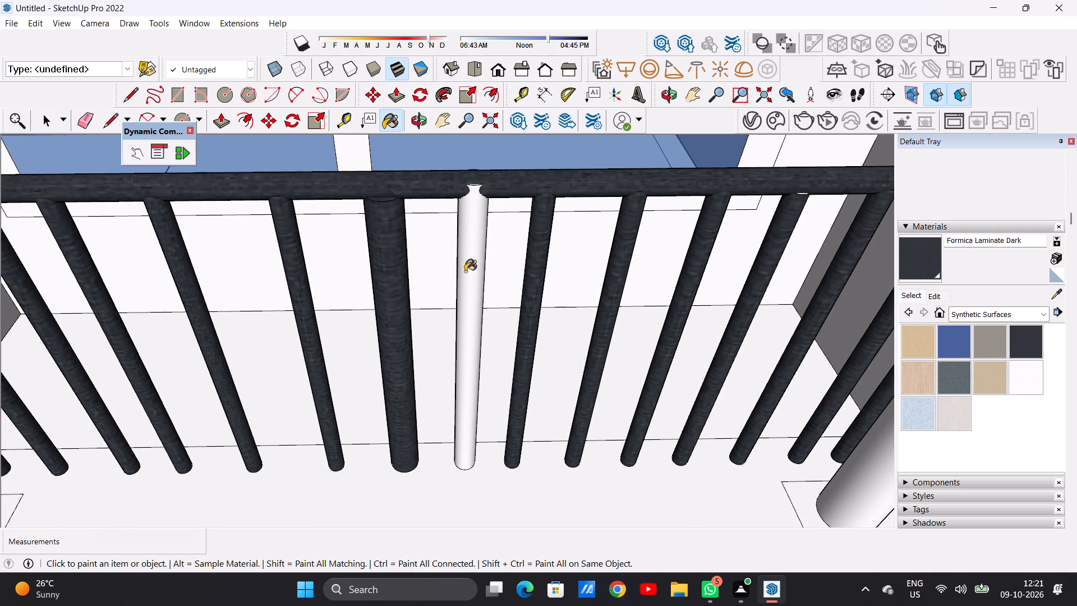
{"action": "scroll", "coordinate": [473, 271], "scroll_direction": "up", "scroll_amount": 4}
{"action": "left_click", "coordinate": [470, 272]}
{"action": "scroll", "coordinate": [458, 310], "scroll_direction": "down", "scroll_amount": 4}
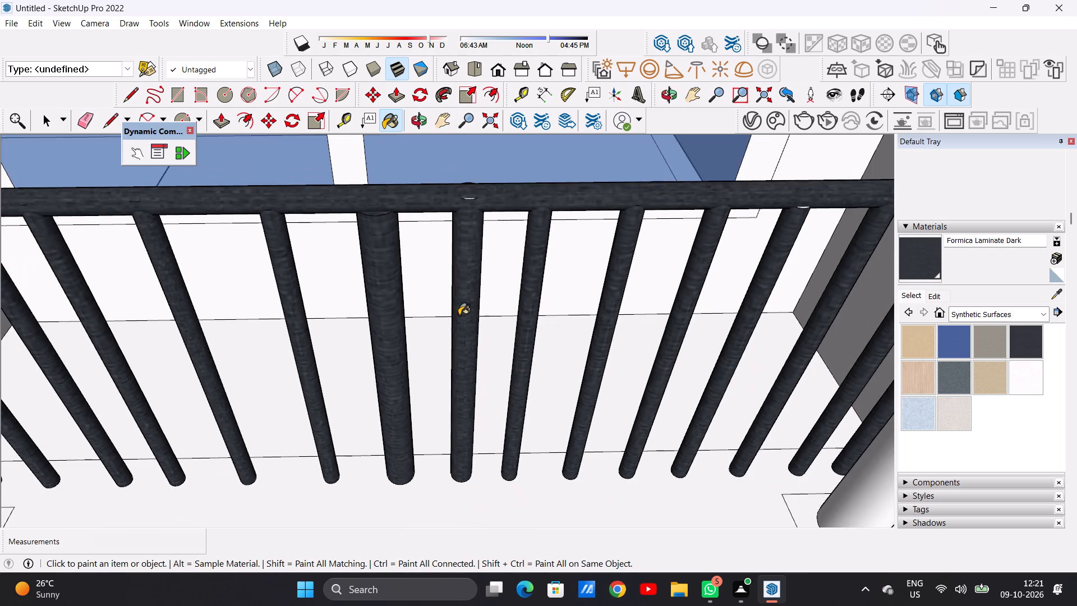
Paint the white patches where the new baluster pokes through the front and back of the handrail with Formica Laminate Dark.
{"action": "scroll", "coordinate": [462, 313], "scroll_direction": "down", "scroll_amount": 7}
{"action": "scroll", "coordinate": [470, 252], "scroll_direction": "up", "scroll_amount": 14}
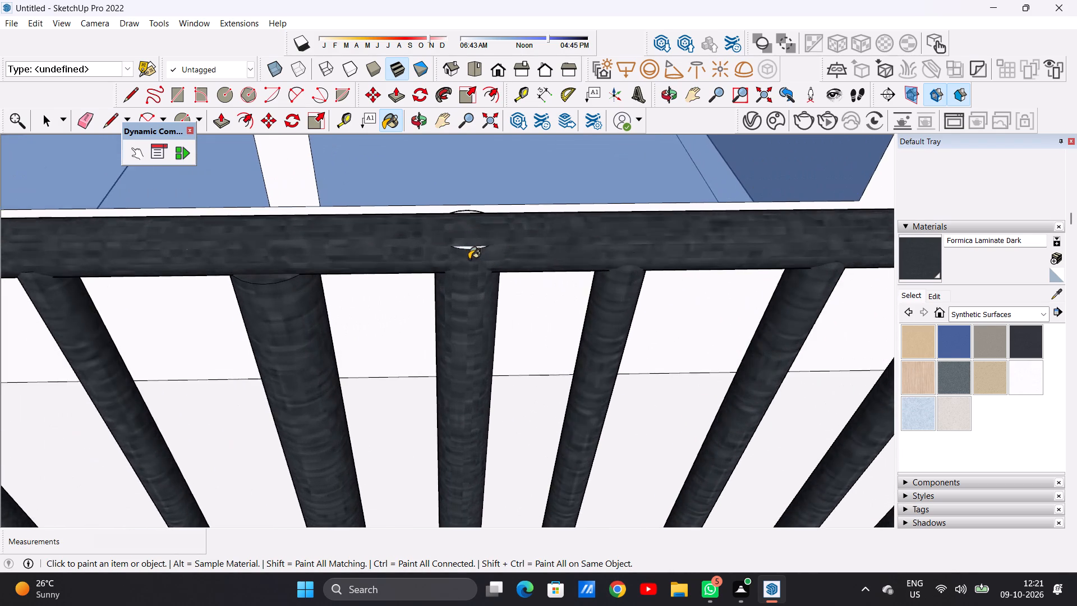
{"action": "scroll", "coordinate": [469, 259], "scroll_direction": "up", "scroll_amount": 5}
{"action": "left_click", "coordinate": [468, 247]}
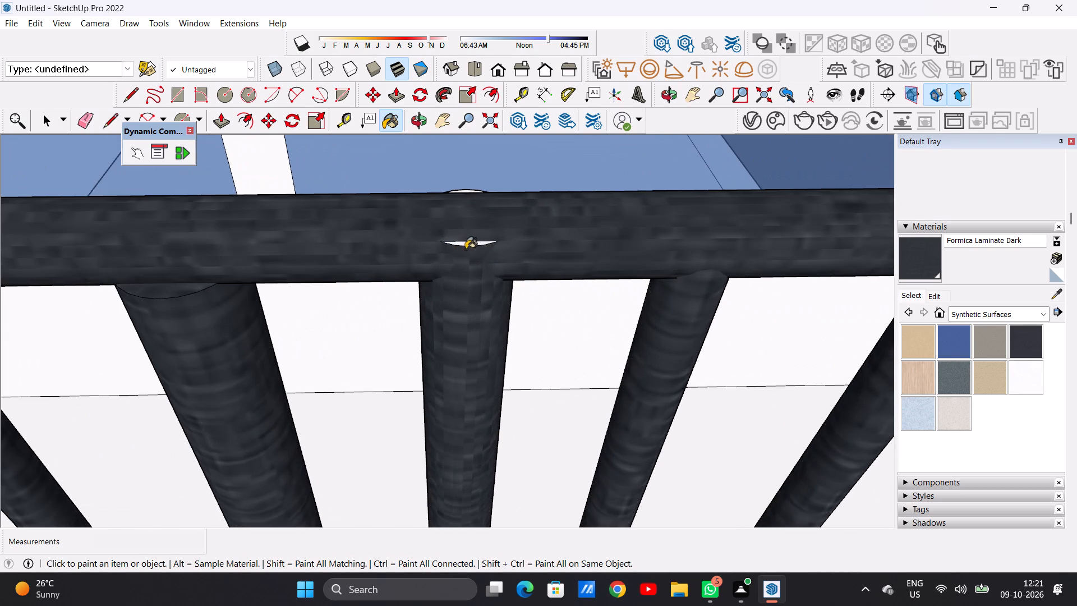
{"action": "scroll", "coordinate": [470, 257], "scroll_direction": "up", "scroll_amount": 11}
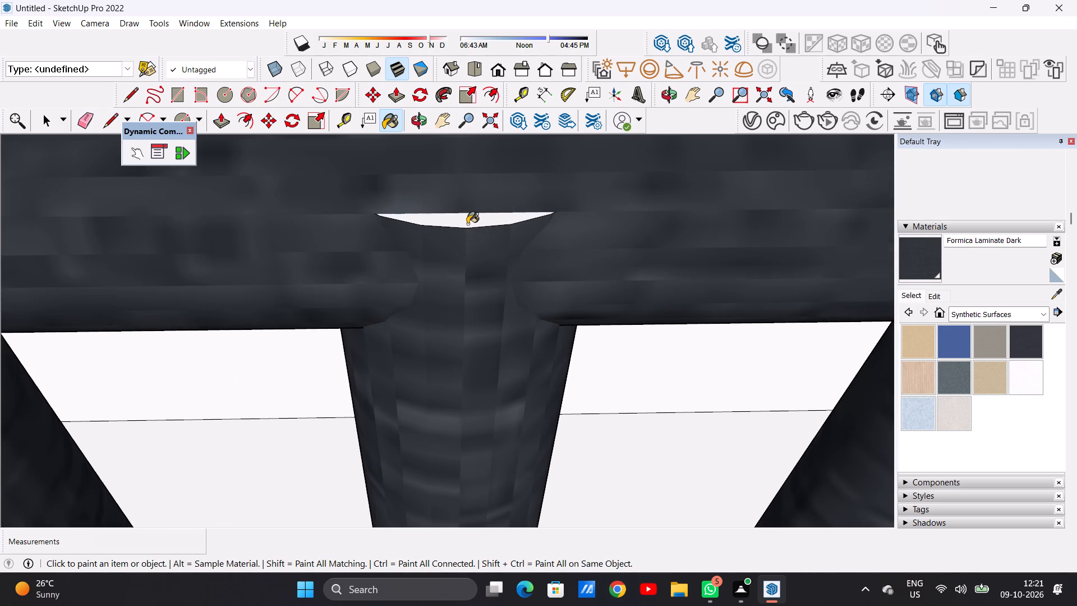
{"action": "left_click", "coordinate": [467, 224]}
{"action": "scroll", "coordinate": [454, 291], "scroll_direction": "down", "scroll_amount": 17}
{"action": "middle_click_drag", "start_coordinate": [475, 249], "coordinate": [476, 284]}
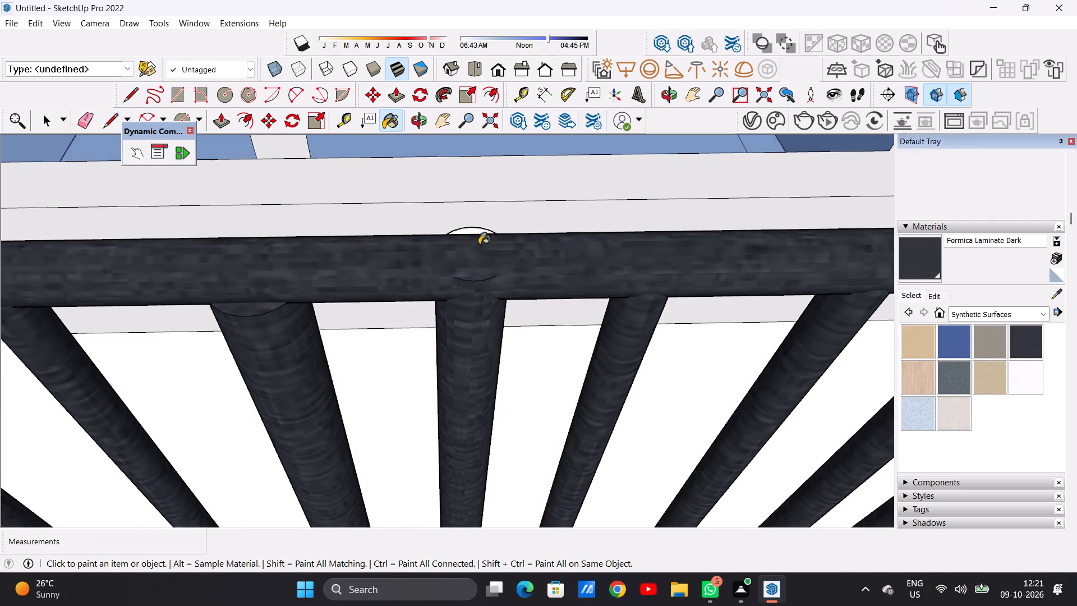
{"action": "scroll", "coordinate": [477, 232], "scroll_direction": "up", "scroll_amount": 11}
{"action": "left_click", "coordinate": [472, 228]}
{"action": "scroll", "coordinate": [496, 260], "scroll_direction": "down", "scroll_amount": 9}
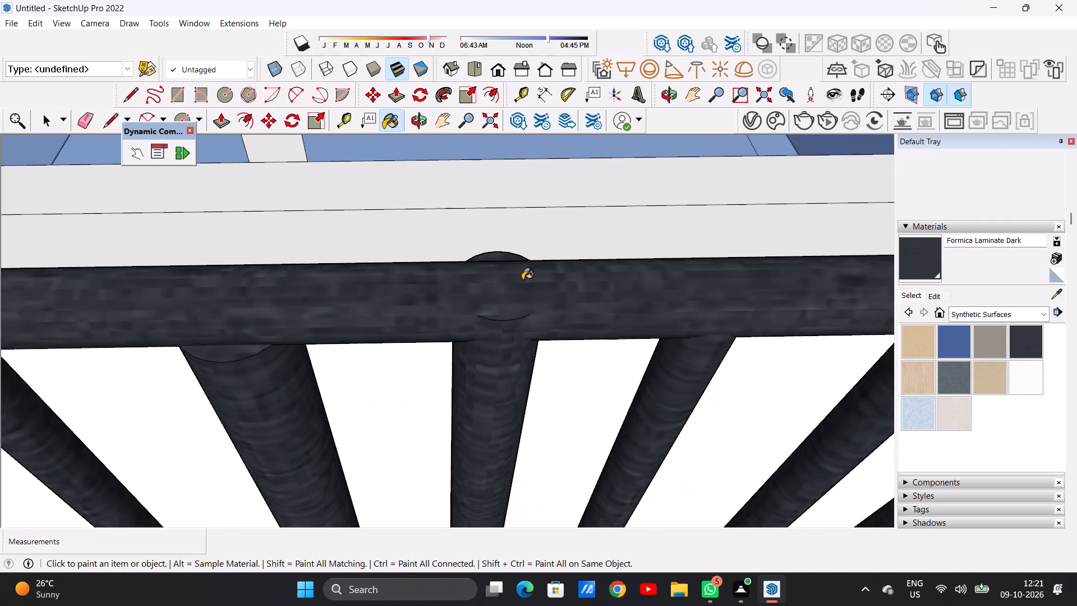
Paint the white end baluster behind the entrance-side column of this balcony railing with Formica Laminate Dark.
{"action": "scroll", "coordinate": [522, 280], "scroll_direction": "down", "scroll_amount": 20}
{"action": "middle_click_drag", "start_coordinate": [518, 351], "coordinate": [530, 286]}
{"action": "scroll", "coordinate": [516, 305], "scroll_direction": "down", "scroll_amount": 5}
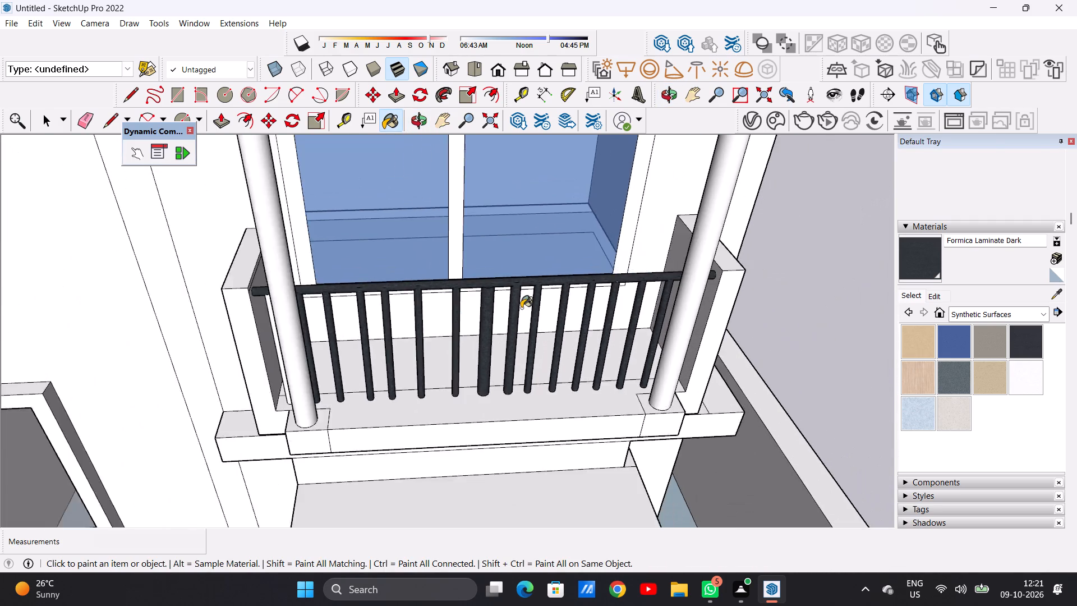
{"action": "scroll", "coordinate": [521, 308], "scroll_direction": "down", "scroll_amount": 6}
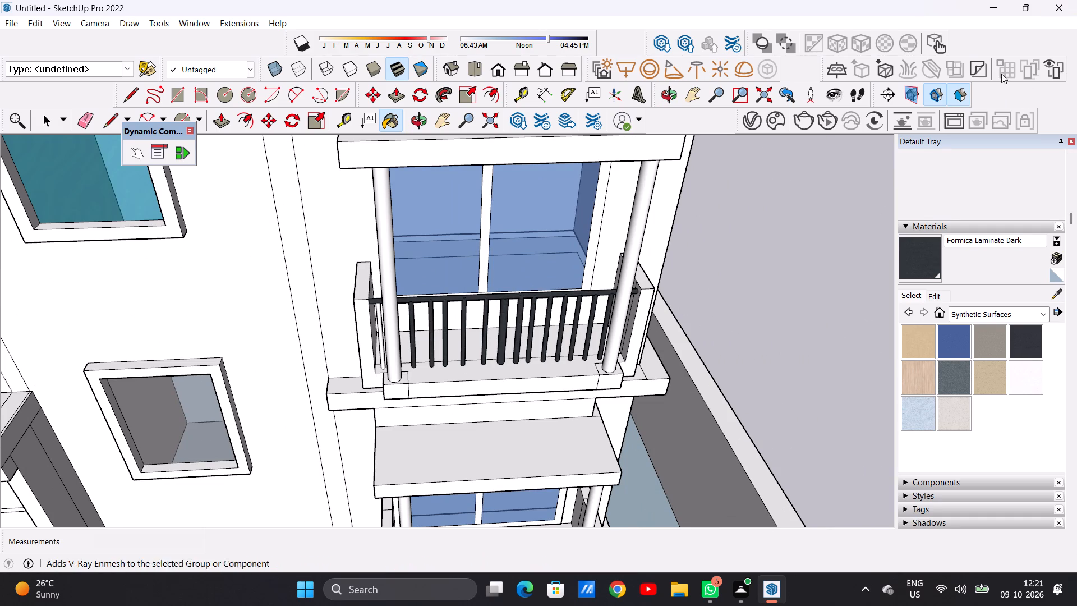
{"action": "scroll", "coordinate": [572, 361], "scroll_direction": "down", "scroll_amount": 12}
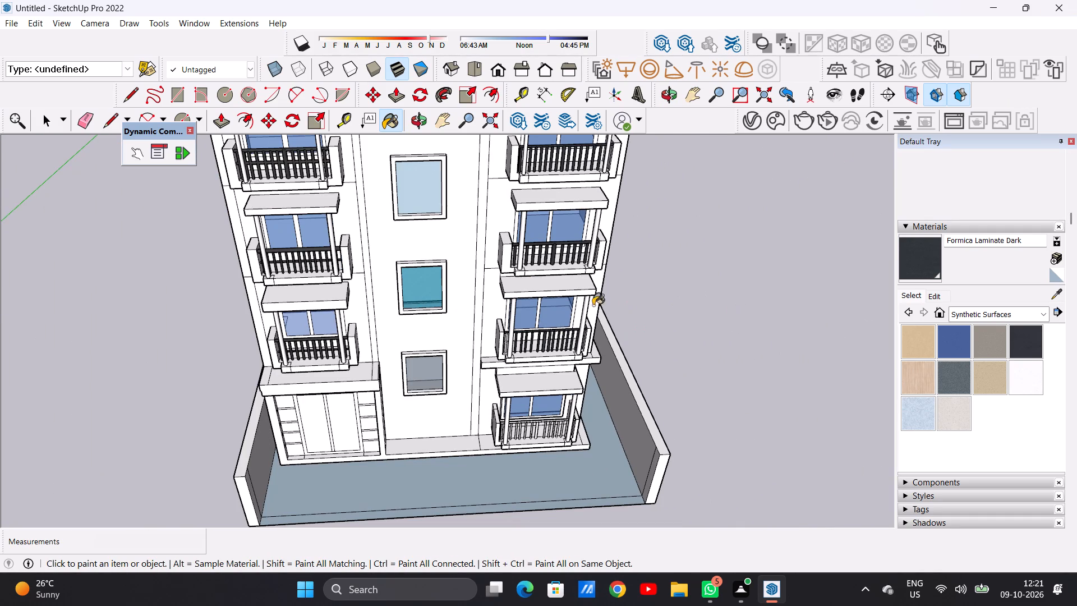
{"action": "middle_click_drag", "start_coordinate": [662, 402], "coordinate": [581, 319]}
{"action": "scroll", "coordinate": [591, 334], "scroll_direction": "down", "scroll_amount": 4}
{"action": "scroll", "coordinate": [558, 480], "scroll_direction": "up", "scroll_amount": 14}
{"action": "scroll", "coordinate": [595, 410], "scroll_direction": "down", "scroll_amount": 5}
{"action": "scroll", "coordinate": [556, 182], "scroll_direction": "up", "scroll_amount": 6}
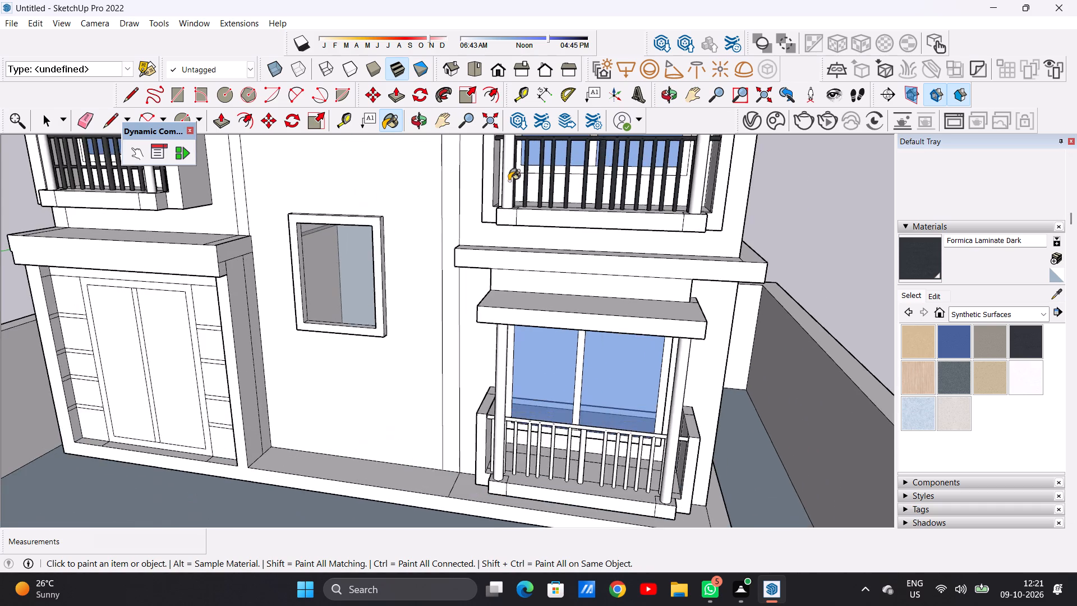
{"action": "scroll", "coordinate": [509, 181], "scroll_direction": "up", "scroll_amount": 3}
{"action": "middle_click_drag", "start_coordinate": [556, 201], "coordinate": [635, 199]}
{"action": "scroll", "coordinate": [490, 190], "scroll_direction": "up", "scroll_amount": 4}
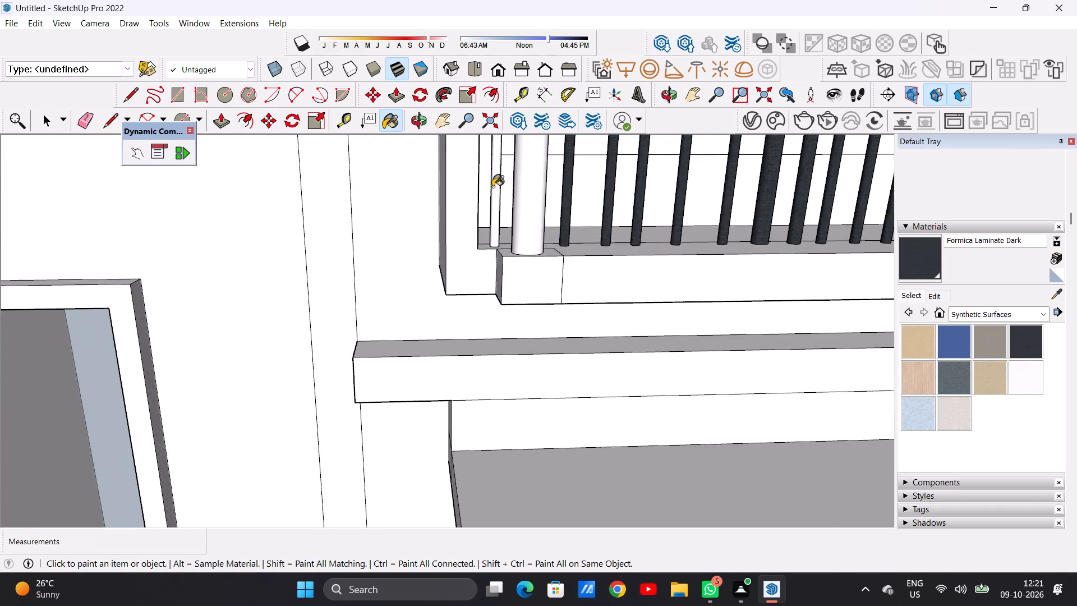
{"action": "scroll", "coordinate": [493, 187], "scroll_direction": "up", "scroll_amount": 7}
{"action": "left_click", "coordinate": [495, 185]}
{"action": "scroll", "coordinate": [522, 306], "scroll_direction": "down", "scroll_amount": 15}
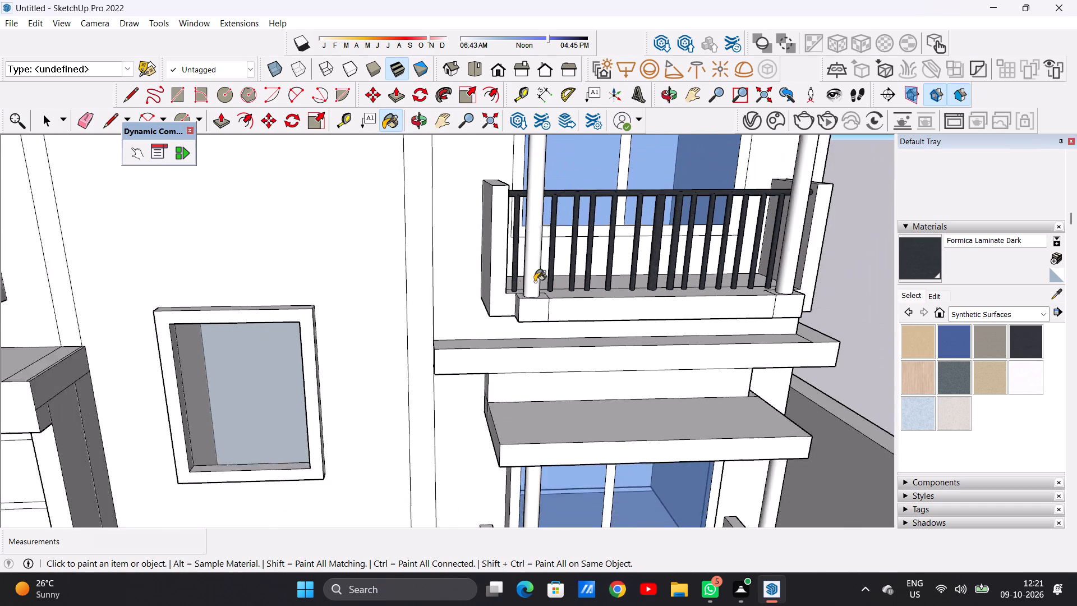
Paint the top handrail of the ground-floor balcony railing in the same bay with Formica Laminate Dark.
{"action": "middle_click_drag", "start_coordinate": [812, 233], "coordinate": [587, 254]}
{"action": "scroll", "coordinate": [544, 263], "scroll_direction": "up", "scroll_amount": 4}
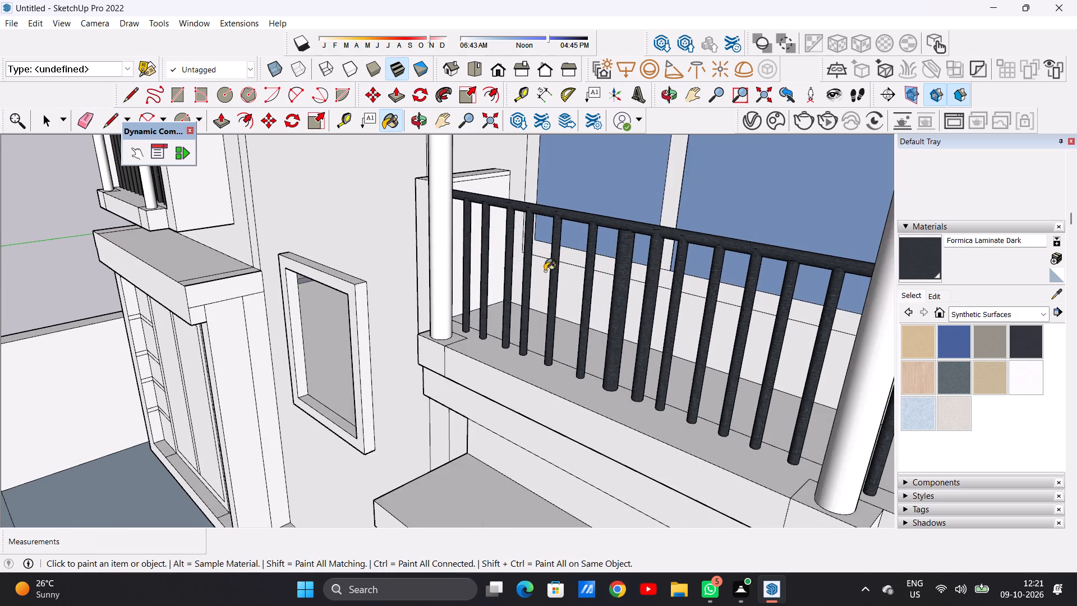
{"action": "scroll", "coordinate": [545, 271], "scroll_direction": "up", "scroll_amount": 1}
{"action": "middle_click_drag", "start_coordinate": [634, 230], "coordinate": [683, 352]}
{"action": "scroll", "coordinate": [595, 295], "scroll_direction": "down", "scroll_amount": 4}
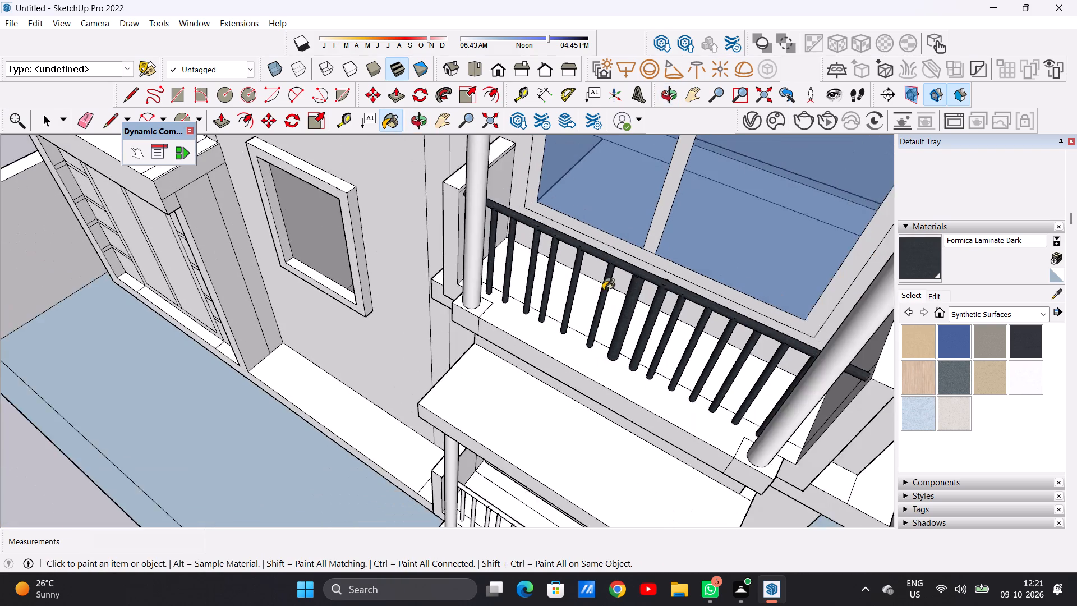
{"action": "scroll", "coordinate": [603, 290], "scroll_direction": "down", "scroll_amount": 11}
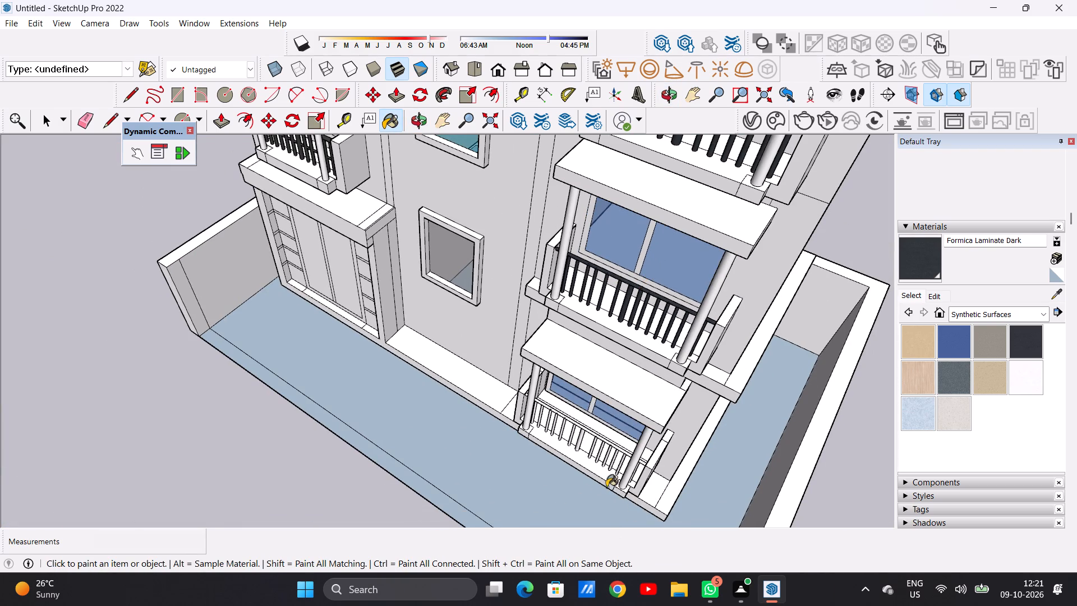
{"action": "middle_click_drag", "start_coordinate": [607, 484], "coordinate": [639, 330]}
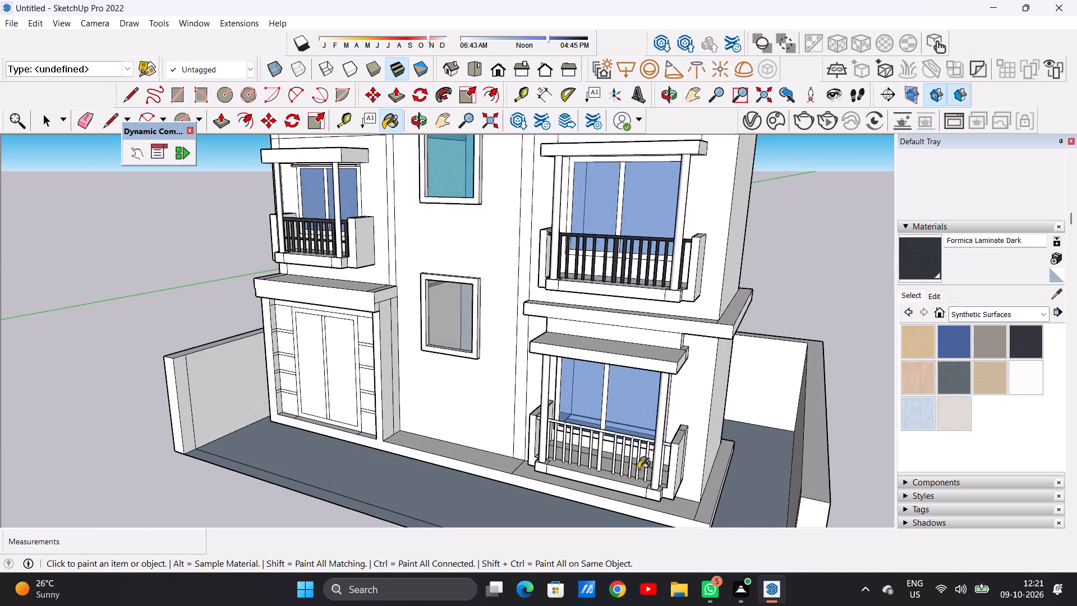
{"action": "scroll", "coordinate": [634, 463], "scroll_direction": "up", "scroll_amount": 14}
{"action": "middle_click_drag", "start_coordinate": [663, 439], "coordinate": [647, 437]}
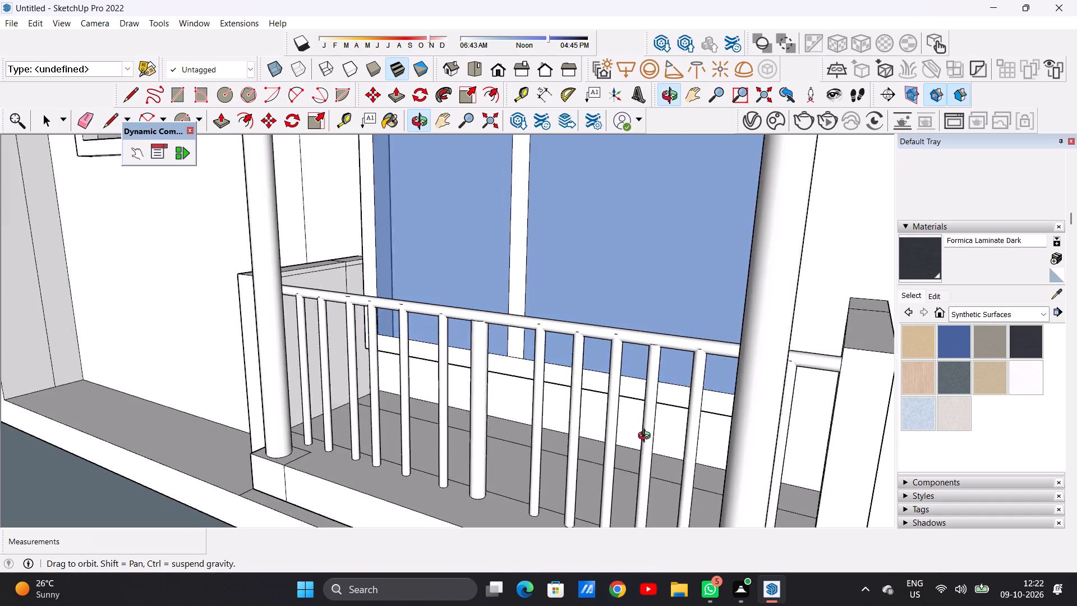
{"action": "middle_click_drag", "start_coordinate": [647, 437], "coordinate": [593, 437]}
{"action": "scroll", "coordinate": [757, 396], "scroll_direction": "down", "scroll_amount": 9}
{"action": "scroll", "coordinate": [769, 391], "scroll_direction": "up", "scroll_amount": 6}
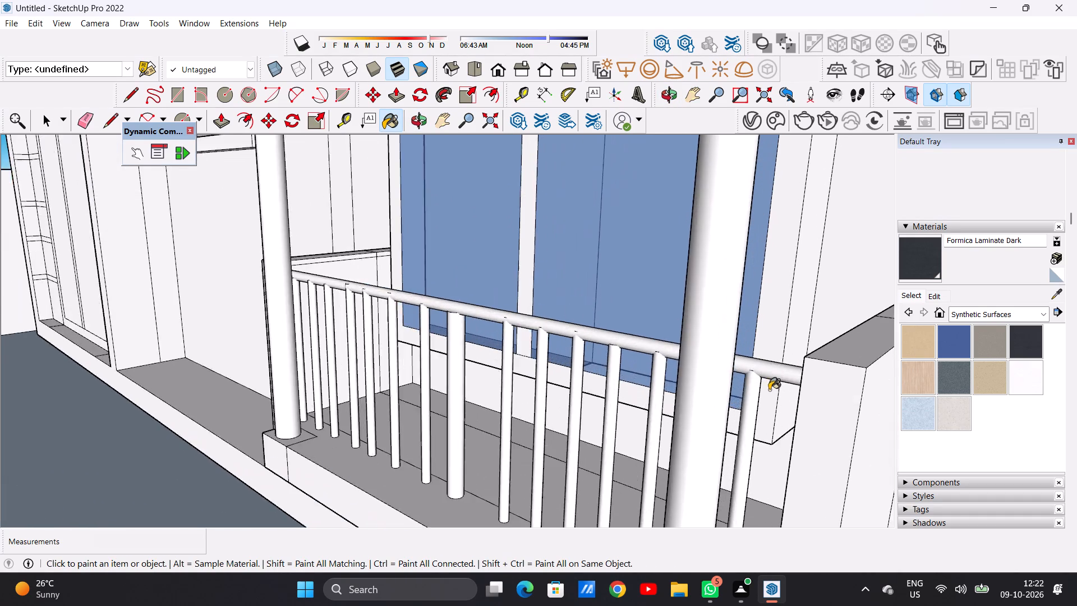
{"action": "scroll", "coordinate": [769, 390], "scroll_direction": "up", "scroll_amount": 11}
{"action": "left_click", "coordinate": [781, 361]}
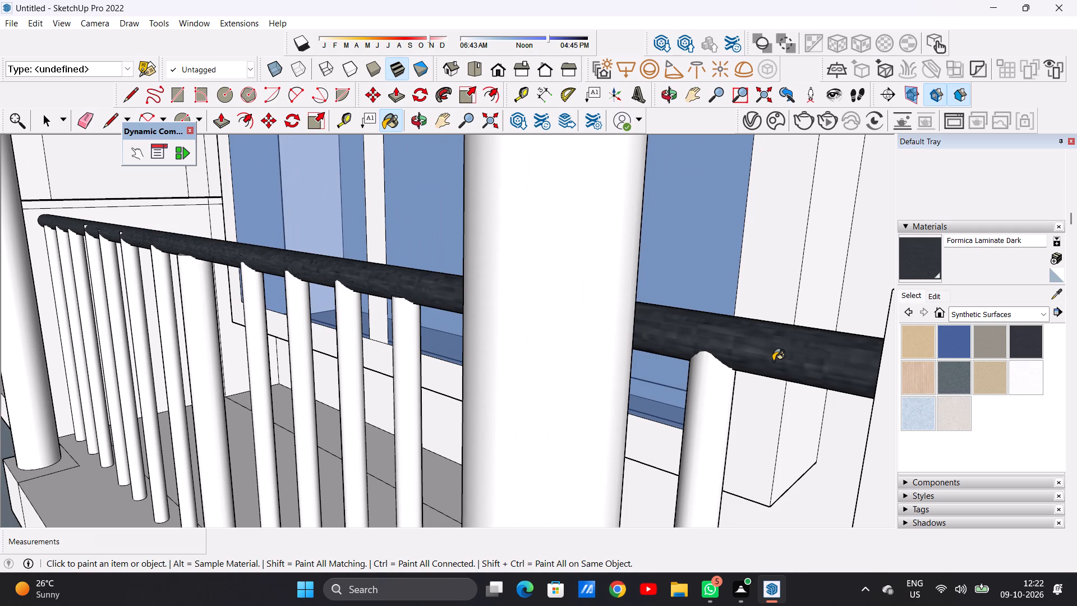
Paint the ground-floor railing's end baluster, beyond the outer column, with Formica Laminate Dark.
{"action": "scroll", "coordinate": [748, 284], "scroll_direction": "down", "scroll_amount": 12}
{"action": "scroll", "coordinate": [722, 302], "scroll_direction": "up", "scroll_amount": 7}
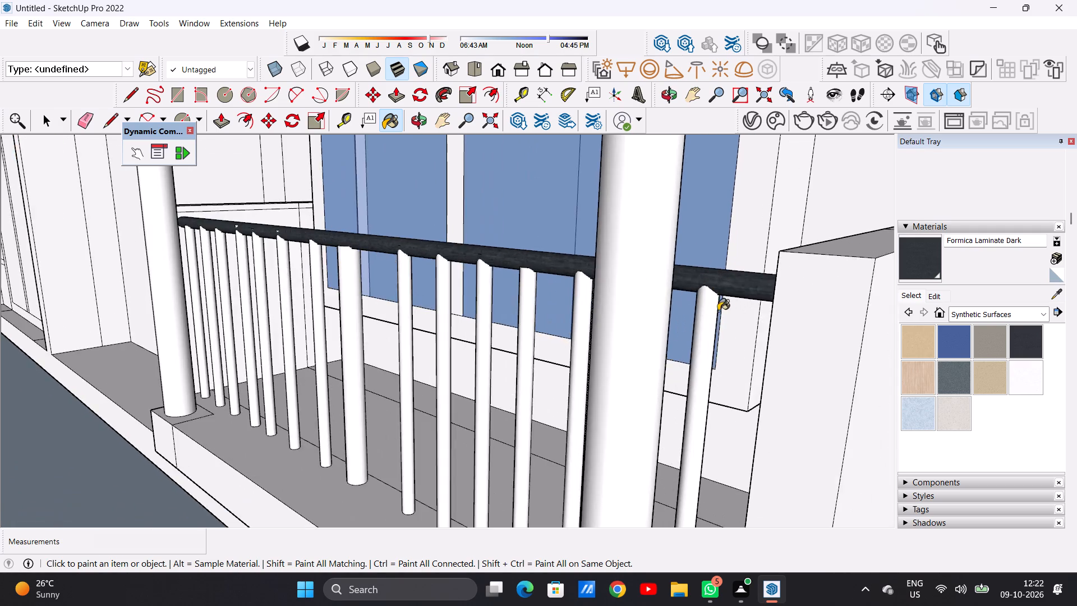
{"action": "scroll", "coordinate": [701, 318], "scroll_direction": "up", "scroll_amount": 7}
{"action": "left_click", "coordinate": [702, 299]}
{"action": "scroll", "coordinate": [706, 296], "scroll_direction": "down", "scroll_amount": 16}
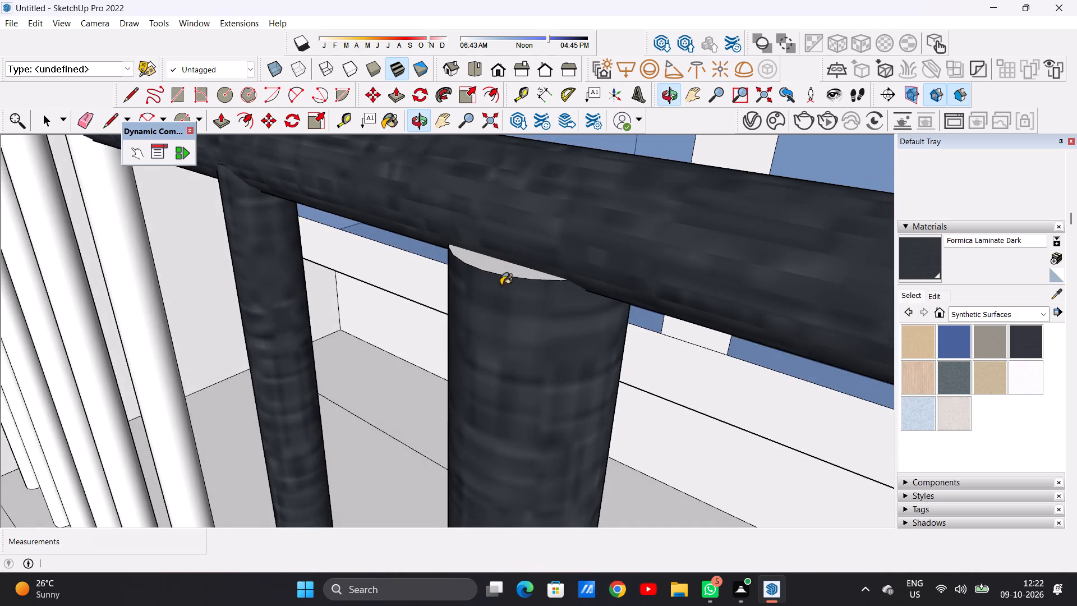
Paint the white patch at the top of the ground-floor railing's thick middle post with Formica Laminate Dark.
{"action": "scroll", "coordinate": [496, 272], "scroll_direction": "up", "scroll_amount": 3}
{"action": "left_click", "coordinate": [496, 272]}
{"action": "scroll", "coordinate": [490, 257], "scroll_direction": "down", "scroll_amount": 16}
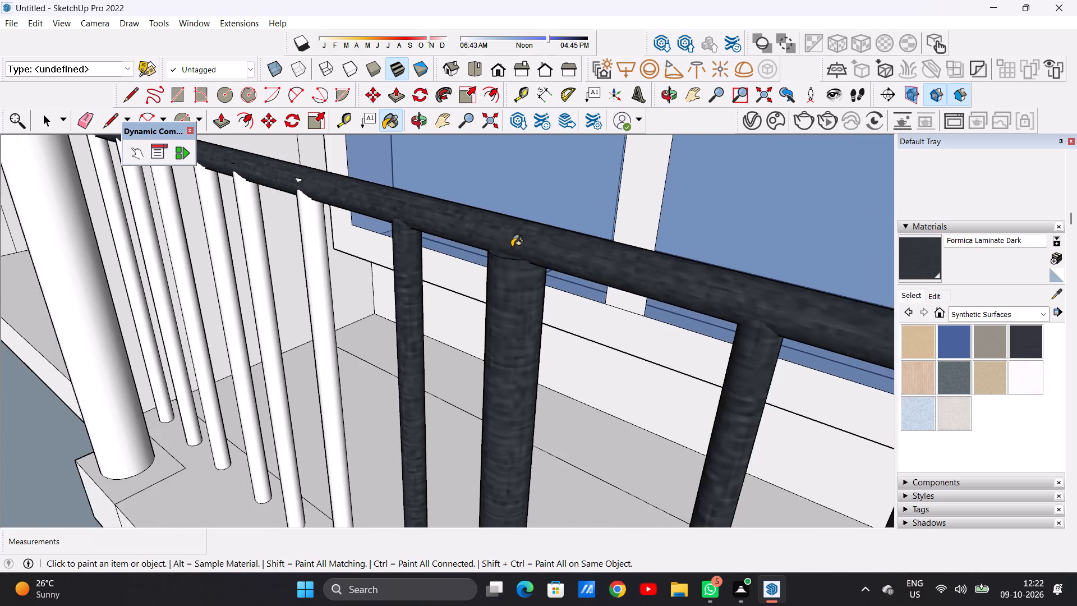
Paint the second baluster on the entrance side of the thick middle post with Formica Laminate Dark.
{"action": "scroll", "coordinate": [512, 247], "scroll_direction": "down", "scroll_amount": 10}
{"action": "scroll", "coordinate": [436, 233], "scroll_direction": "up", "scroll_amount": 12}
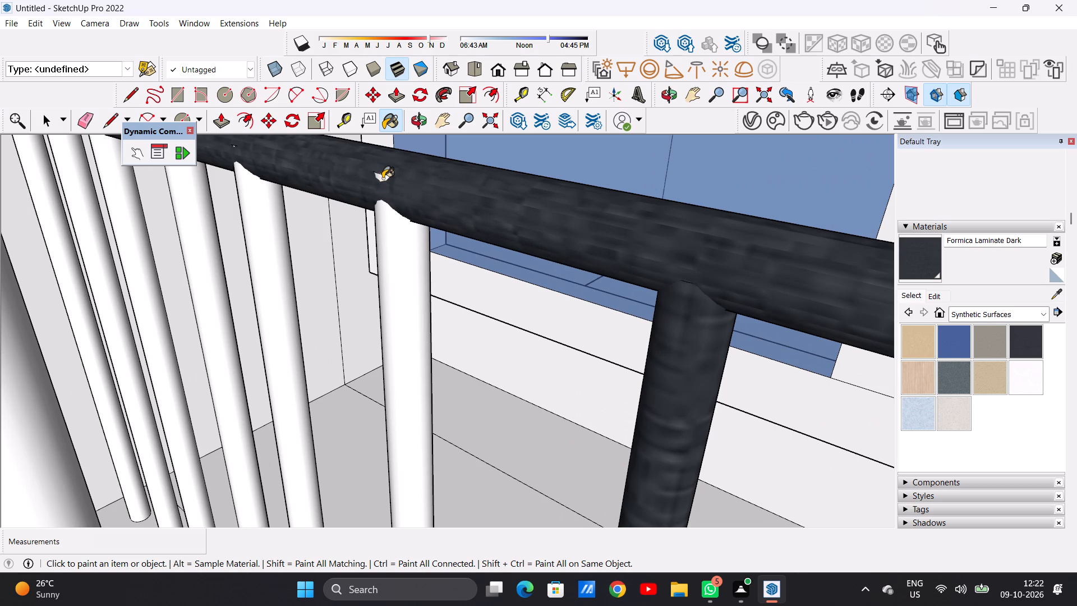
{"action": "left_click", "coordinate": [383, 178]}
{"action": "scroll", "coordinate": [405, 225], "scroll_direction": "down", "scroll_amount": 11}
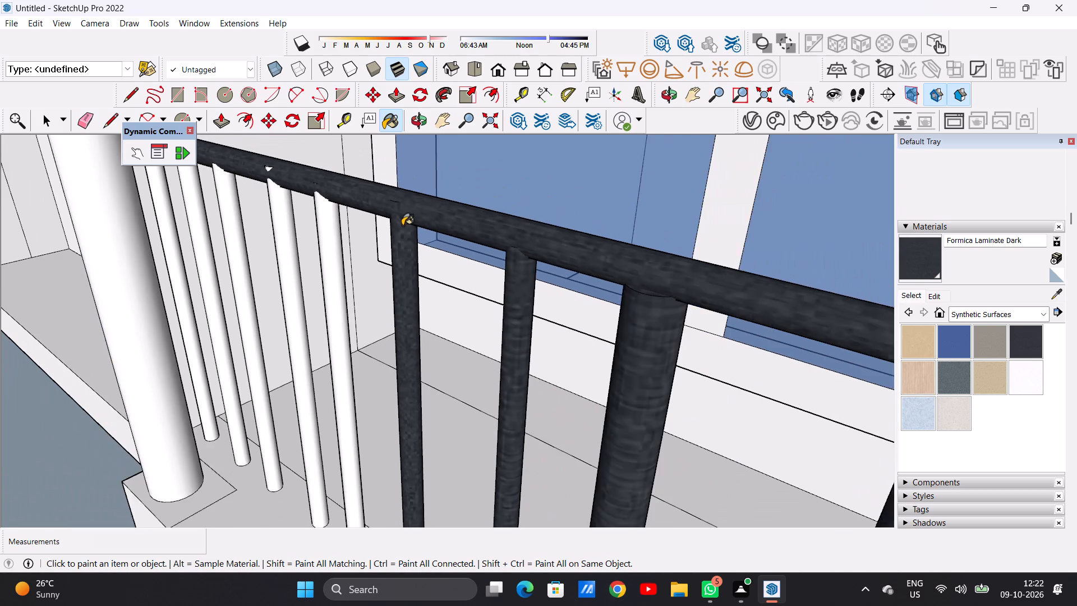
Paint the fourth baluster on the entrance side of the thick post, including its white sliver on the handrail, with Formica Laminate Dark.
{"action": "scroll", "coordinate": [402, 226], "scroll_direction": "down", "scroll_amount": 2}
{"action": "scroll", "coordinate": [292, 166], "scroll_direction": "up", "scroll_amount": 14}
{"action": "left_click", "coordinate": [301, 188]}
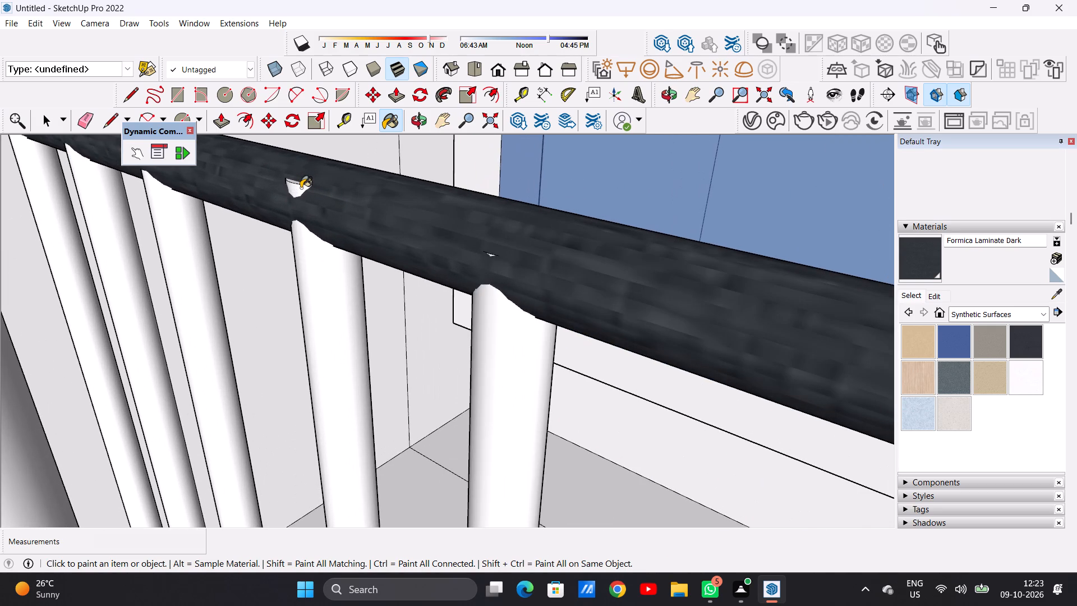
{"action": "scroll", "coordinate": [295, 186], "scroll_direction": "up", "scroll_amount": 11}
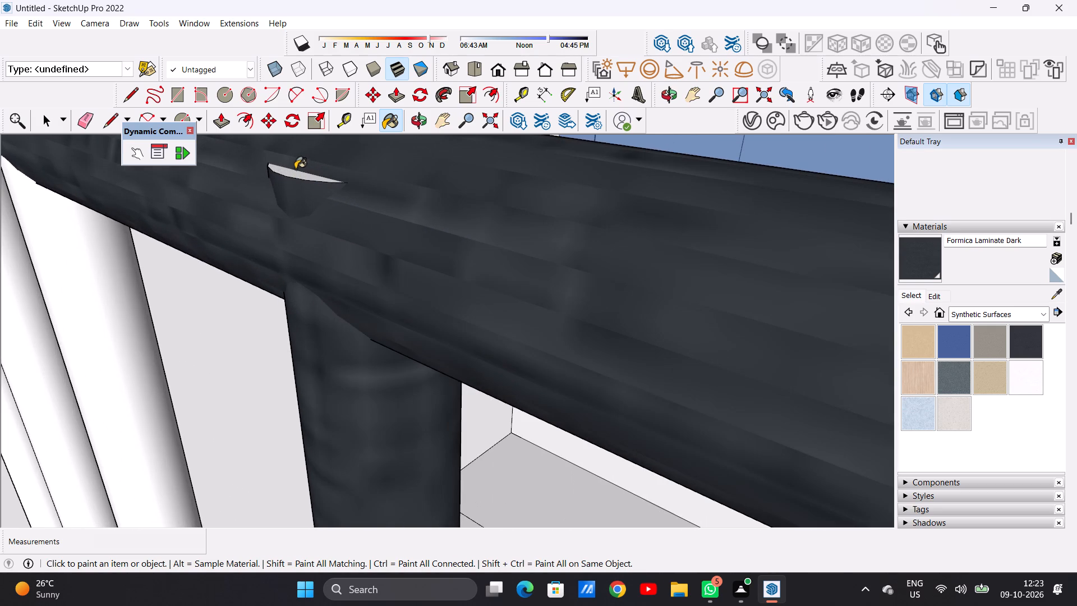
{"action": "left_click", "coordinate": [297, 177]}
{"action": "scroll", "coordinate": [335, 228], "scroll_direction": "down", "scroll_amount": 12}
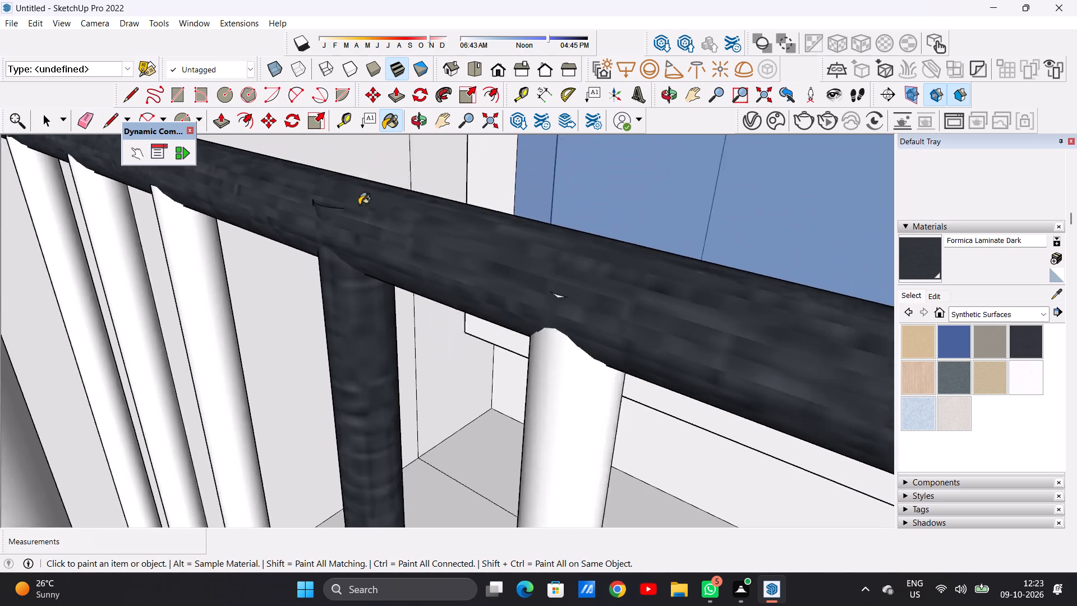
Paint the white third baluster, between the dark second and fourth ones, with Formica Laminate Dark.
{"action": "scroll", "coordinate": [359, 205], "scroll_direction": "down", "scroll_amount": 5}
{"action": "scroll", "coordinate": [493, 284], "scroll_direction": "up", "scroll_amount": 13}
{"action": "scroll", "coordinate": [462, 242], "scroll_direction": "down", "scroll_amount": 1}
{"action": "scroll", "coordinate": [462, 242], "scroll_direction": "up", "scroll_amount": 3}
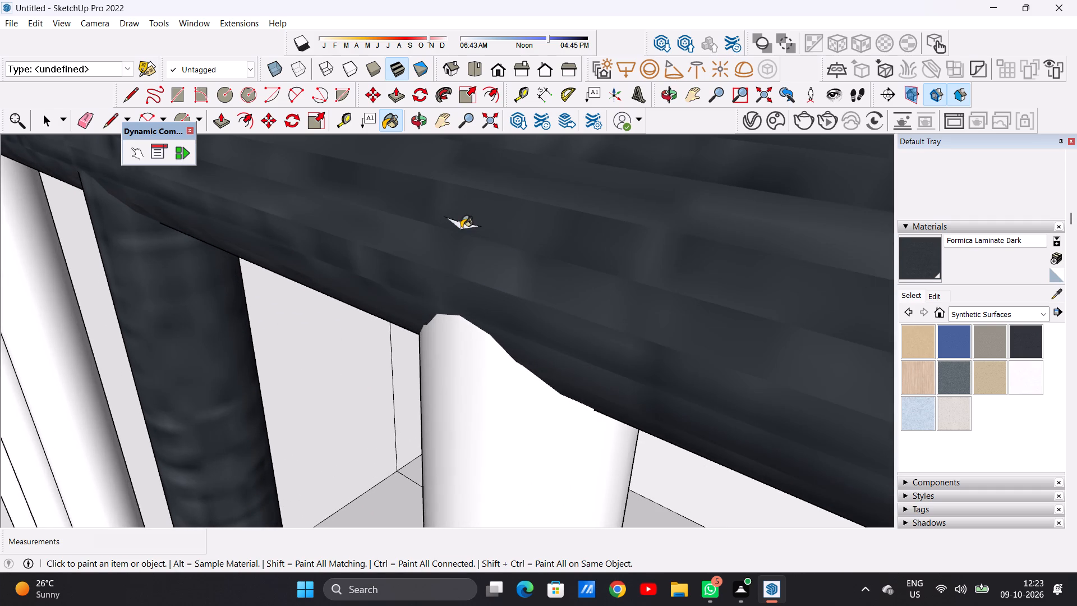
{"action": "left_click", "coordinate": [461, 228]}
{"action": "scroll", "coordinate": [490, 329], "scroll_direction": "down", "scroll_amount": 5}
{"action": "scroll", "coordinate": [470, 265], "scroll_direction": "down", "scroll_amount": 3}
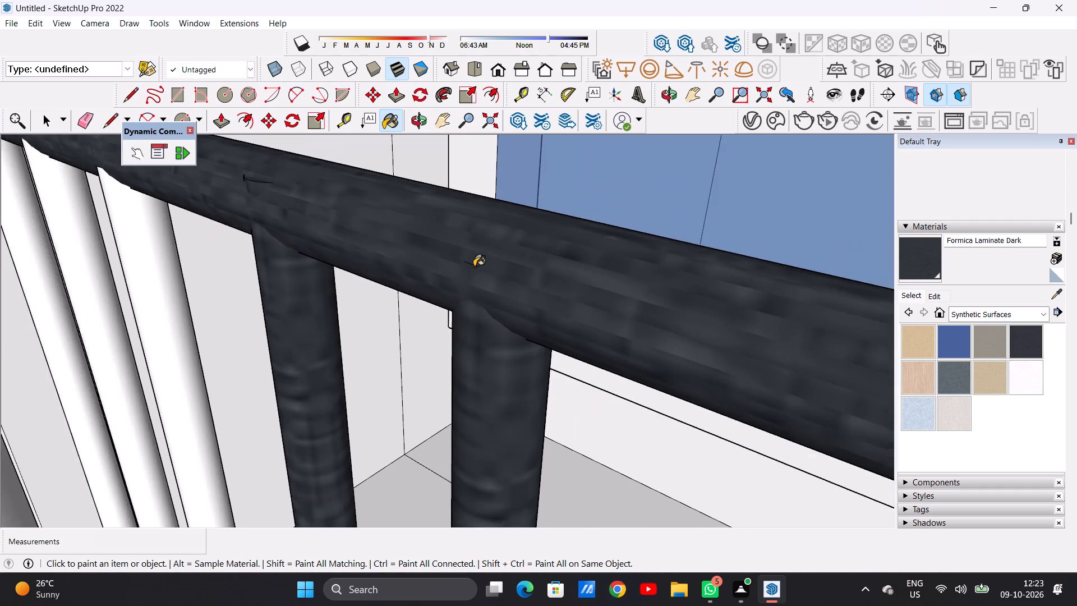
Paint the white sliver on the handrail above the second baluster with Formica Laminate Dark.
{"action": "scroll", "coordinate": [474, 267], "scroll_direction": "down", "scroll_amount": 14}
{"action": "scroll", "coordinate": [694, 327], "scroll_direction": "up", "scroll_amount": 6}
{"action": "scroll", "coordinate": [638, 311], "scroll_direction": "up", "scroll_amount": 5}
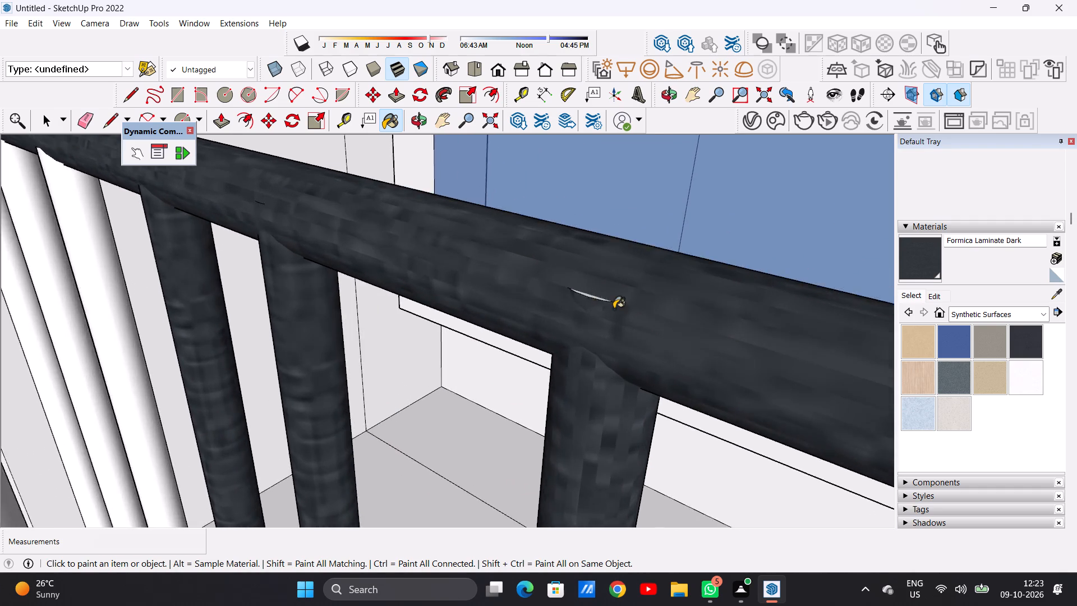
{"action": "scroll", "coordinate": [614, 309], "scroll_direction": "up", "scroll_amount": 13}
{"action": "left_click", "coordinate": [575, 281]}
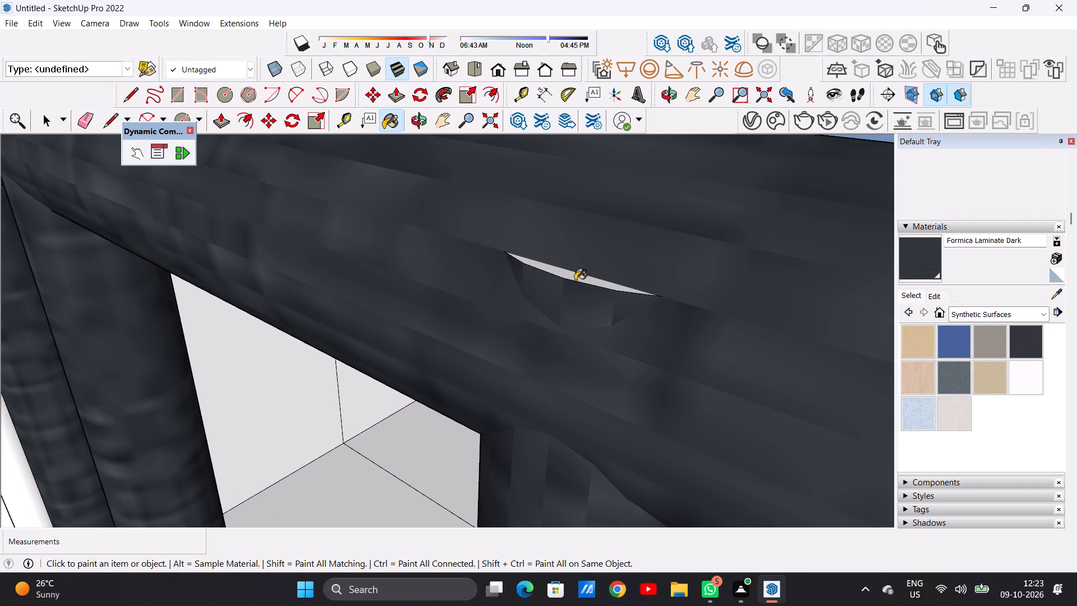
{"action": "left_click", "coordinate": [580, 279]}
{"action": "scroll", "coordinate": [537, 292], "scroll_direction": "down", "scroll_amount": 9}
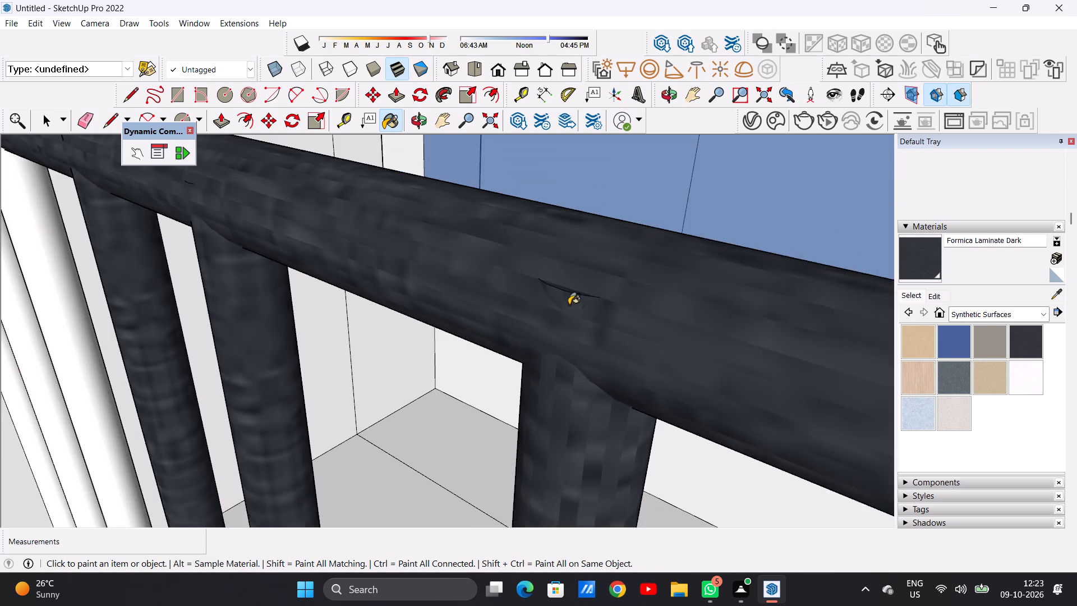
Paint the last three white balusters beside and behind the ground-floor balcony's entrance-side round column with Formica Laminate Dark.
{"action": "scroll", "coordinate": [569, 305], "scroll_direction": "down", "scroll_amount": 20}
{"action": "scroll", "coordinate": [569, 305], "scroll_direction": "down", "scroll_amount": 12}
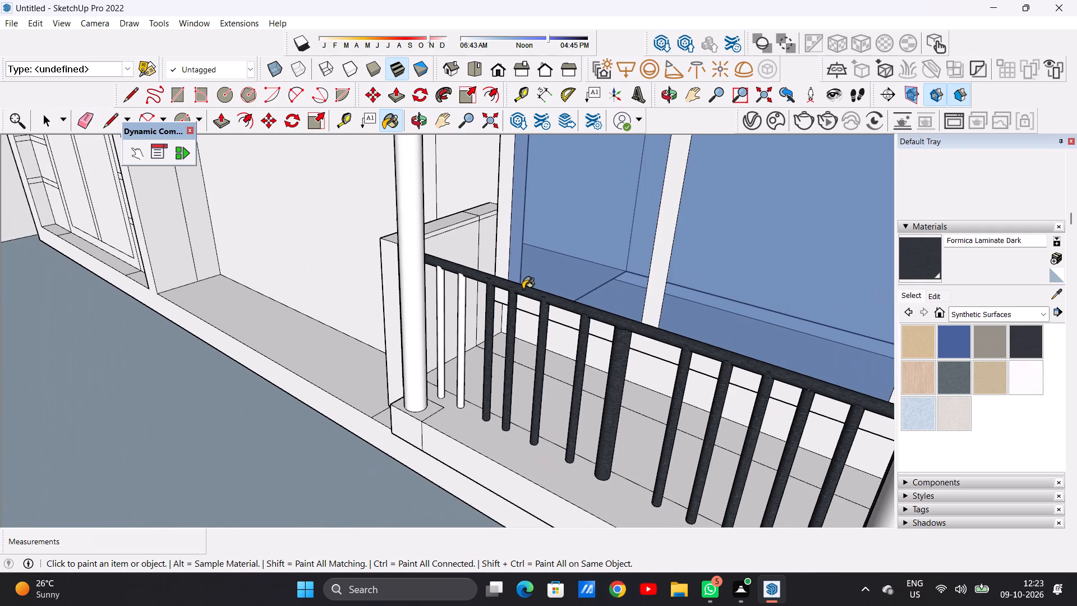
{"action": "scroll", "coordinate": [464, 290], "scroll_direction": "up", "scroll_amount": 11}
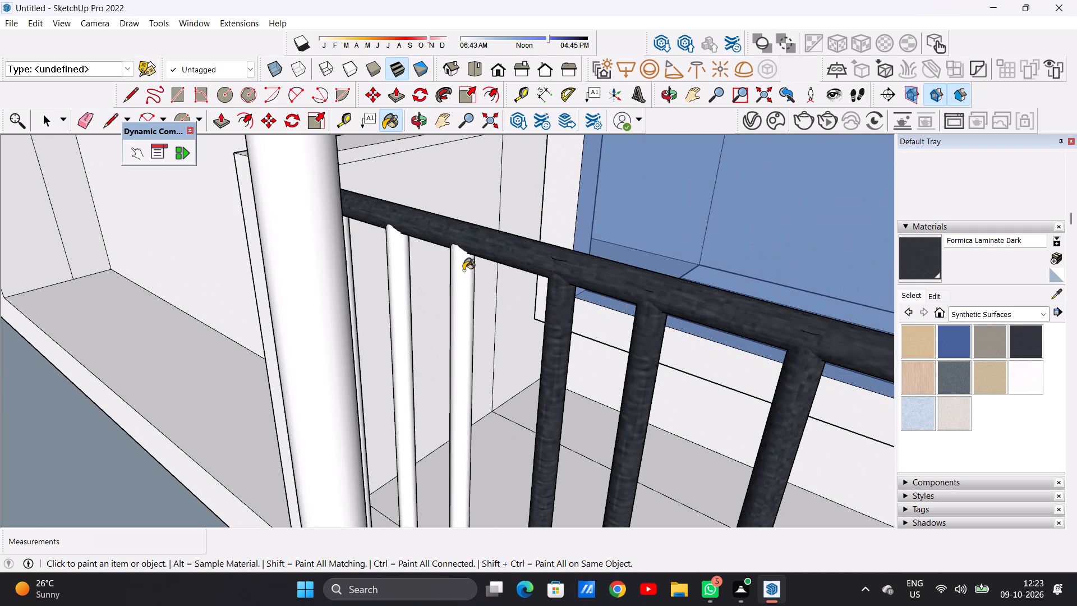
{"action": "left_click", "coordinate": [464, 266]}
{"action": "left_click", "coordinate": [400, 263]}
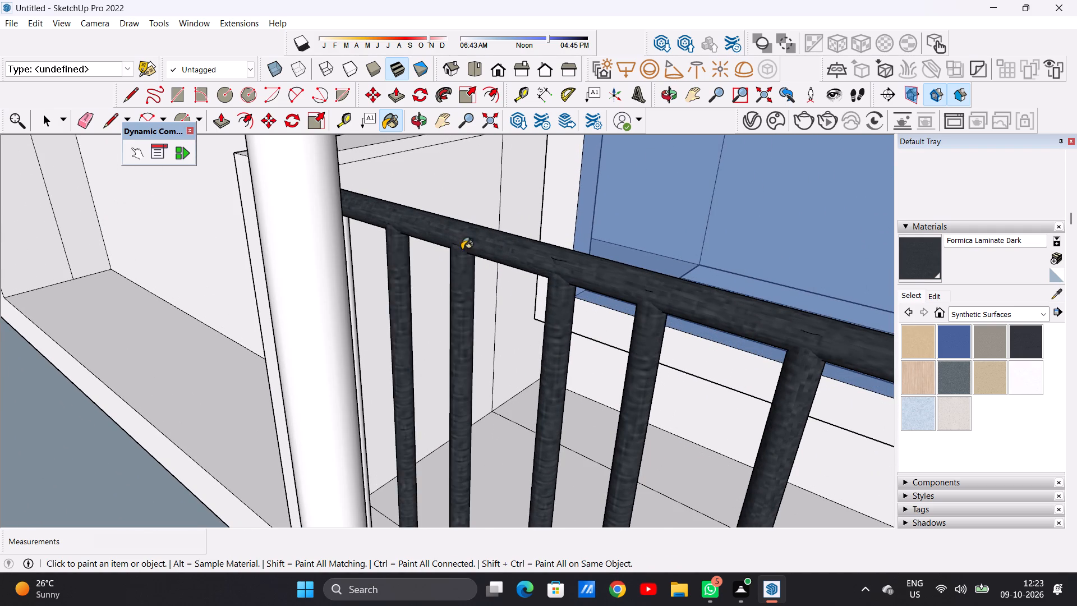
{"action": "scroll", "coordinate": [474, 250], "scroll_direction": "down", "scroll_amount": 4}
{"action": "middle_click_drag", "start_coordinate": [523, 252], "coordinate": [379, 281]}
{"action": "scroll", "coordinate": [423, 233], "scroll_direction": "up", "scroll_amount": 5}
{"action": "scroll", "coordinate": [426, 232], "scroll_direction": "down", "scroll_amount": 1}
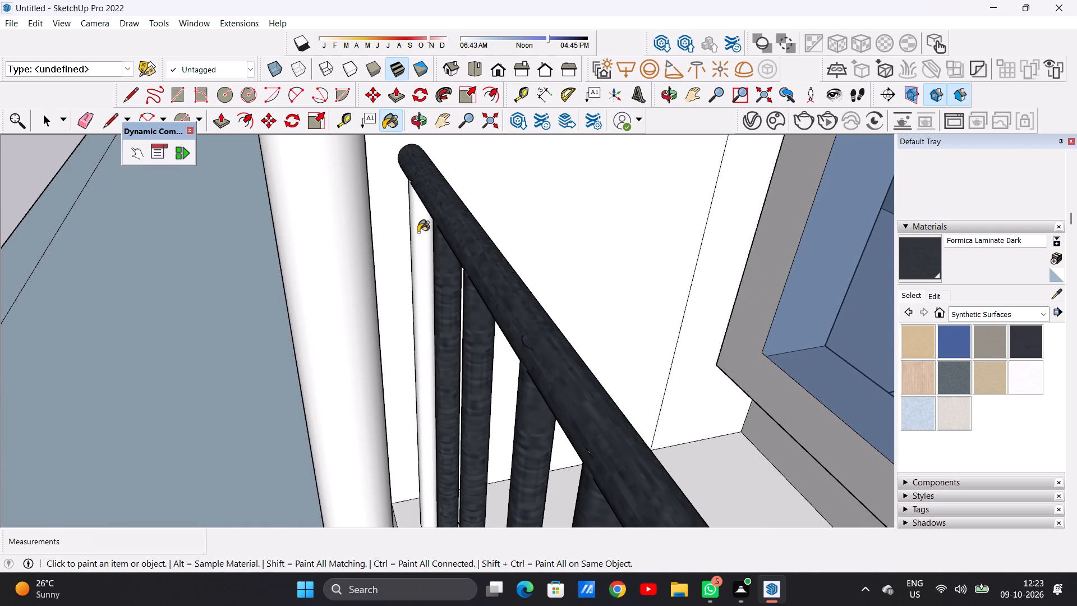
{"action": "left_click", "coordinate": [418, 232]}
Examine the ground-floor balcony railing from several angles for balusters or handrail parts left unpainted.
{"action": "scroll", "coordinate": [421, 304], "scroll_direction": "down", "scroll_amount": 6}
{"action": "scroll", "coordinate": [421, 238], "scroll_direction": "up", "scroll_amount": 2}
{"action": "scroll", "coordinate": [421, 237], "scroll_direction": "down", "scroll_amount": 1}
{"action": "scroll", "coordinate": [421, 237], "scroll_direction": "up", "scroll_amount": 7}
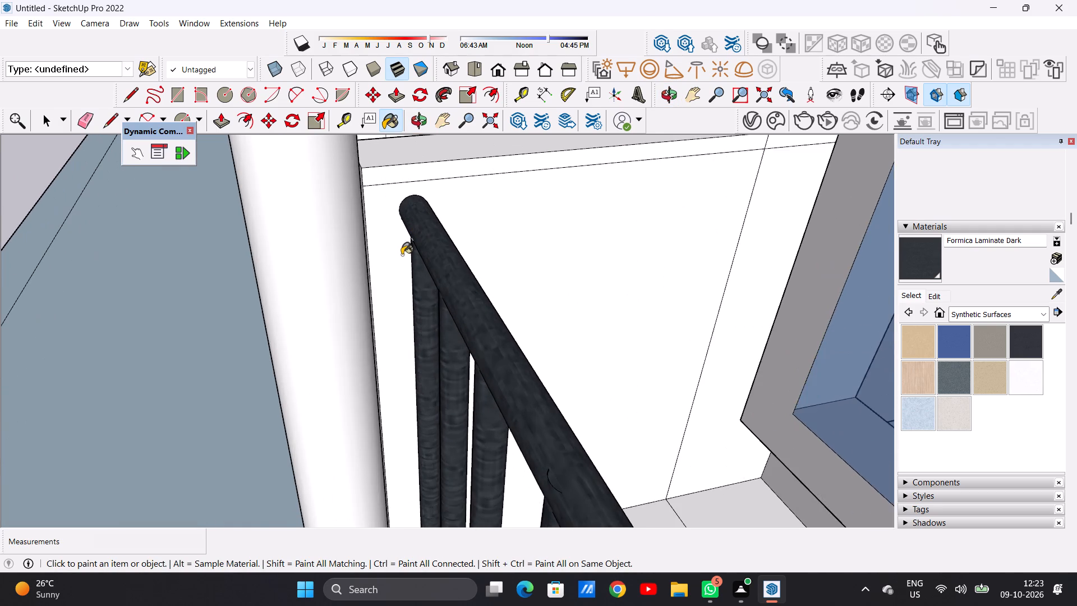
{"action": "middle_click_drag", "start_coordinate": [402, 255], "coordinate": [477, 199]}
{"action": "scroll", "coordinate": [499, 292], "scroll_direction": "down", "scroll_amount": 17}
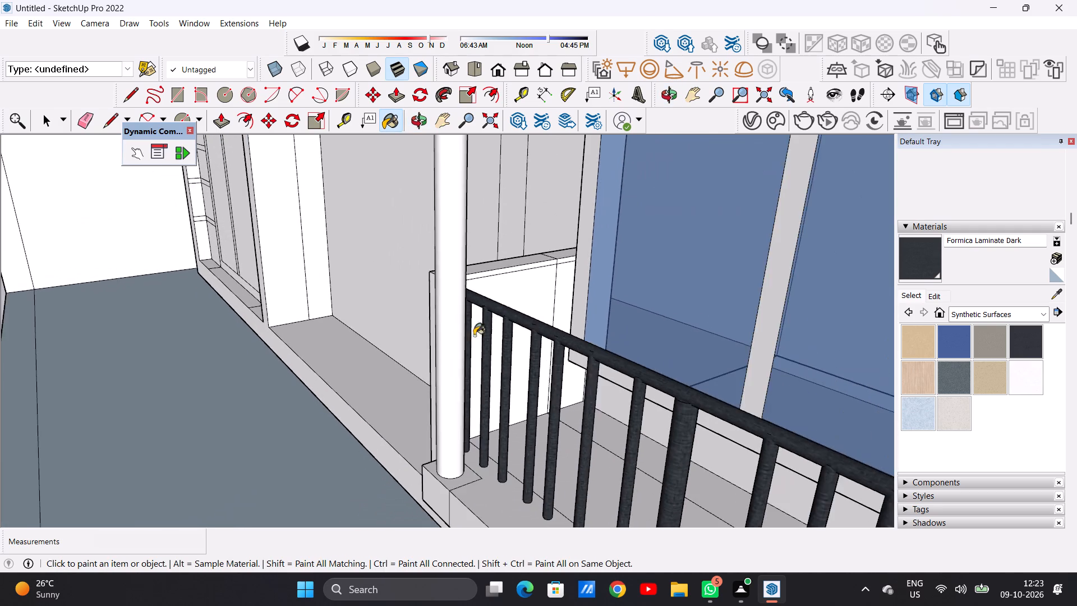
{"action": "scroll", "coordinate": [435, 387], "scroll_direction": "down", "scroll_amount": 4}
{"action": "scroll", "coordinate": [444, 381], "scroll_direction": "up", "scroll_amount": 1}
{"action": "scroll", "coordinate": [446, 381], "scroll_direction": "down", "scroll_amount": 4}
{"action": "scroll", "coordinate": [494, 335], "scroll_direction": "down", "scroll_amount": 10}
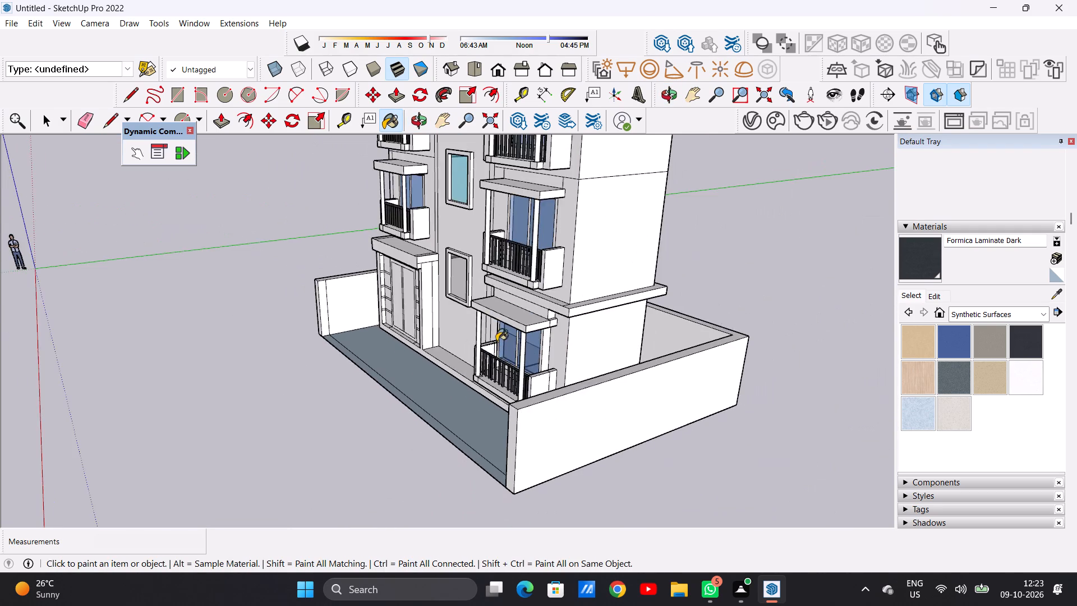
{"action": "scroll", "coordinate": [496, 341], "scroll_direction": "down", "scroll_amount": 3}
{"action": "middle_click_drag", "start_coordinate": [437, 374], "coordinate": [656, 347]}
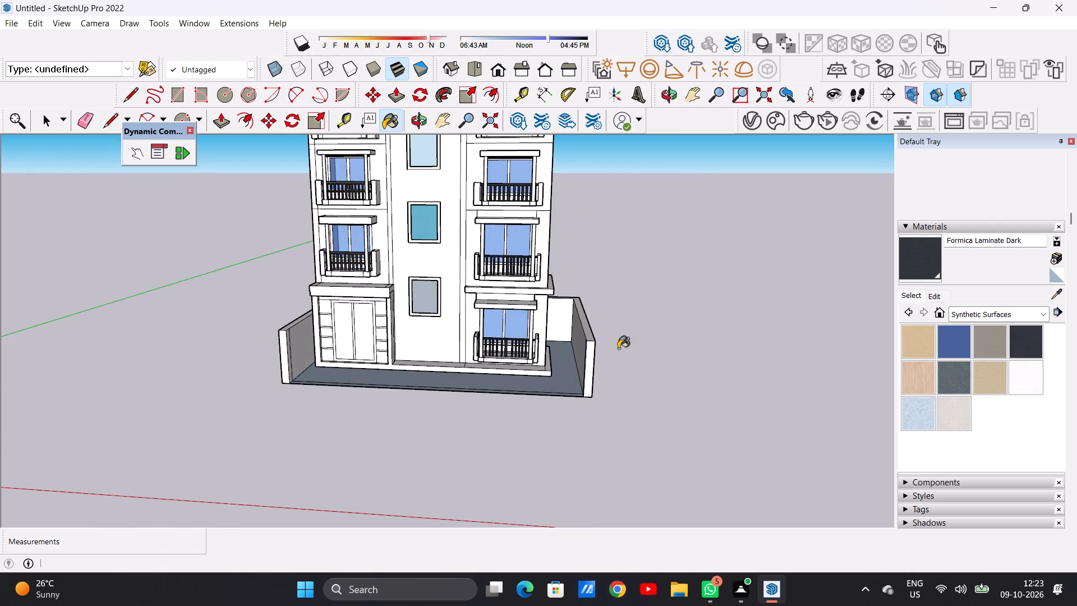
{"action": "scroll", "coordinate": [545, 352], "scroll_direction": "up", "scroll_amount": 7}
{"action": "scroll", "coordinate": [514, 344], "scroll_direction": "down", "scroll_amount": 1}
{"action": "scroll", "coordinate": [514, 344], "scroll_direction": "up", "scroll_amount": 7}
{"action": "middle_click_drag", "start_coordinate": [530, 335], "coordinate": [486, 339]}
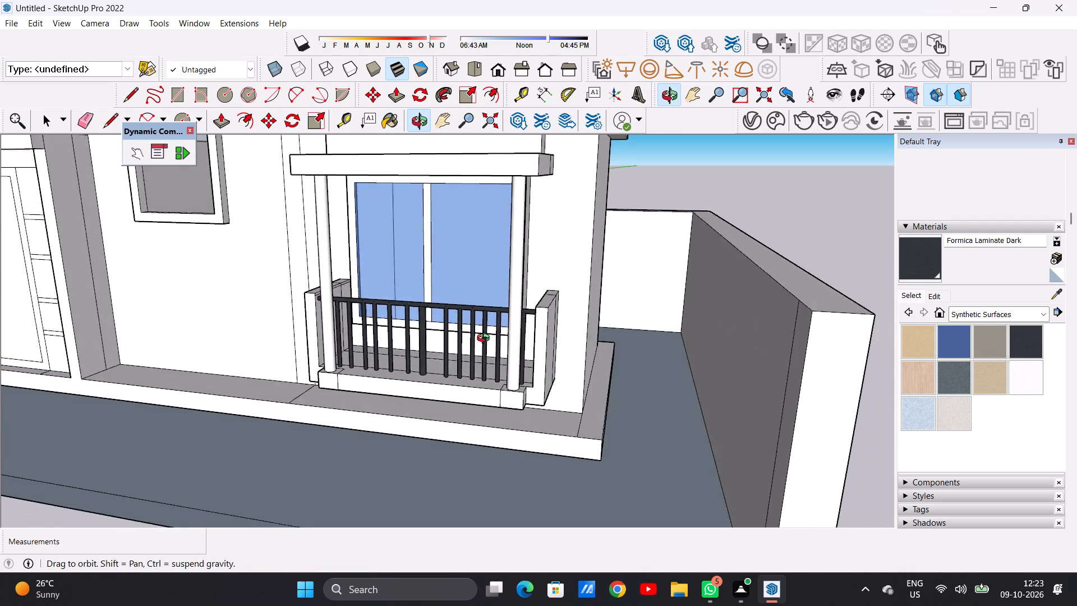
{"action": "middle_click_drag", "start_coordinate": [486, 339], "coordinate": [639, 329]}
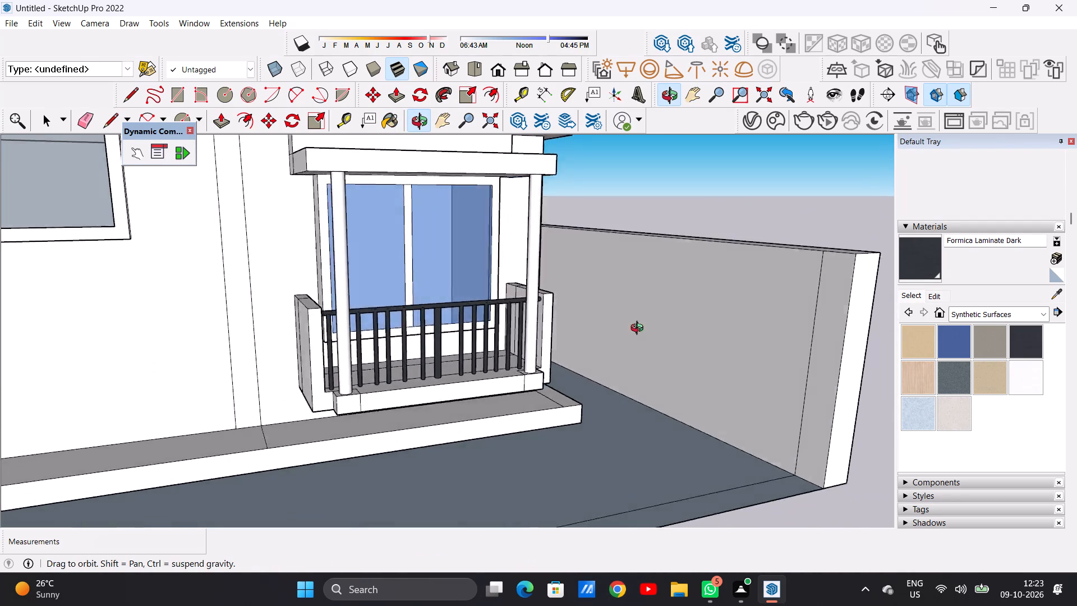
{"action": "middle_click_drag", "start_coordinate": [639, 329], "coordinate": [533, 330]}
{"action": "scroll", "coordinate": [441, 360], "scroll_direction": "down", "scroll_amount": 1}
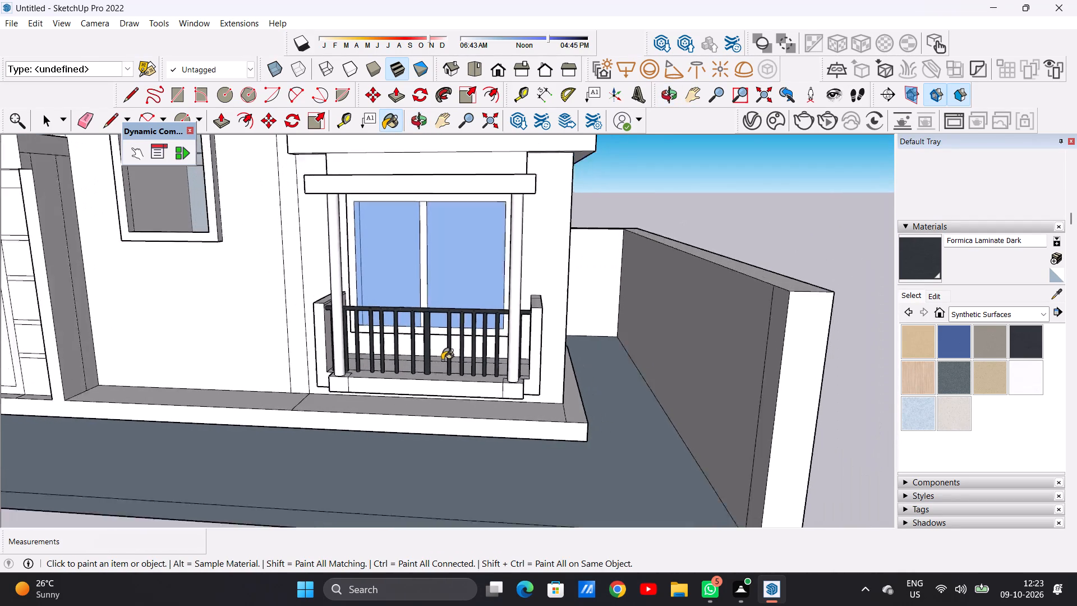
{"action": "scroll", "coordinate": [442, 360], "scroll_direction": "down", "scroll_amount": 5}
{"action": "scroll", "coordinate": [436, 377], "scroll_direction": "up", "scroll_amount": 8}
{"action": "middle_click_drag", "start_coordinate": [441, 379], "coordinate": [386, 391]}
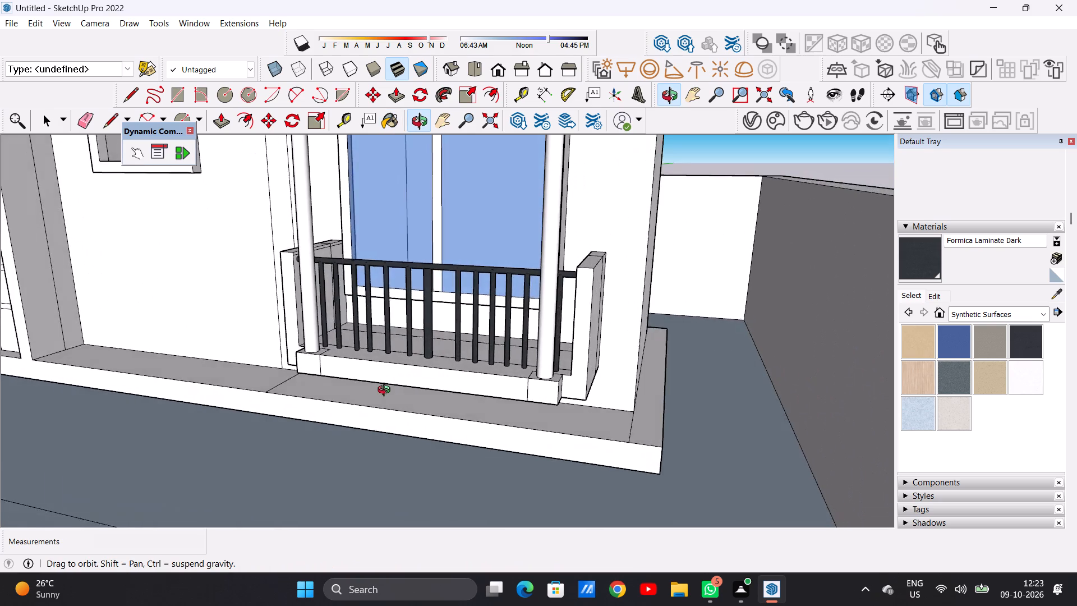
{"action": "middle_click_drag", "start_coordinate": [386, 391], "coordinate": [513, 365]}
{"action": "scroll", "coordinate": [468, 351], "scroll_direction": "down", "scroll_amount": 3}
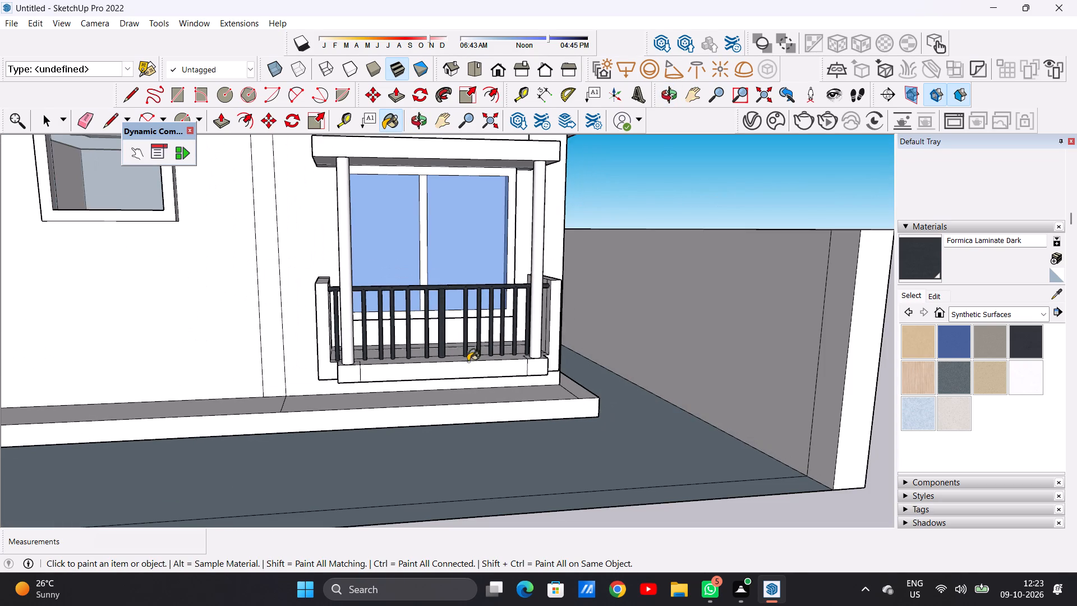
{"action": "scroll", "coordinate": [490, 328], "scroll_direction": "down", "scroll_amount": 5}
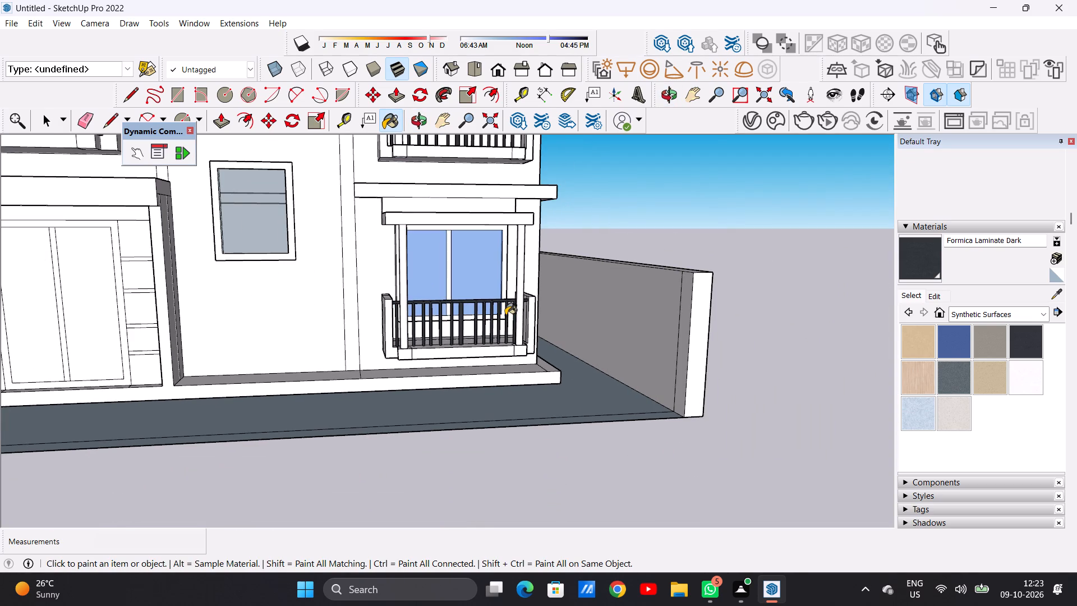
{"action": "scroll", "coordinate": [497, 309], "scroll_direction": "down", "scroll_amount": 6}
{"action": "middle_click_drag", "start_coordinate": [548, 293], "coordinate": [349, 333]}
{"action": "scroll", "coordinate": [381, 345], "scroll_direction": "down", "scroll_amount": 8}
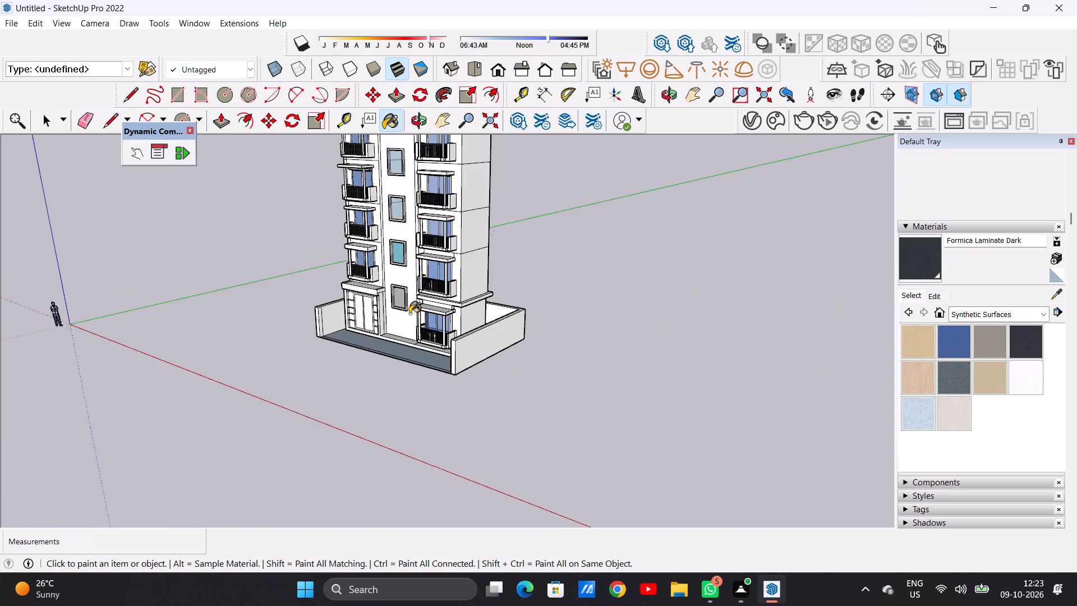
{"action": "scroll", "coordinate": [409, 314], "scroll_direction": "up", "scroll_amount": 20}
{"action": "scroll", "coordinate": [409, 314], "scroll_direction": "up", "scroll_amount": 13}
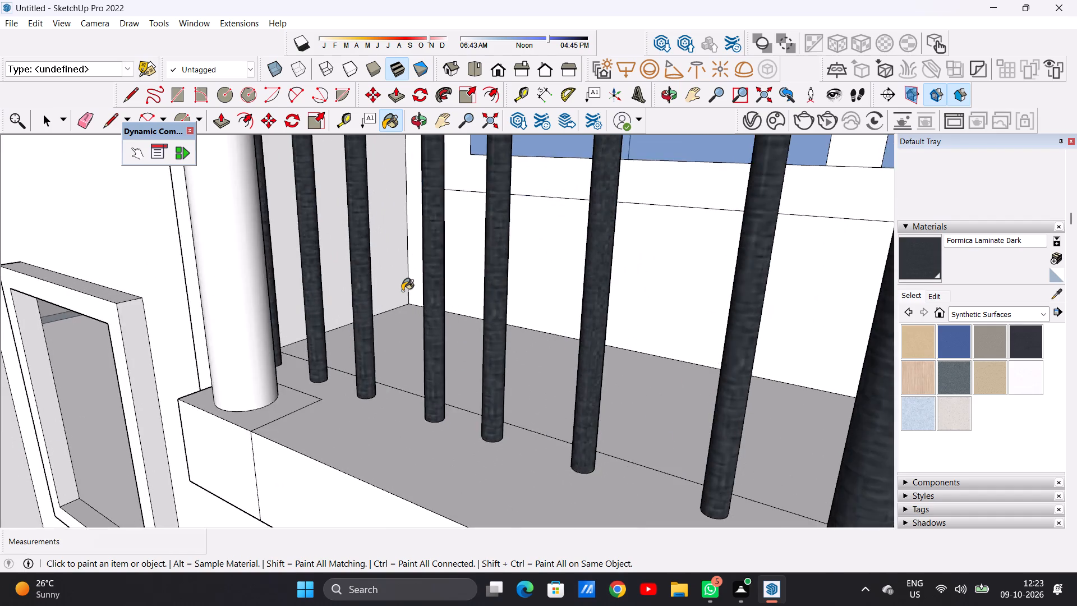
{"action": "scroll", "coordinate": [393, 311], "scroll_direction": "down", "scroll_amount": 20}
{"action": "scroll", "coordinate": [393, 311], "scroll_direction": "down", "scroll_amount": 1}
{"action": "middle_click_drag", "start_coordinate": [342, 317], "coordinate": [491, 289]}
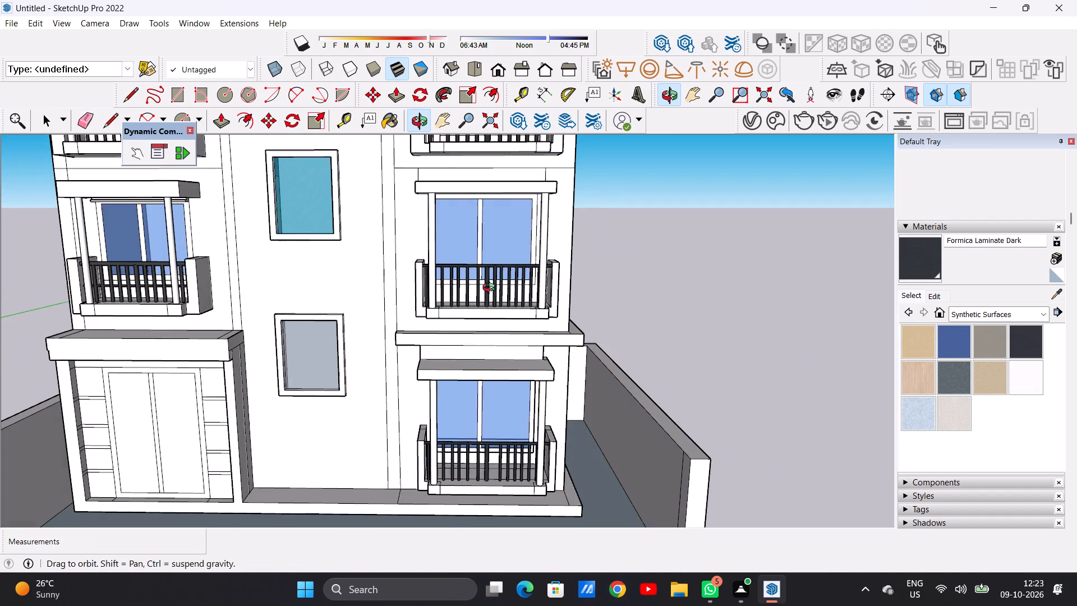
{"action": "middle_click_drag", "start_coordinate": [491, 289], "coordinate": [488, 292]}
Check the balcony railings of the bay away from the entrance, from the upper floors down to the ground floor, for missed parts.
{"action": "scroll", "coordinate": [464, 348], "scroll_direction": "down", "scroll_amount": 13}
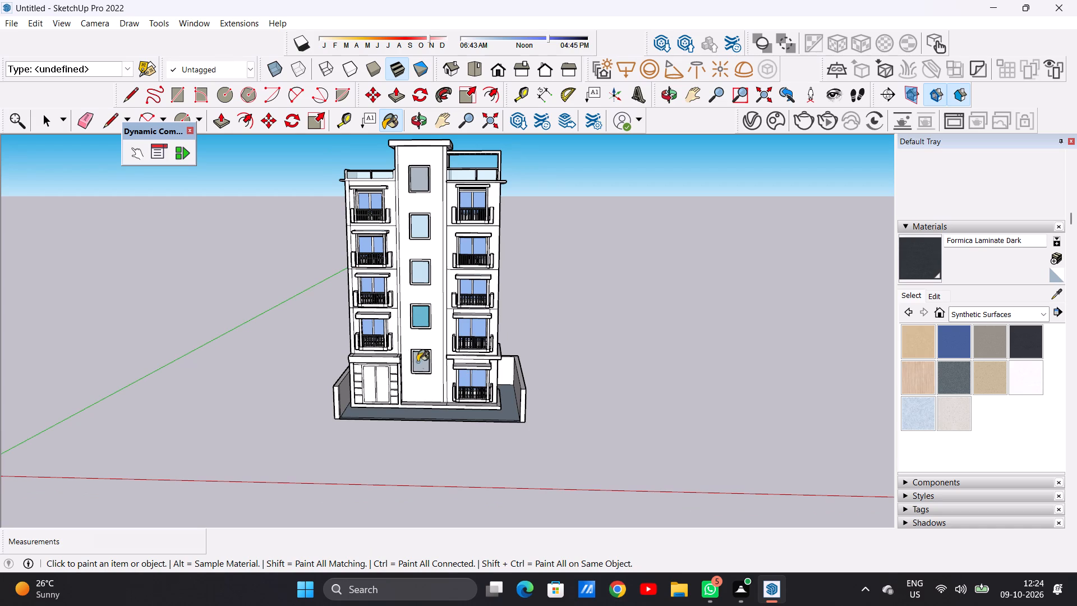
{"action": "scroll", "coordinate": [446, 374], "scroll_direction": "down", "scroll_amount": 5}
{"action": "scroll", "coordinate": [473, 336], "scroll_direction": "up", "scroll_amount": 12}
{"action": "scroll", "coordinate": [488, 291], "scroll_direction": "up", "scroll_amount": 5}
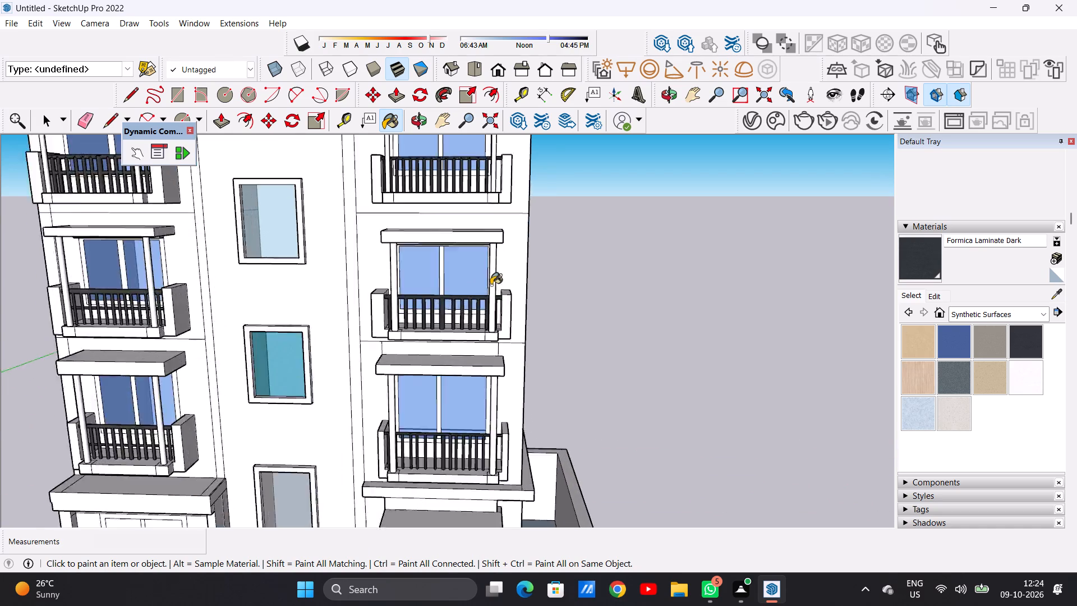
{"action": "scroll", "coordinate": [491, 285], "scroll_direction": "up", "scroll_amount": 8}
{"action": "middle_click_drag", "start_coordinate": [483, 334], "coordinate": [321, 346]}
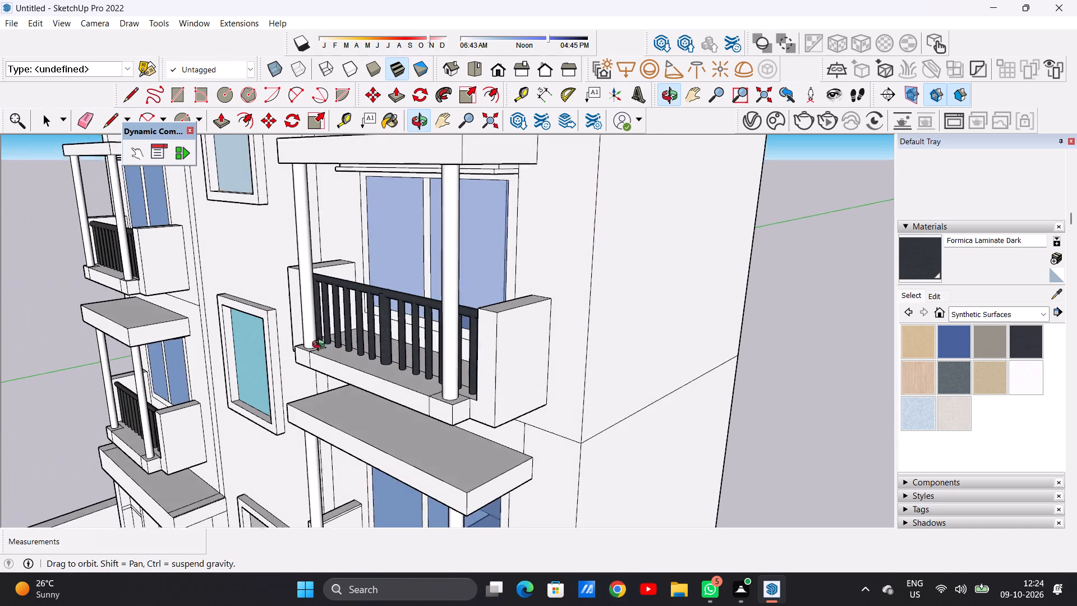
{"action": "middle_click_drag", "start_coordinate": [321, 346], "coordinate": [337, 369]}
{"action": "scroll", "coordinate": [412, 321], "scroll_direction": "down", "scroll_amount": 9}
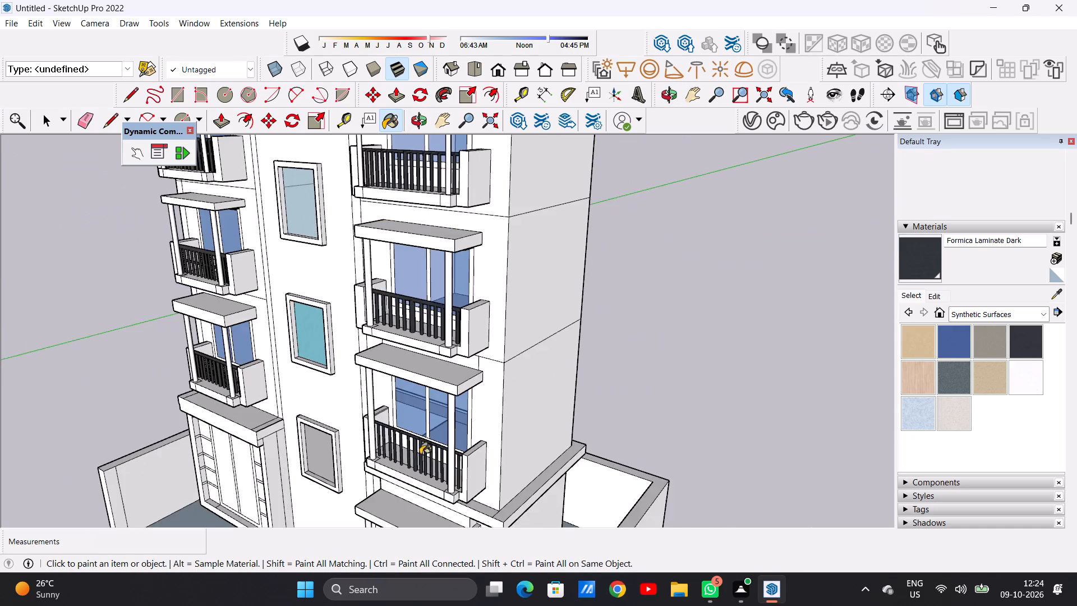
{"action": "scroll", "coordinate": [417, 513], "scroll_direction": "up", "scroll_amount": 18}
{"action": "middle_click_drag", "start_coordinate": [439, 412], "coordinate": [548, 410]}
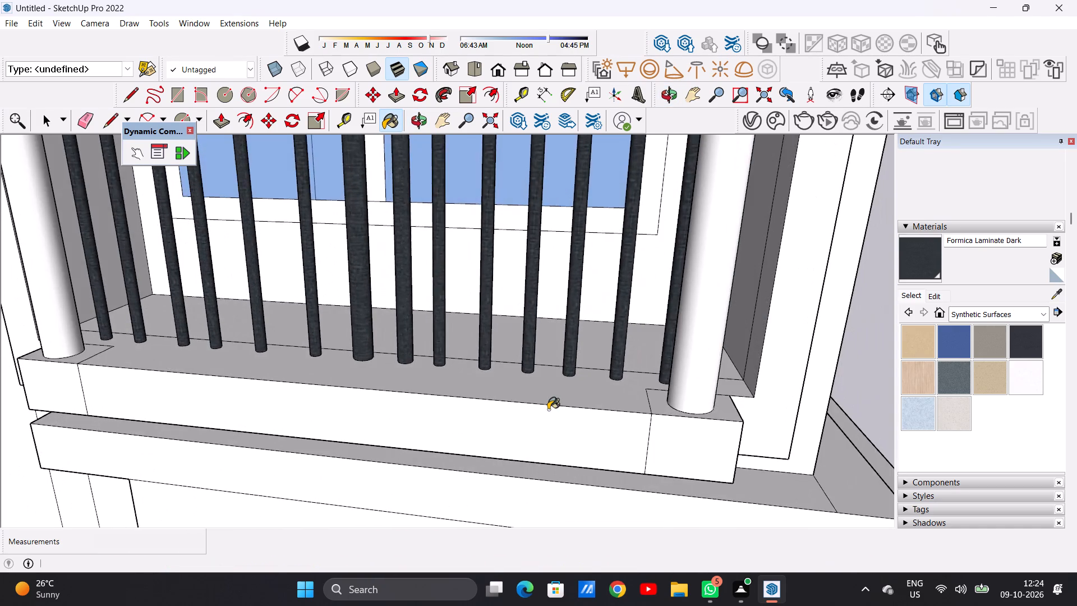
{"action": "scroll", "coordinate": [527, 426], "scroll_direction": "down", "scroll_amount": 8}
{"action": "middle_click_drag", "start_coordinate": [196, 343], "coordinate": [296, 333]}
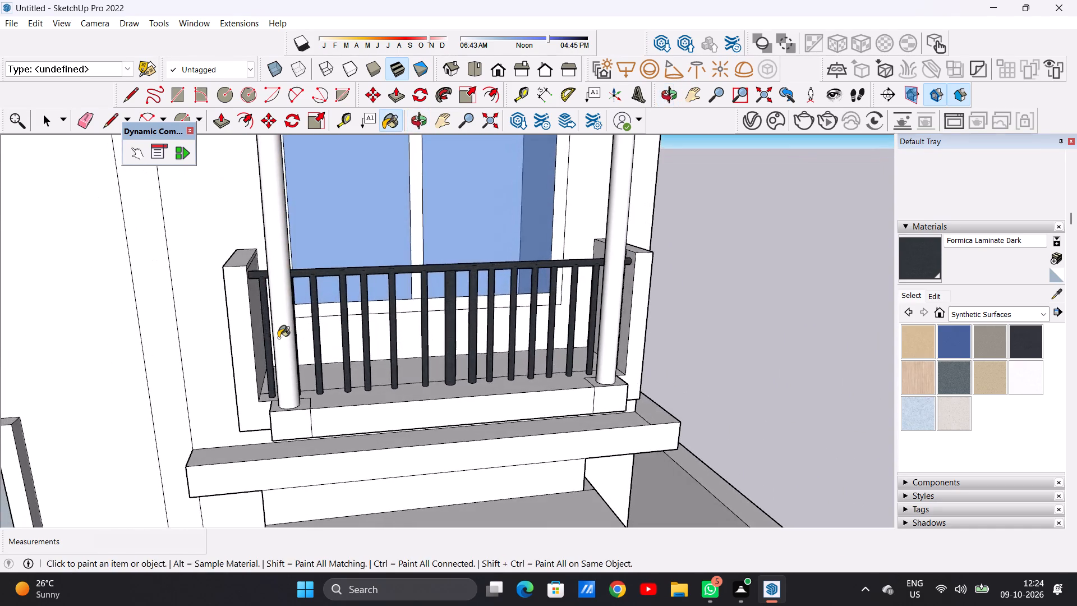
{"action": "scroll", "coordinate": [278, 338], "scroll_direction": "down", "scroll_amount": 19}
{"action": "scroll", "coordinate": [384, 419], "scroll_direction": "up", "scroll_amount": 9}
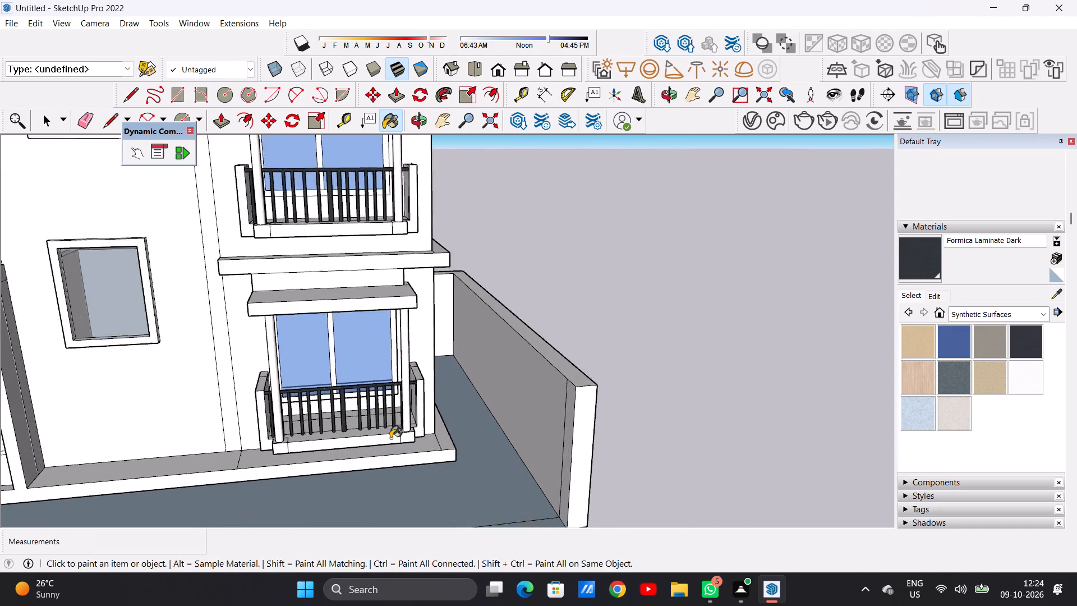
{"action": "scroll", "coordinate": [390, 438], "scroll_direction": "up", "scroll_amount": 3}
{"action": "middle_click_drag", "start_coordinate": [385, 420], "coordinate": [307, 371]}
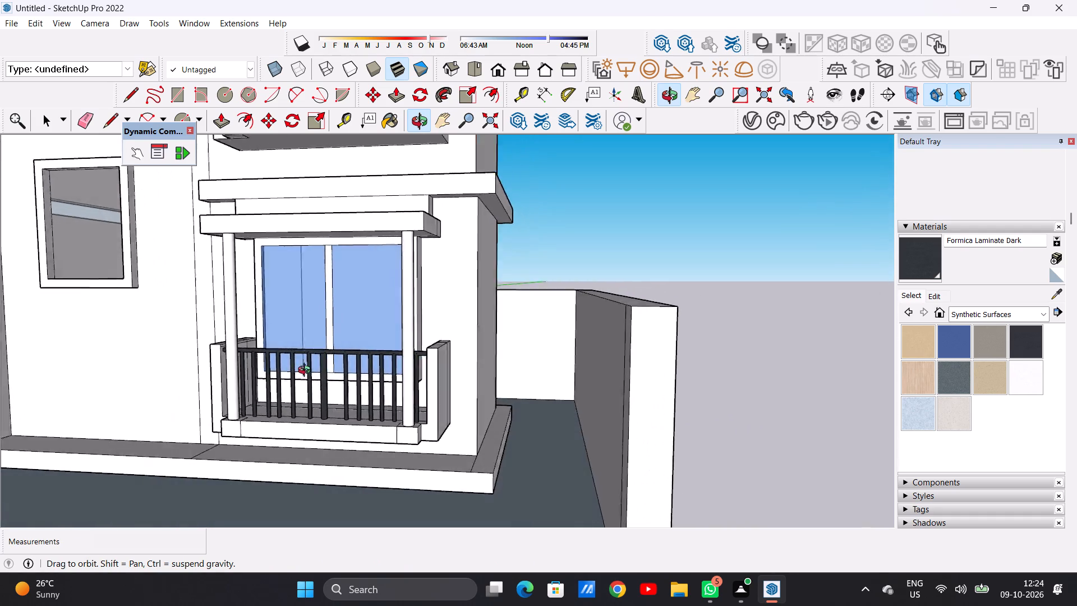
{"action": "middle_click_drag", "start_coordinate": [307, 371], "coordinate": [432, 372]}
{"action": "scroll", "coordinate": [261, 397], "scroll_direction": "up", "scroll_amount": 6}
{"action": "scroll", "coordinate": [183, 403], "scroll_direction": "up", "scroll_amount": 6}
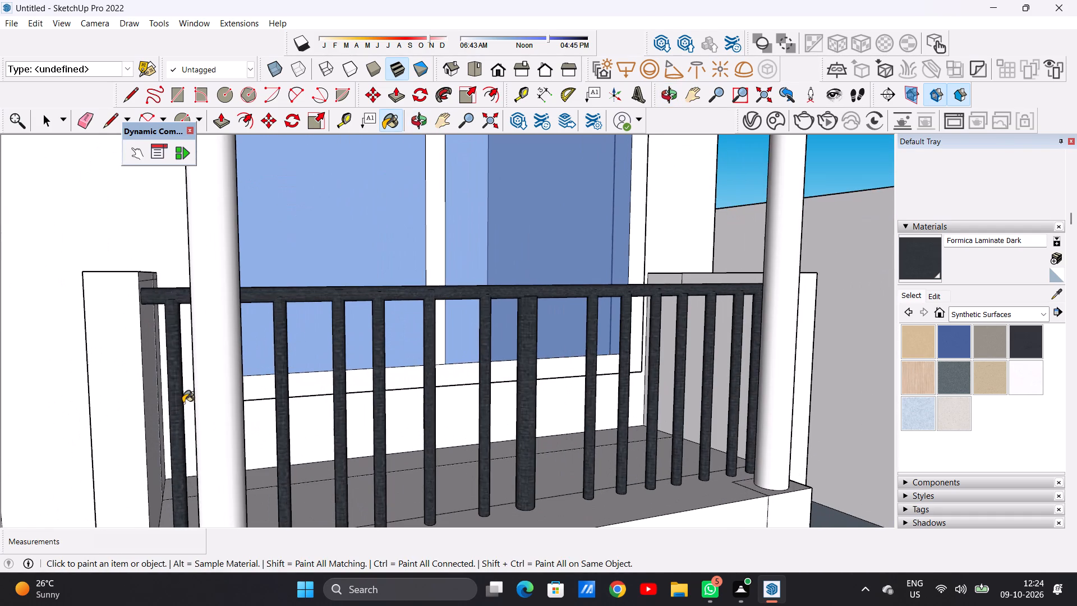
Review the whole front facade, including the windows, balcony railings and terrace, for surfaces still missing a material.
{"action": "key", "text": "space"}
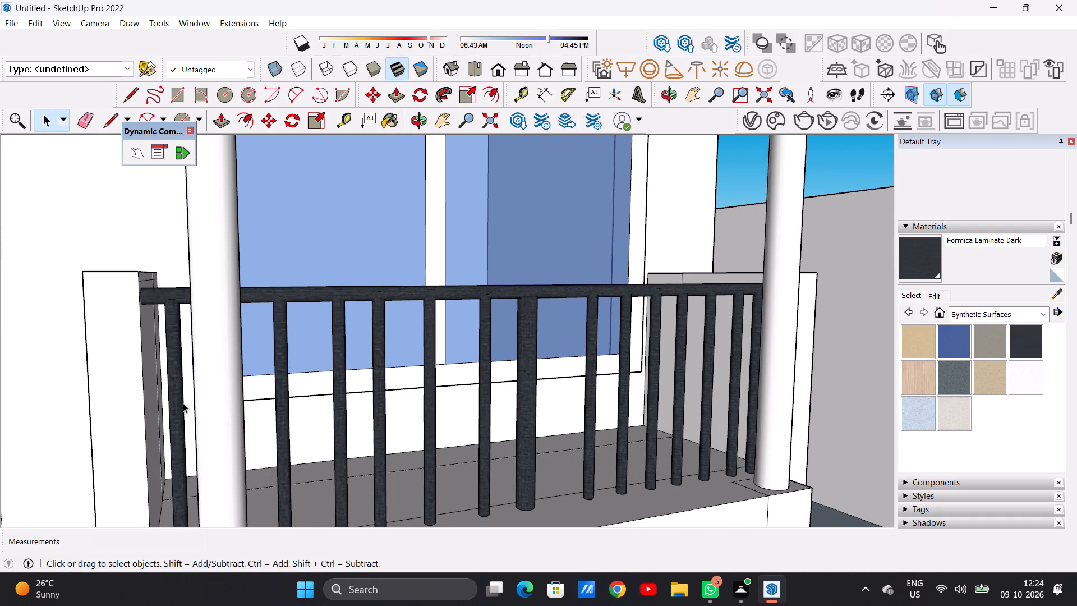
{"action": "scroll", "coordinate": [319, 372], "scroll_direction": "down", "scroll_amount": 9}
{"action": "scroll", "coordinate": [329, 437], "scroll_direction": "down", "scroll_amount": 6}
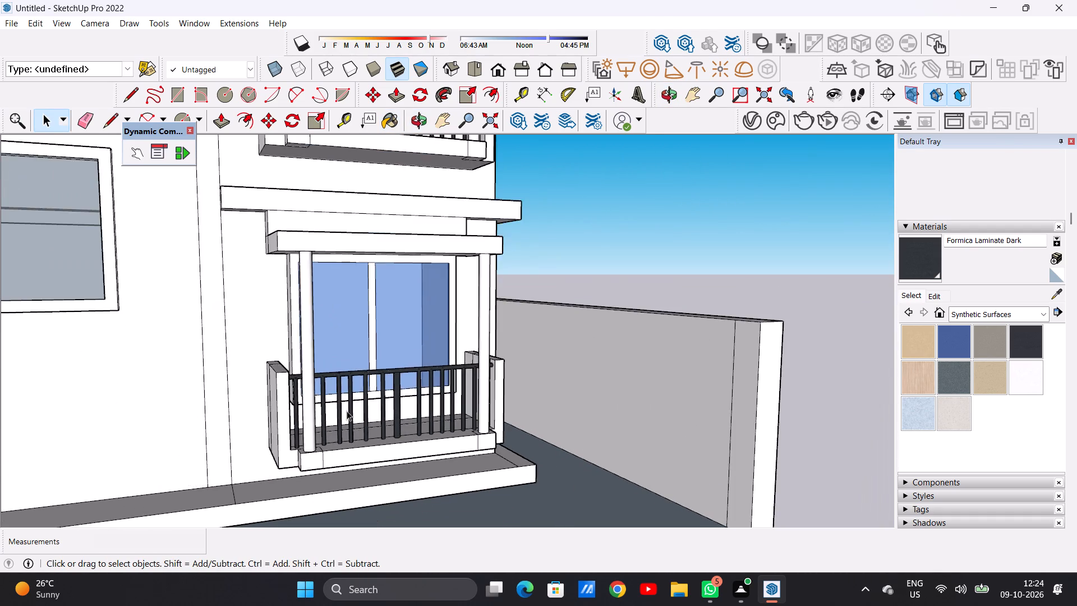
{"action": "scroll", "coordinate": [347, 411], "scroll_direction": "down", "scroll_amount": 16}
{"action": "middle_click_drag", "start_coordinate": [365, 405], "coordinate": [300, 412]}
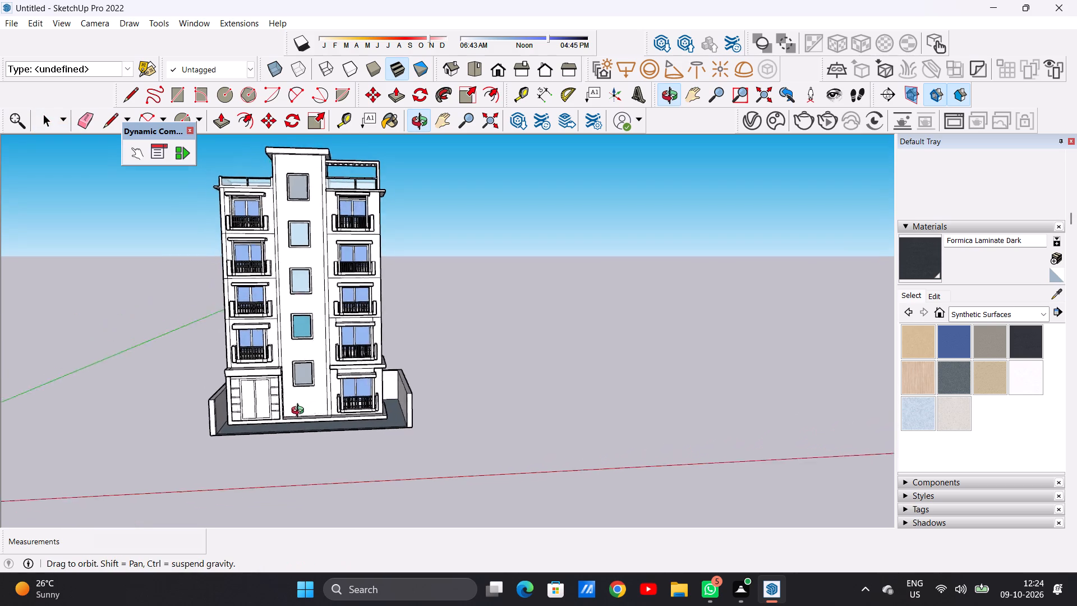
{"action": "middle_click_drag", "start_coordinate": [300, 412], "coordinate": [278, 410]}
{"action": "scroll", "coordinate": [297, 435], "scroll_direction": "down", "scroll_amount": 2}
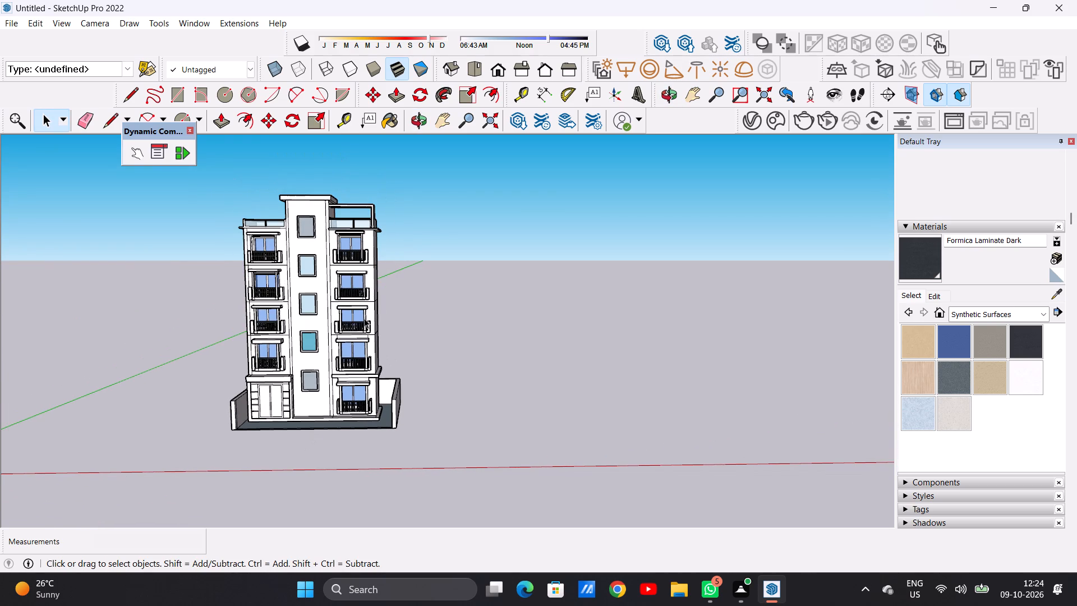
{"action": "scroll", "coordinate": [366, 401], "scroll_direction": "up", "scroll_amount": 7}
{"action": "scroll", "coordinate": [359, 439], "scroll_direction": "down", "scroll_amount": 4}
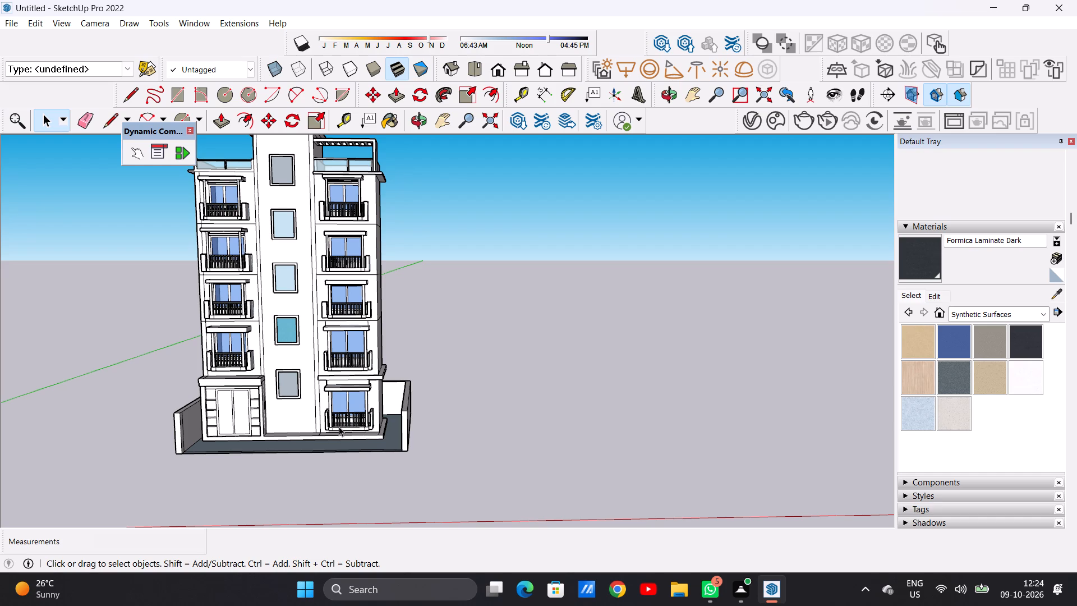
{"action": "scroll", "coordinate": [311, 405], "scroll_direction": "down", "scroll_amount": 7}
{"action": "scroll", "coordinate": [292, 305], "scroll_direction": "up", "scroll_amount": 3}
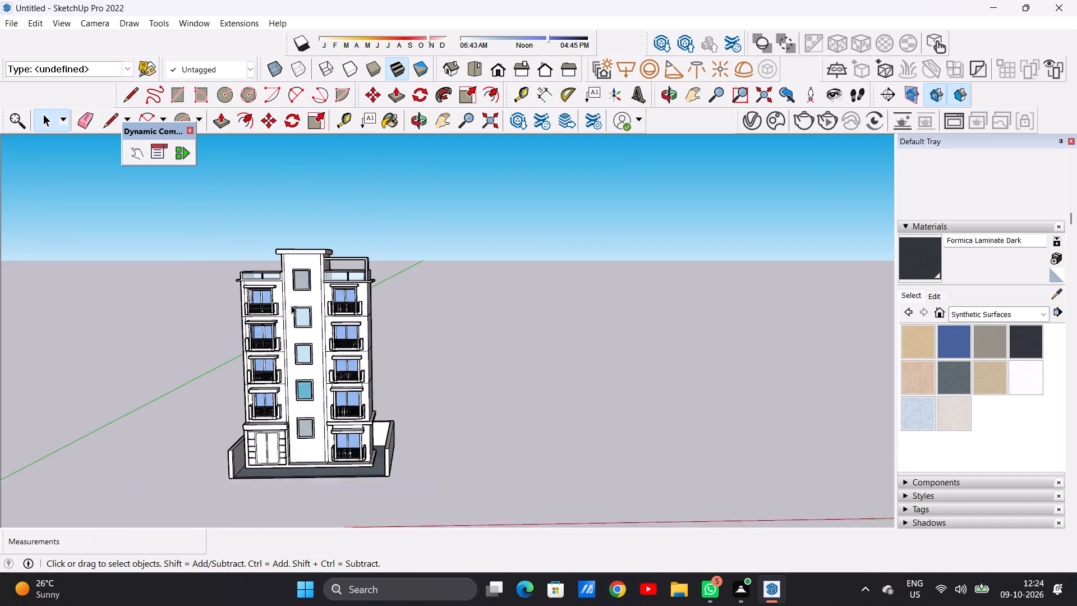
{"action": "scroll", "coordinate": [291, 305], "scroll_direction": "up", "scroll_amount": 2}
{"action": "scroll", "coordinate": [344, 368], "scroll_direction": "up", "scroll_amount": 6}
{"action": "scroll", "coordinate": [344, 368], "scroll_direction": "down", "scroll_amount": 5}
{"action": "scroll", "coordinate": [355, 371], "scroll_direction": "up", "scroll_amount": 1}
{"action": "scroll", "coordinate": [355, 371], "scroll_direction": "down", "scroll_amount": 4}
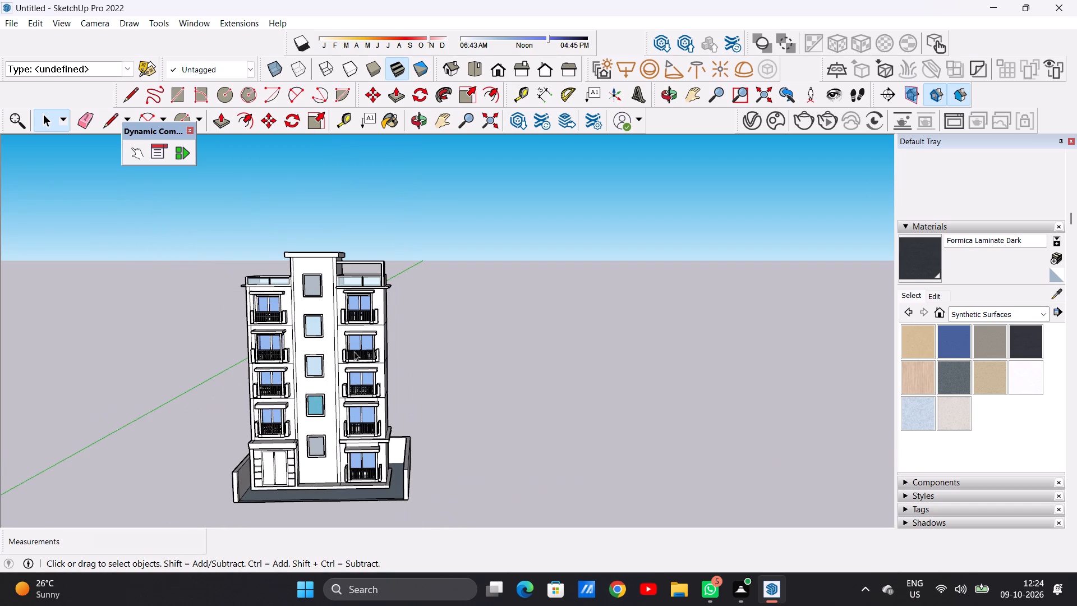
{"action": "scroll", "coordinate": [314, 269], "scroll_direction": "up", "scroll_amount": 6}
{"action": "scroll", "coordinate": [428, 255], "scroll_direction": "up", "scroll_amount": 5}
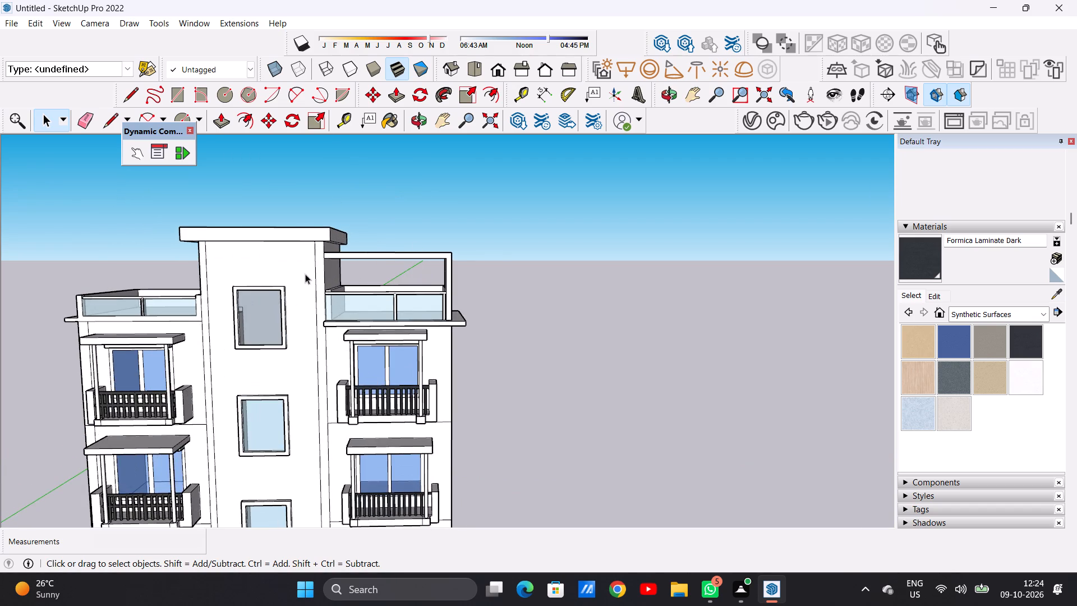
{"action": "scroll", "coordinate": [242, 272], "scroll_direction": "up", "scroll_amount": 1}
{"action": "scroll", "coordinate": [296, 277], "scroll_direction": "down", "scroll_amount": 13}
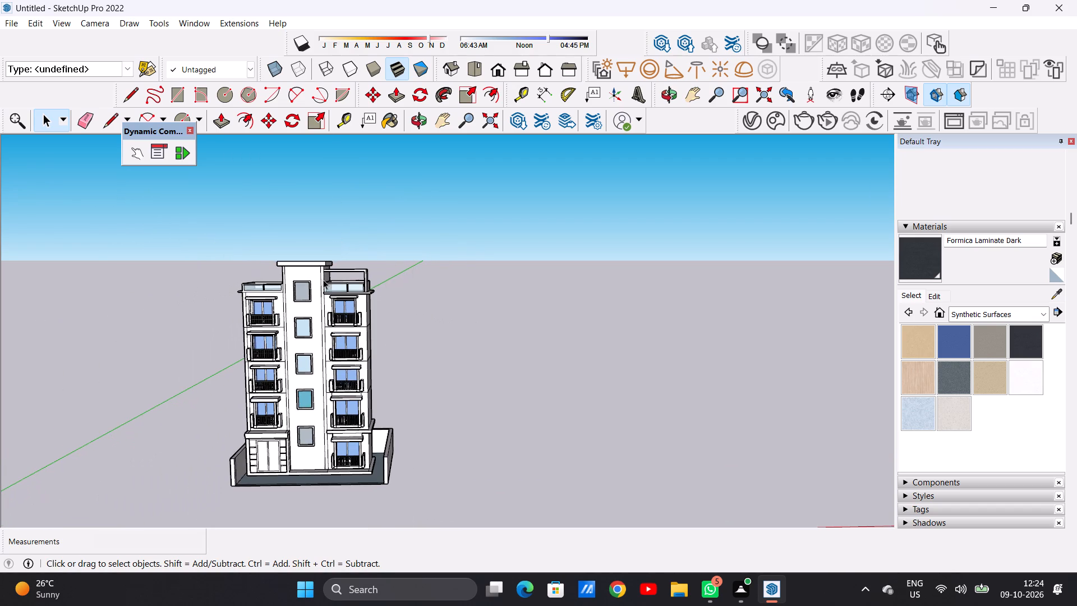
{"action": "scroll", "coordinate": [268, 461], "scroll_direction": "up", "scroll_amount": 5}
{"action": "scroll", "coordinate": [301, 450], "scroll_direction": "down", "scroll_amount": 1}
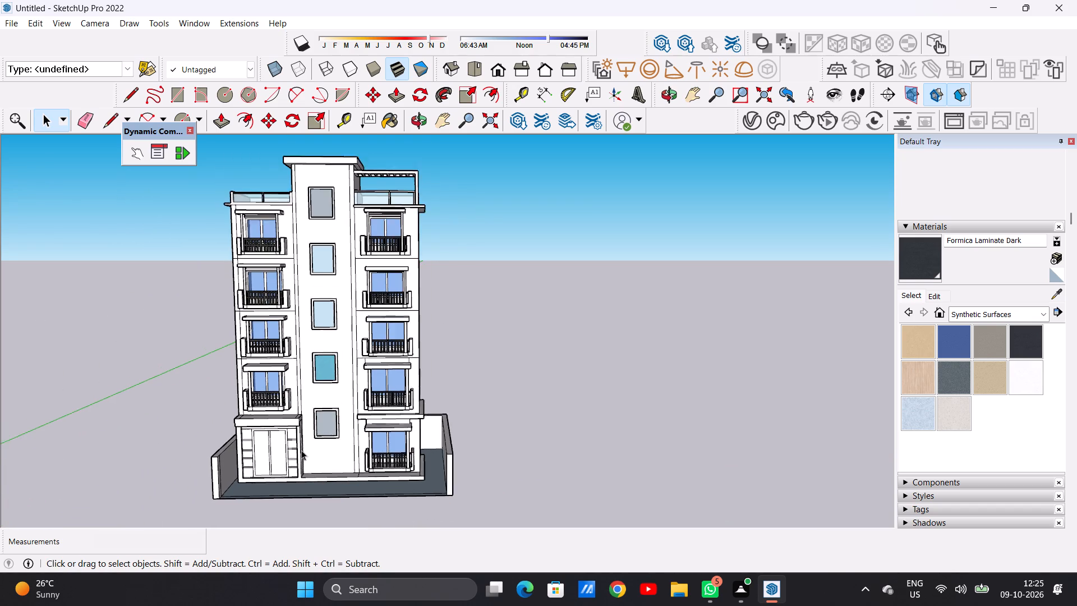
{"action": "scroll", "coordinate": [301, 450], "scroll_direction": "down", "scroll_amount": 1}
{"action": "scroll", "coordinate": [263, 240], "scroll_direction": "up", "scroll_amount": 16}
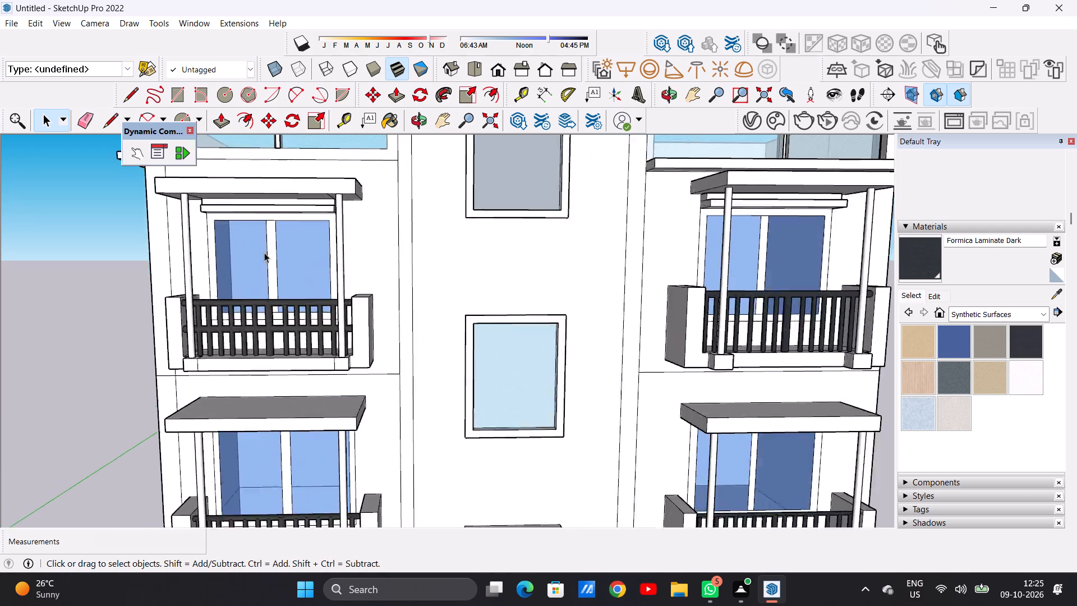
{"action": "scroll", "coordinate": [264, 252], "scroll_direction": "up", "scroll_amount": 6}
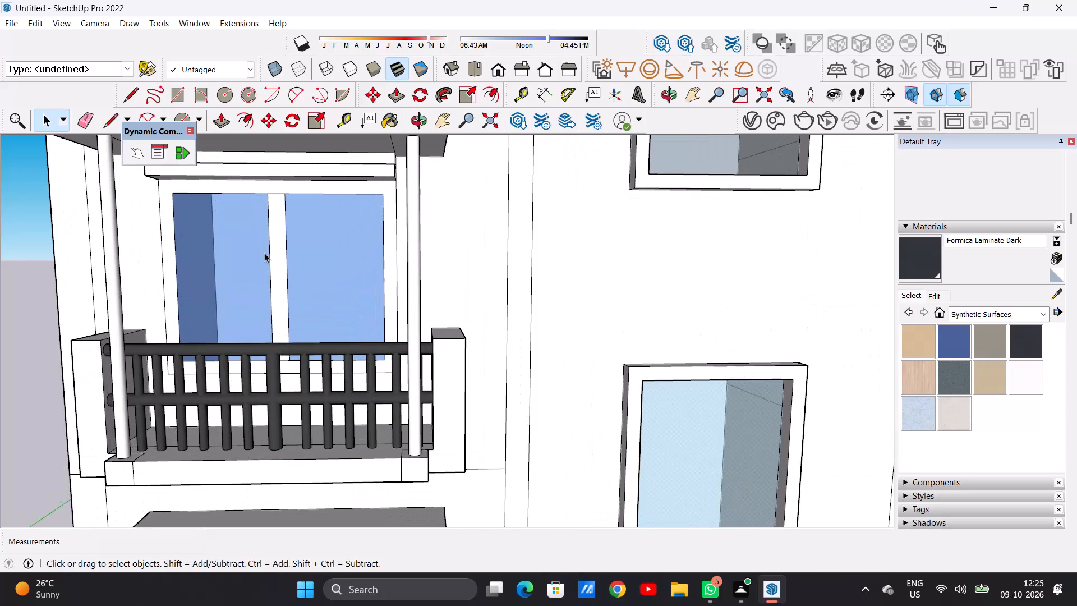
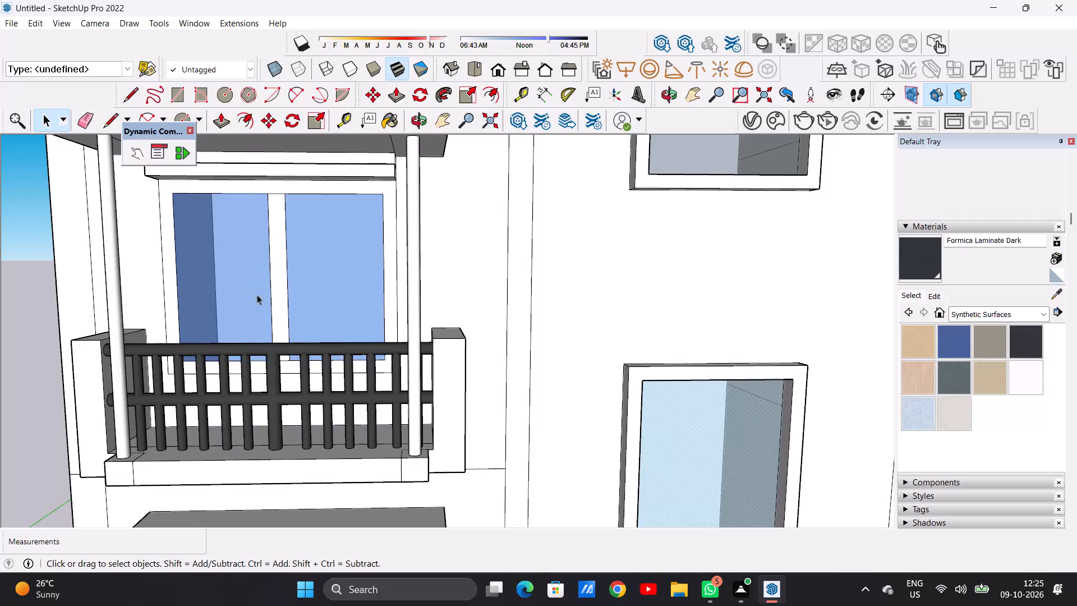
Examine the building's front facade, its balconies and its central tower to judge which surfaces need a finish.
{"action": "scroll", "coordinate": [299, 322], "scroll_direction": "down", "scroll_amount": 4}
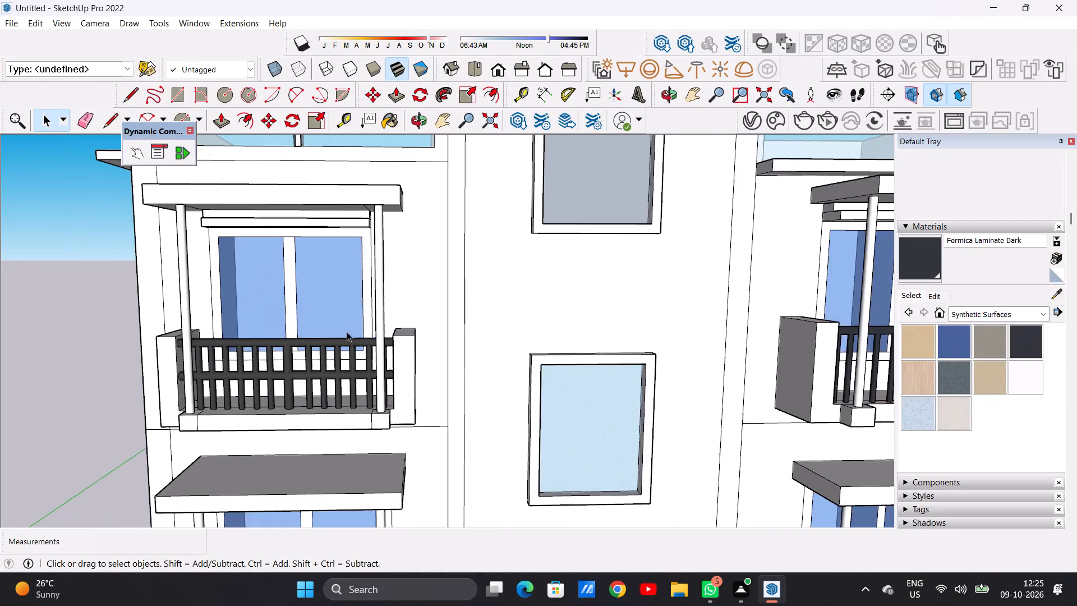
{"action": "scroll", "coordinate": [347, 332], "scroll_direction": "down", "scroll_amount": 14}
{"action": "scroll", "coordinate": [443, 334], "scroll_direction": "down", "scroll_amount": 8}
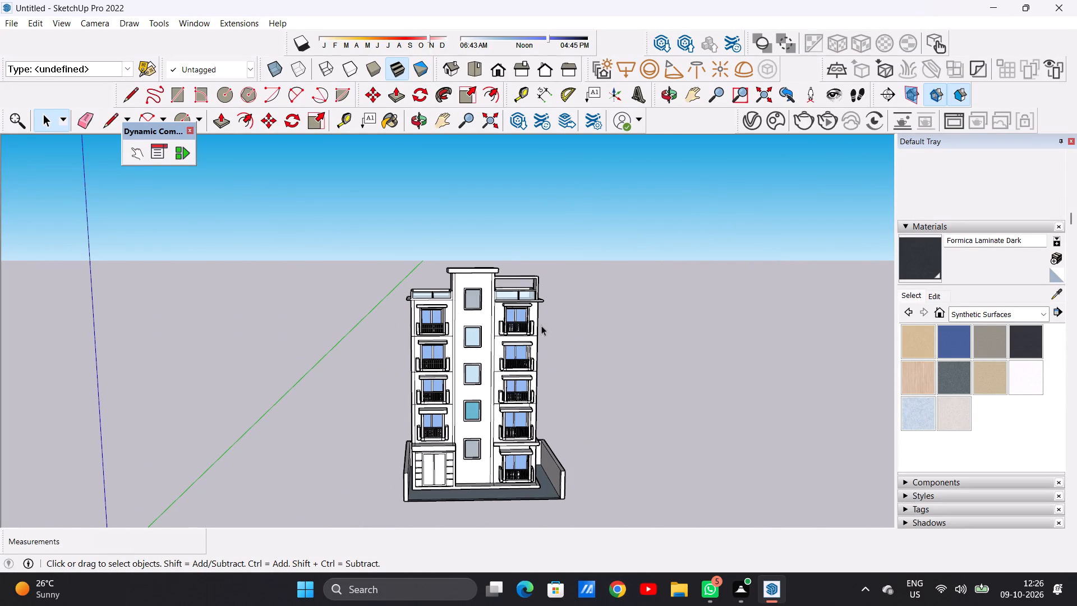
{"action": "scroll", "coordinate": [544, 334], "scroll_direction": "up", "scroll_amount": 13}
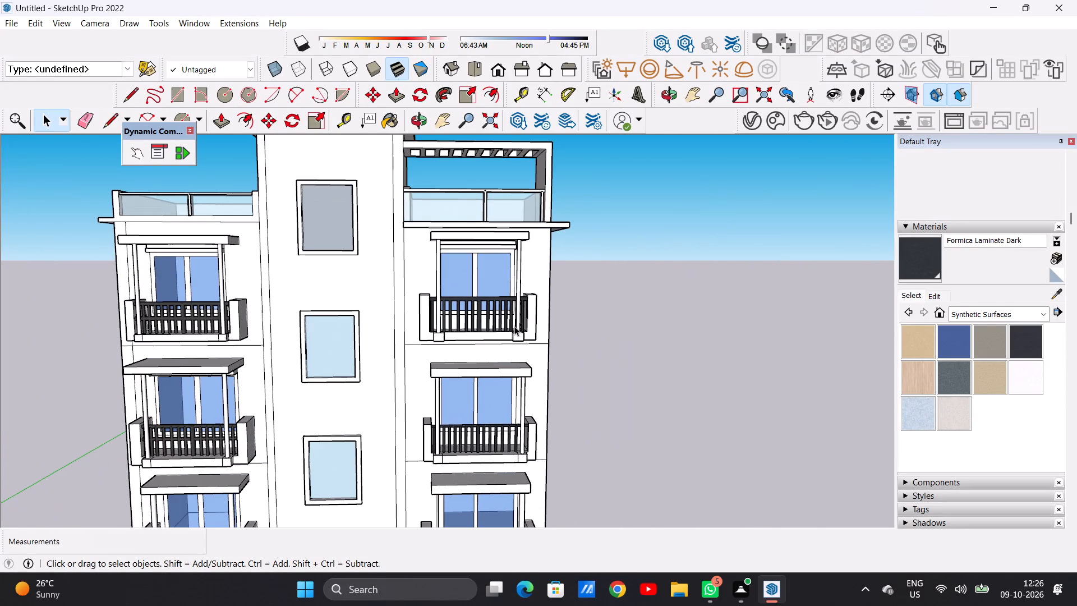
{"action": "scroll", "coordinate": [536, 328], "scroll_direction": "down", "scroll_amount": 3}
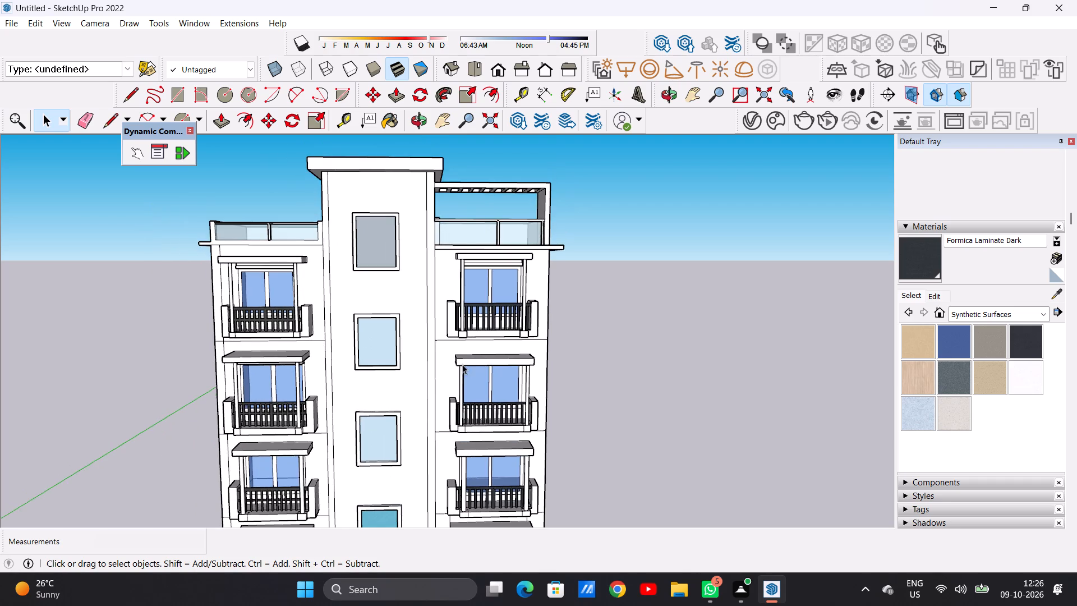
{"action": "scroll", "coordinate": [439, 389], "scroll_direction": "up", "scroll_amount": 3}
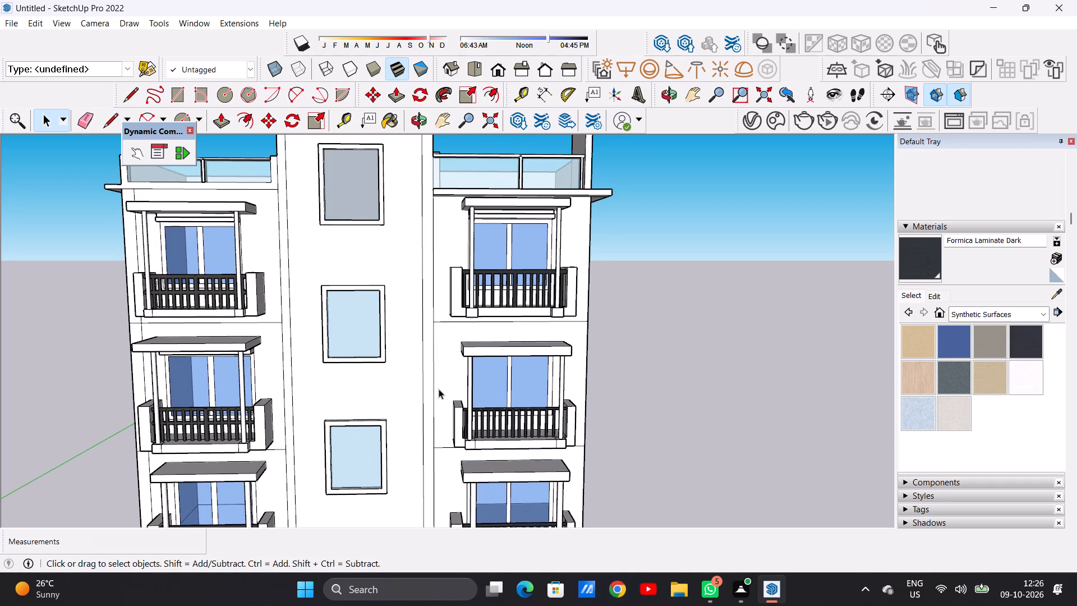
Paint the two narrow vertical strips flanking the central window tower with Wood Veneer 02 from the Wood materials.
{"action": "left_click", "coordinate": [1046, 320]}
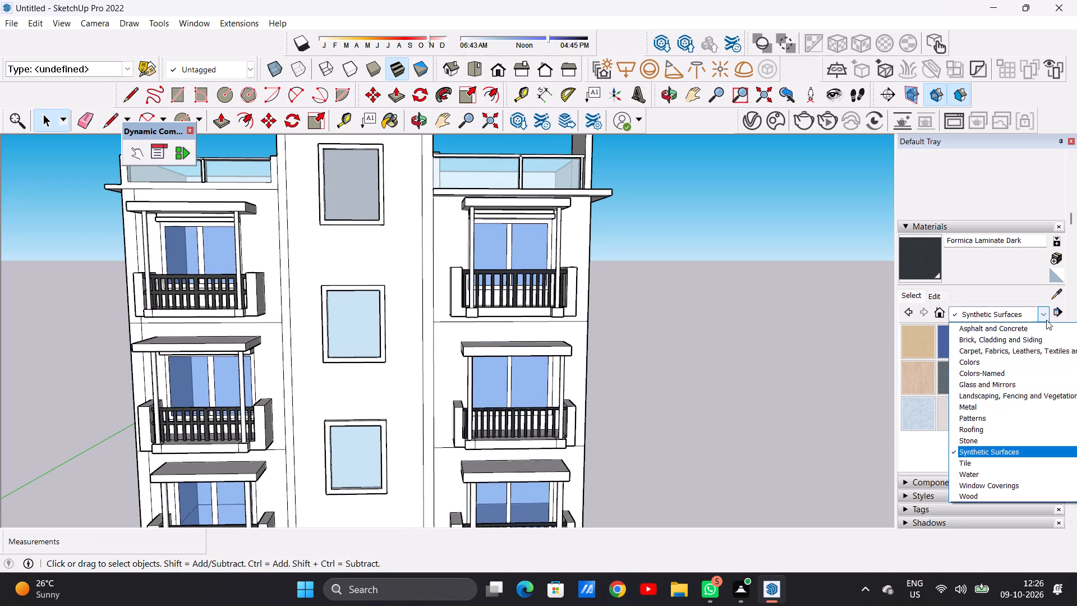
{"action": "left_click", "coordinate": [1013, 345]}
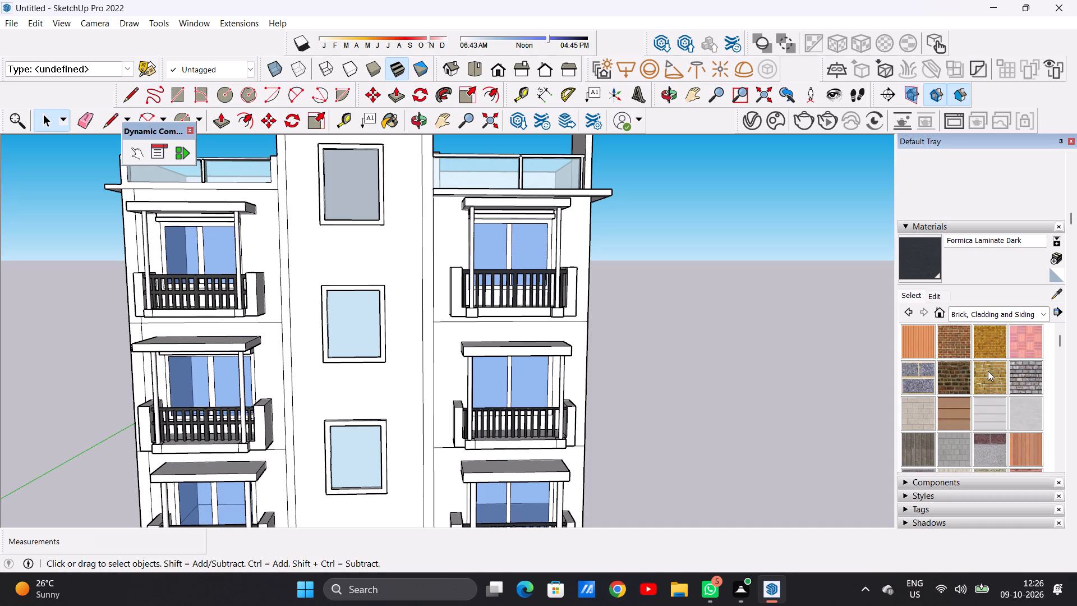
{"action": "scroll", "coordinate": [977, 374], "scroll_direction": "down", "scroll_amount": 2}
{"action": "scroll", "coordinate": [978, 373], "scroll_direction": "up", "scroll_amount": 2}
{"action": "left_click", "coordinate": [1028, 311]}
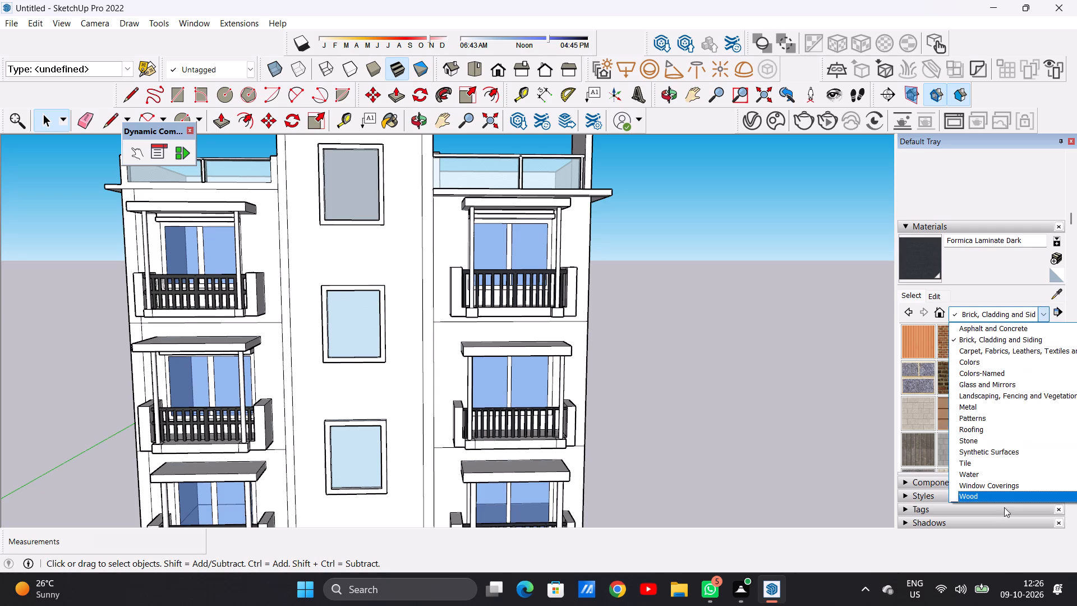
{"action": "left_click", "coordinate": [972, 494]}
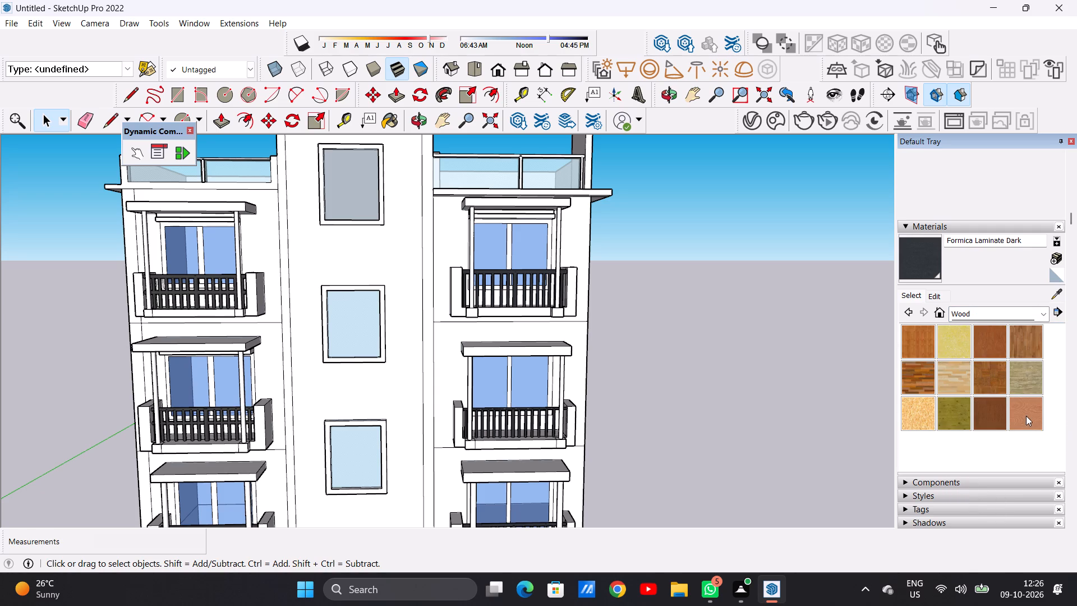
{"action": "left_click", "coordinate": [989, 345]}
{"action": "left_click", "coordinate": [1021, 408]}
{"action": "scroll", "coordinate": [427, 401], "scroll_direction": "up", "scroll_amount": 3}
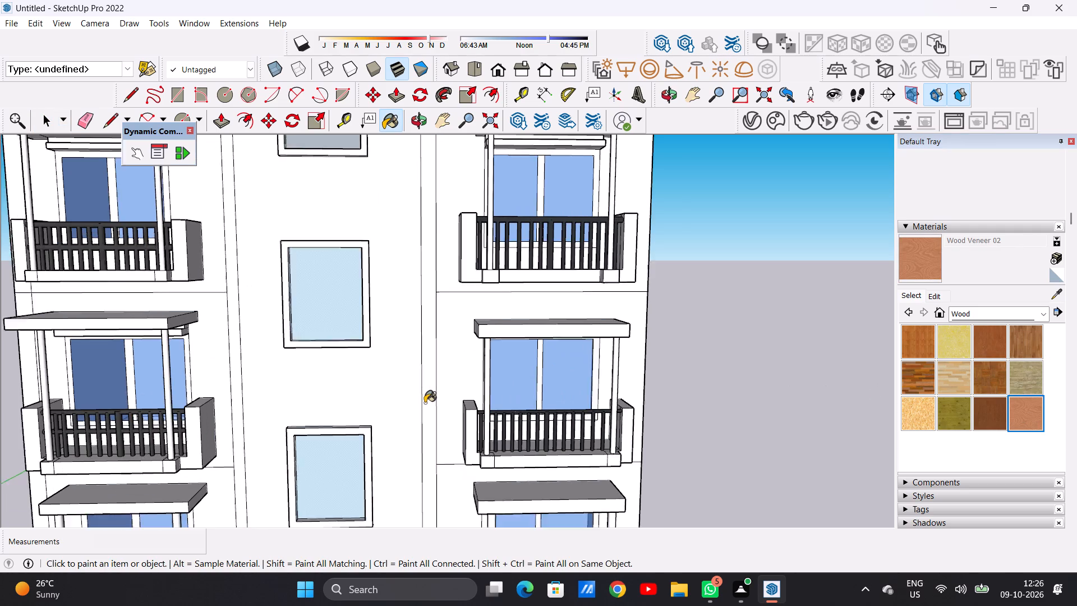
{"action": "scroll", "coordinate": [425, 403], "scroll_direction": "up", "scroll_amount": 1}
{"action": "left_click", "coordinate": [425, 403]}
{"action": "scroll", "coordinate": [426, 403], "scroll_direction": "down", "scroll_amount": 10}
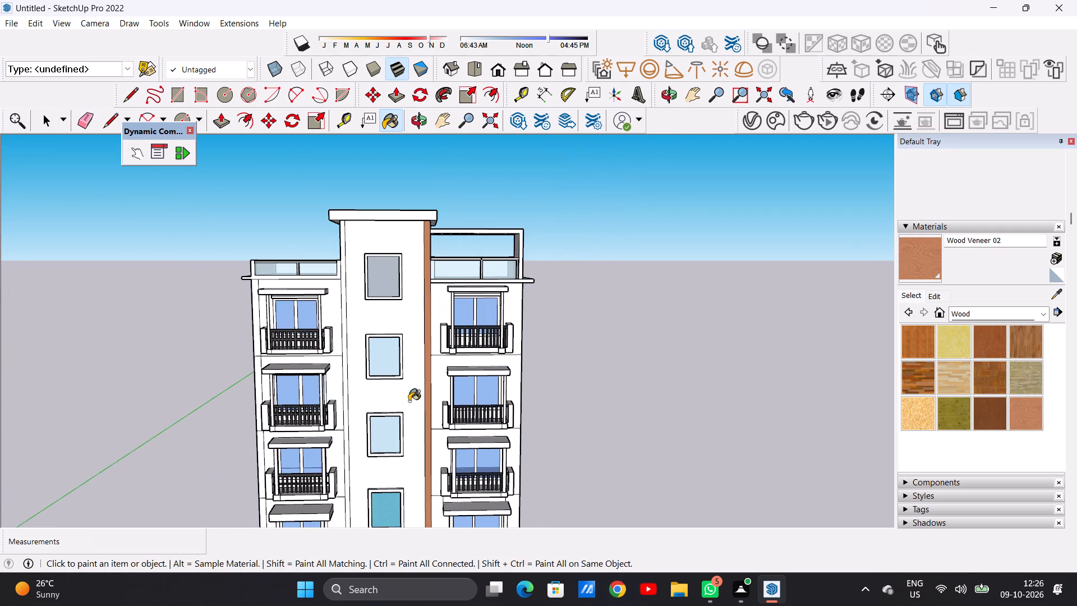
{"action": "scroll", "coordinate": [347, 401], "scroll_direction": "up", "scroll_amount": 11}
{"action": "left_click", "coordinate": [346, 401]}
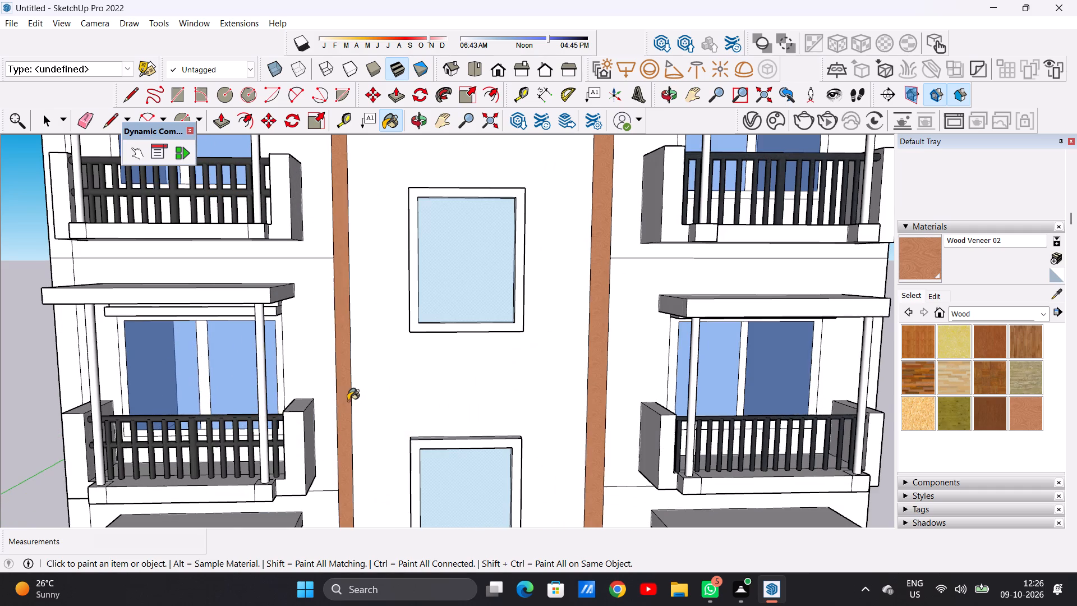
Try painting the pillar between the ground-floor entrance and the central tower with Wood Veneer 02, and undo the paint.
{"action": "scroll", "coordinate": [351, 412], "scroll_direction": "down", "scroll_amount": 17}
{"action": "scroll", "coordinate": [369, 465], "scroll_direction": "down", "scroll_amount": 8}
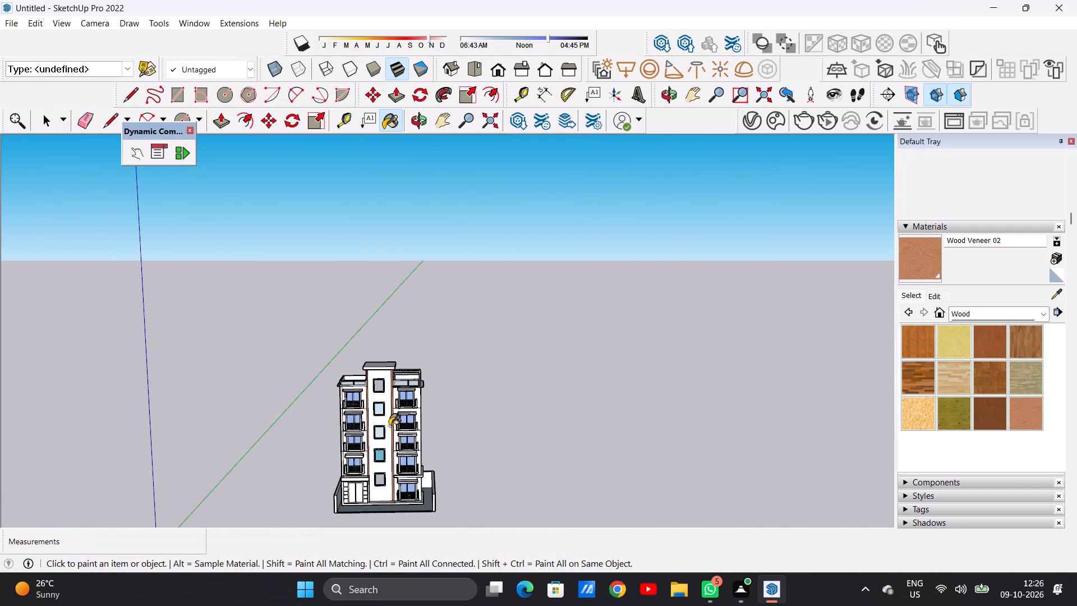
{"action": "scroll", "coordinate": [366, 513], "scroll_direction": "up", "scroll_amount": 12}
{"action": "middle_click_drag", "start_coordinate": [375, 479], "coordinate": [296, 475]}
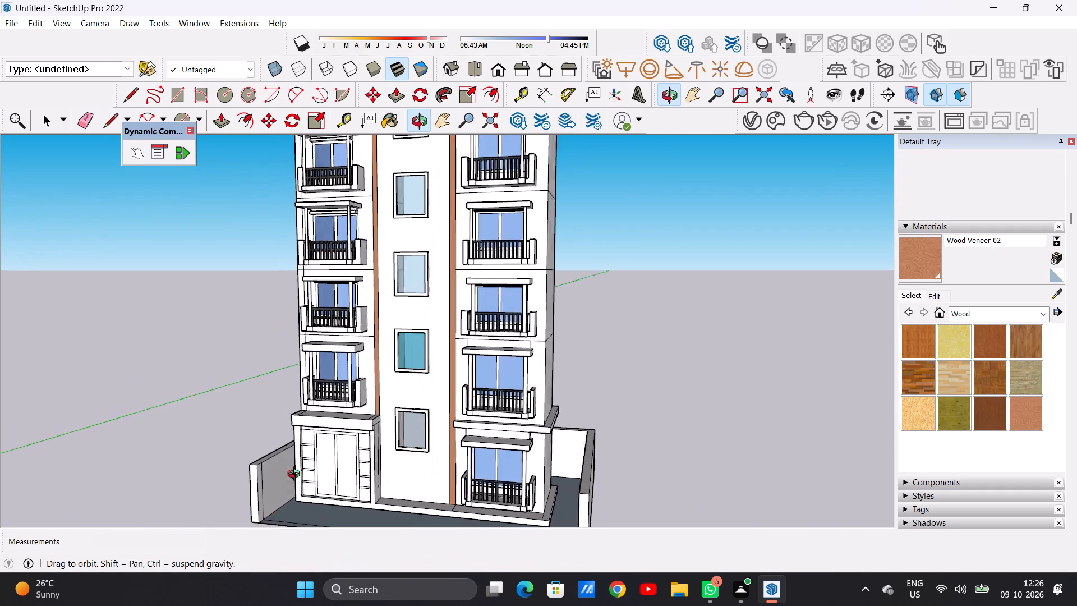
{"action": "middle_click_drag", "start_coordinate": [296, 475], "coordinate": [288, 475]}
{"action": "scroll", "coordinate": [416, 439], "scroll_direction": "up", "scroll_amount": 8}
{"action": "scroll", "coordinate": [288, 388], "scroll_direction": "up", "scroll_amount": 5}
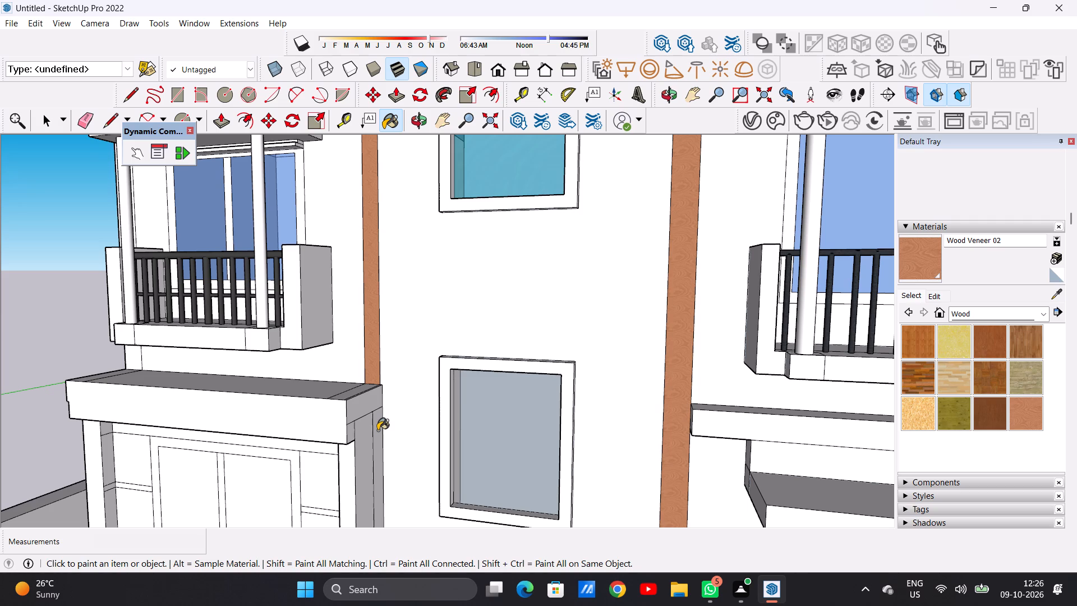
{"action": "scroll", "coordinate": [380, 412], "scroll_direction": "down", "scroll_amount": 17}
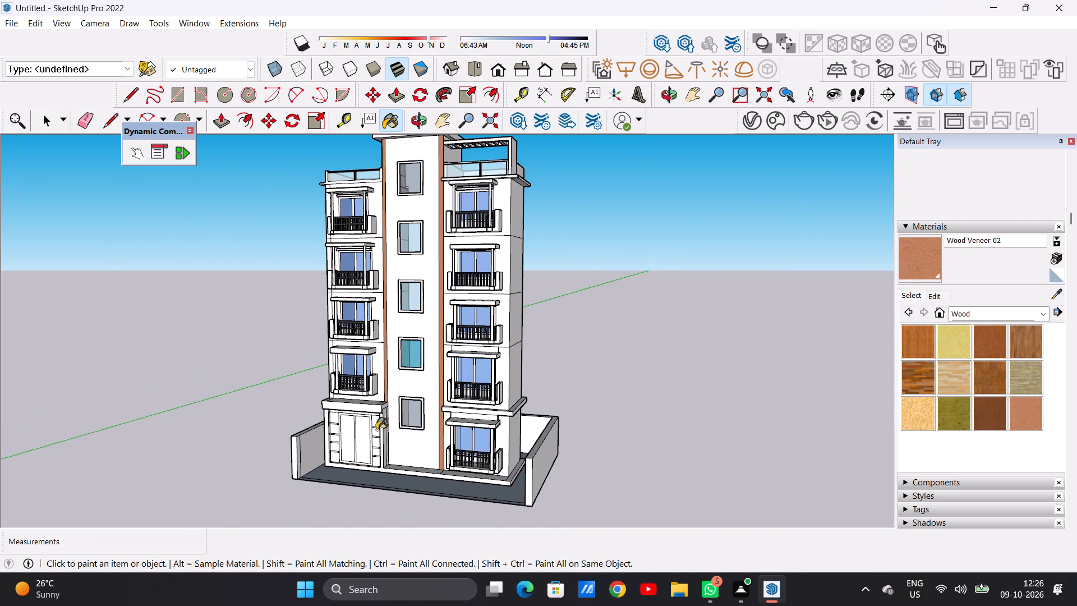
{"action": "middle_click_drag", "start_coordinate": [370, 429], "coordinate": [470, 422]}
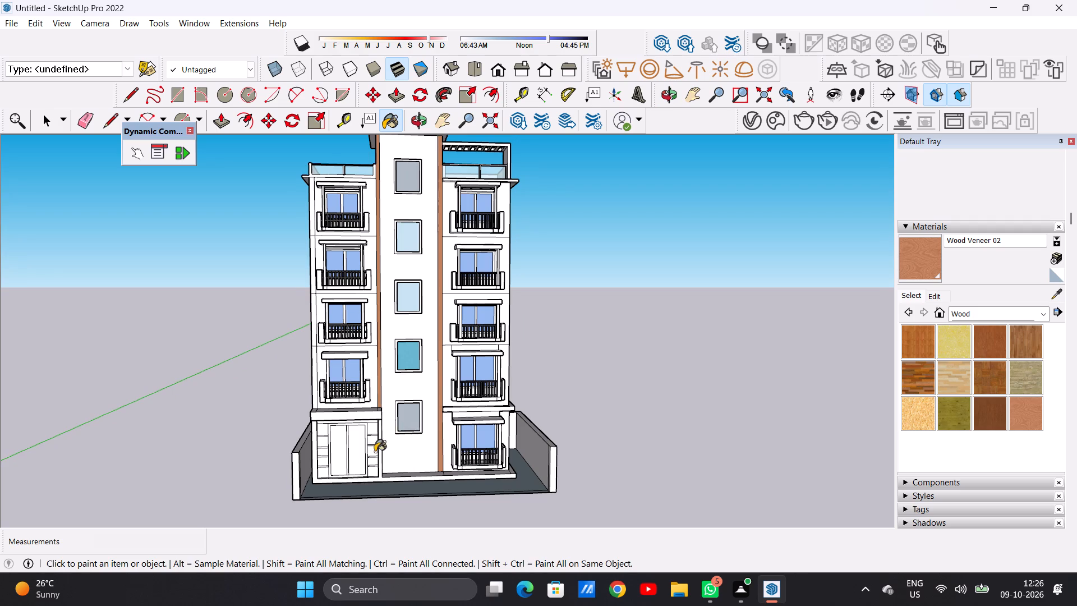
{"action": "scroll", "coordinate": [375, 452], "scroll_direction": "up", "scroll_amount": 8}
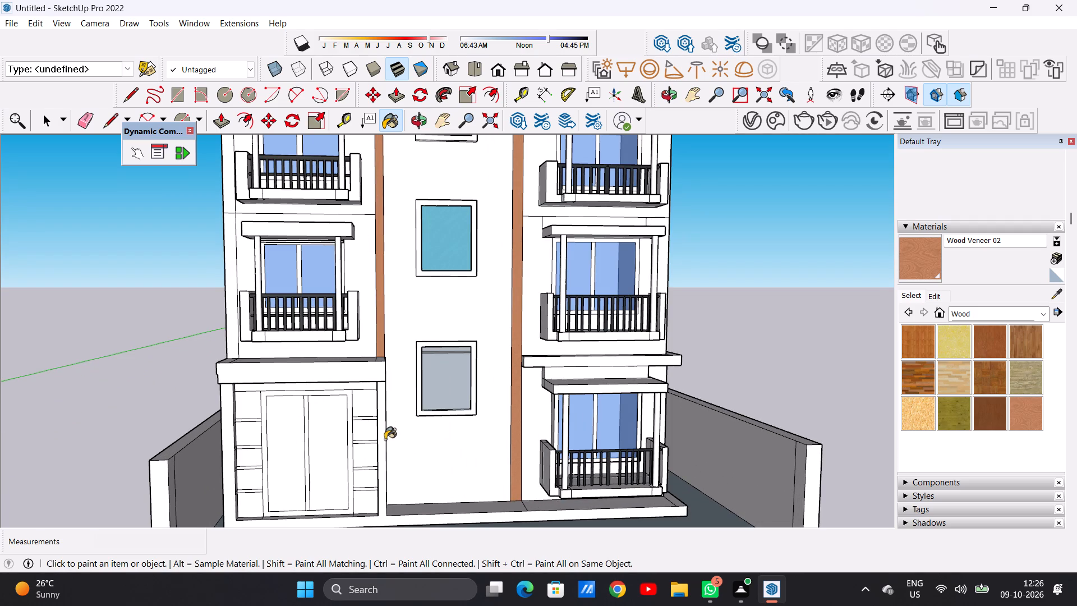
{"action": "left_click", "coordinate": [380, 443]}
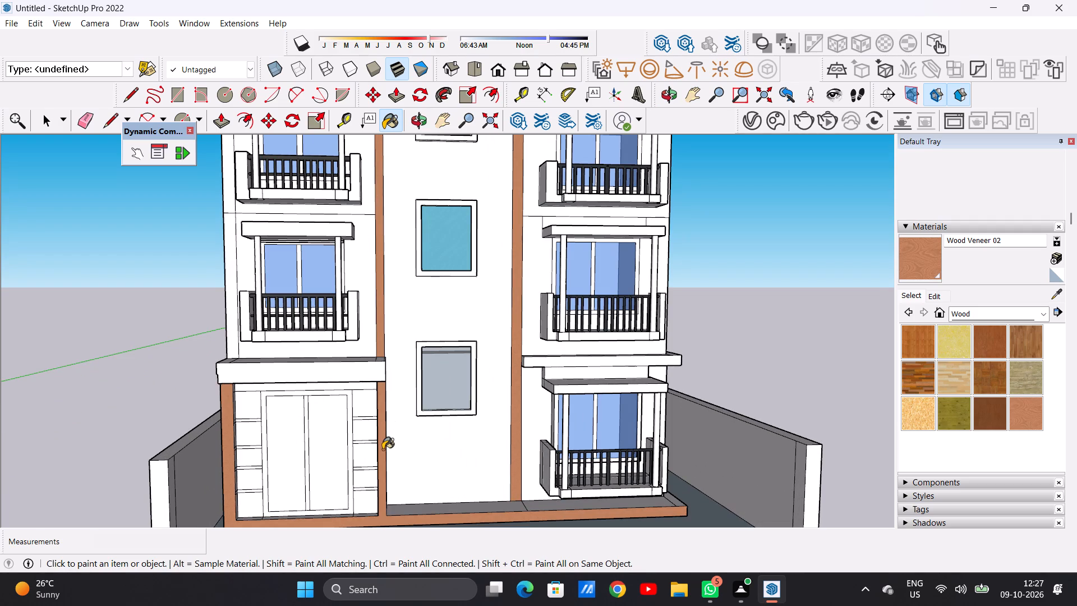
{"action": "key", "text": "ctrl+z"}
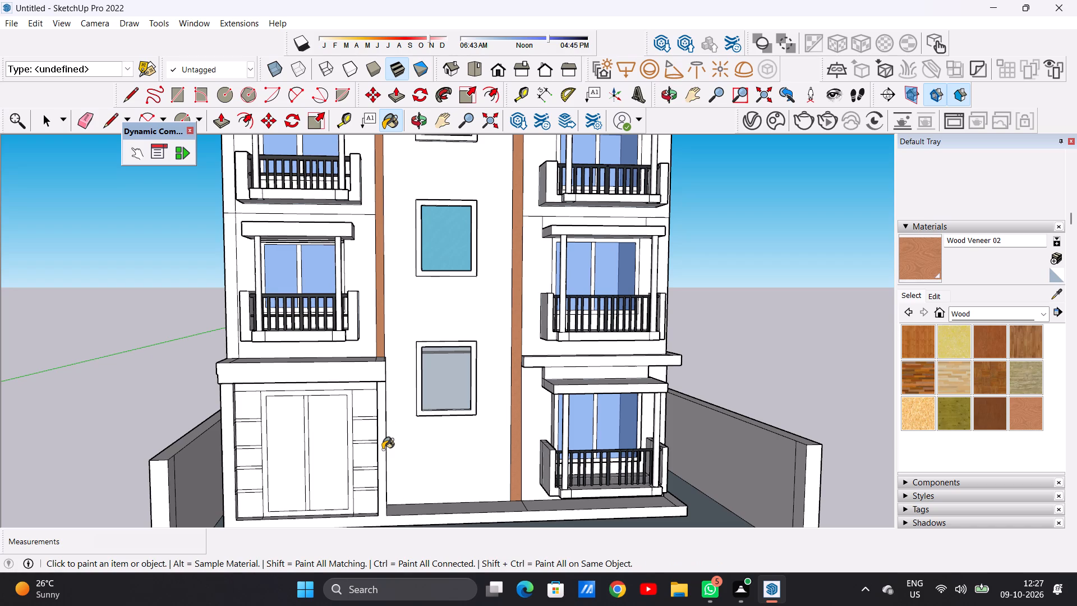
Draw two 9" vertical lines across the plinth edge below the entrance pillar, separating the pillar's face from the plinth.
{"action": "key", "text": "space"}
{"action": "key", "text": "l"}
{"action": "scroll", "coordinate": [388, 405], "scroll_direction": "down", "scroll_amount": 5}
{"action": "scroll", "coordinate": [397, 484], "scroll_direction": "up", "scroll_amount": 7}
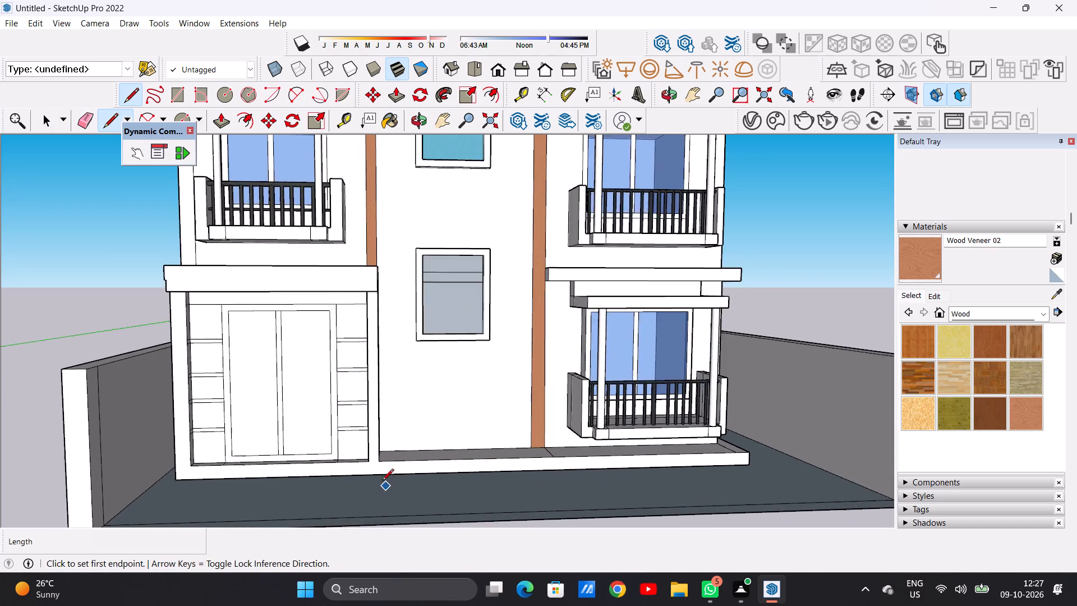
{"action": "scroll", "coordinate": [374, 473], "scroll_direction": "down", "scroll_amount": 1}
{"action": "scroll", "coordinate": [374, 473], "scroll_direction": "up", "scroll_amount": 8}
{"action": "left_click", "coordinate": [363, 448]}
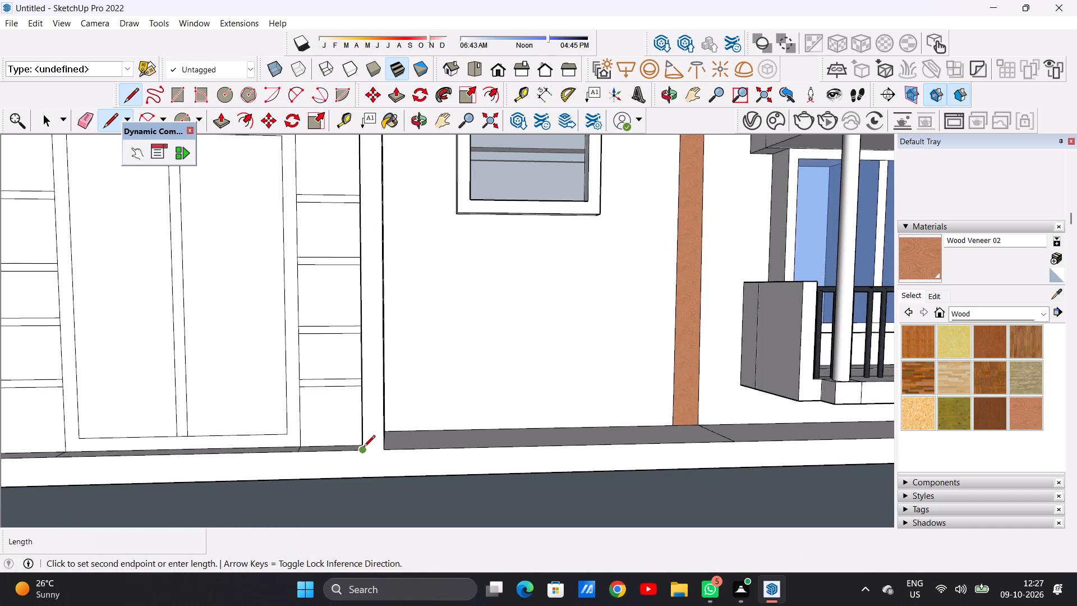
{"action": "left_click", "coordinate": [360, 479]}
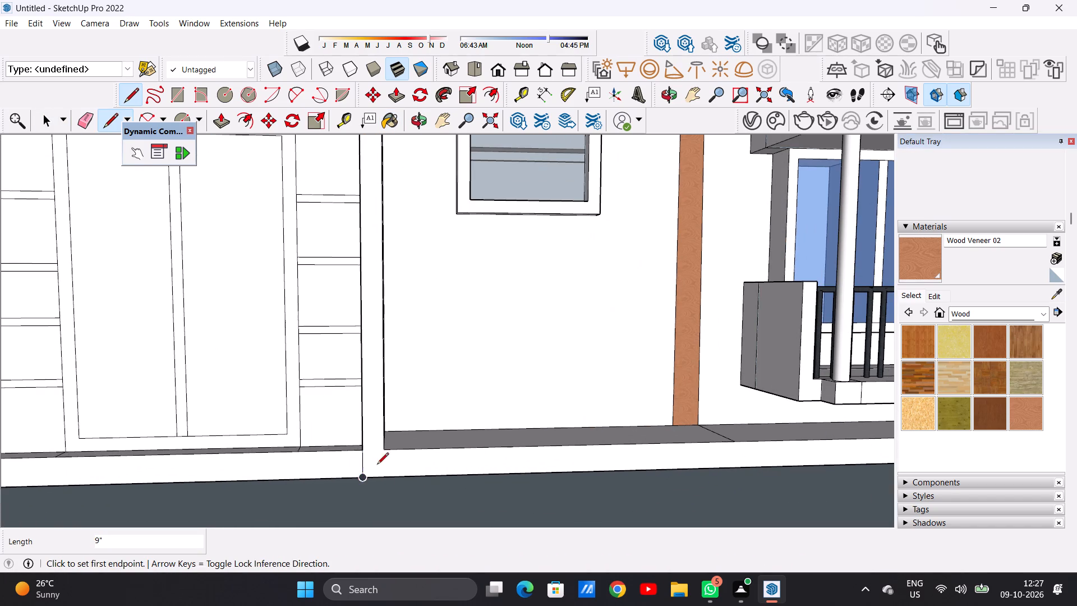
{"action": "left_click", "coordinate": [383, 451]}
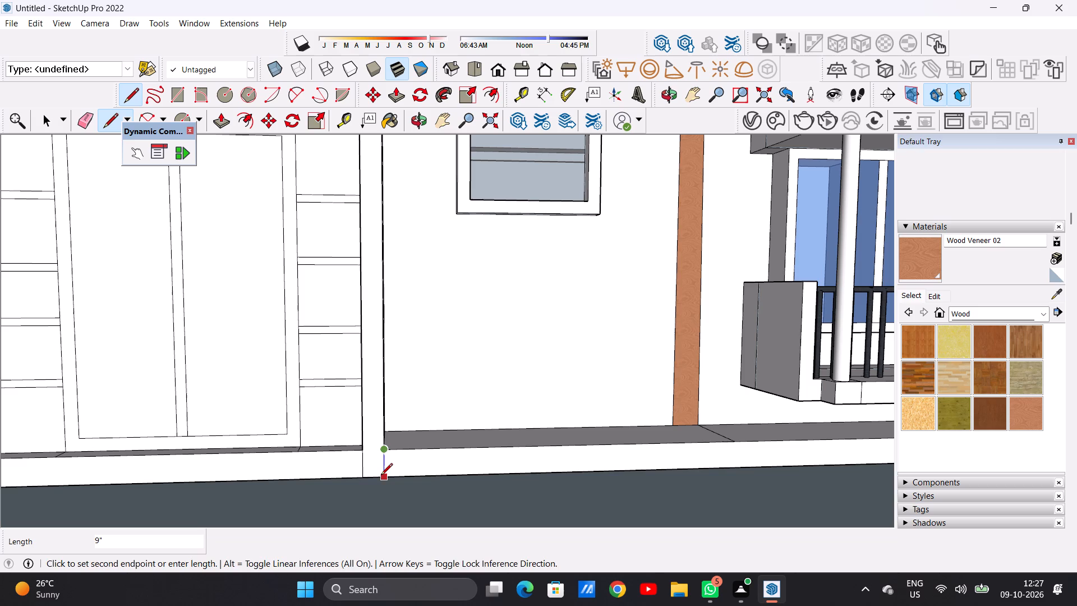
{"action": "left_click", "coordinate": [381, 476]}
{"action": "key", "text": "space"}
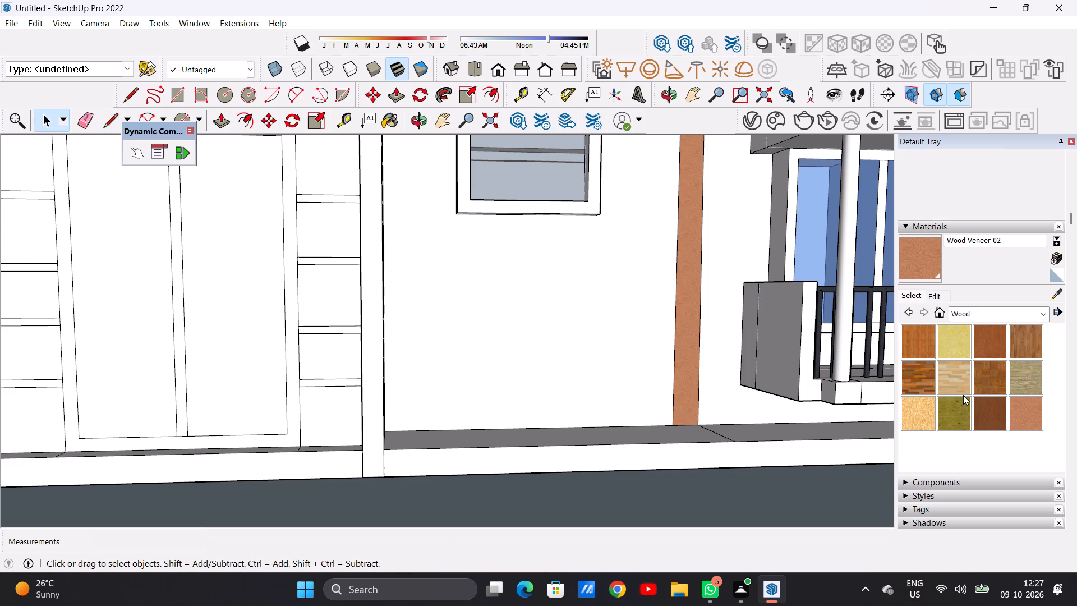
Paint the separated pillar face beside the ground-floor entrance with Wood Veneer 02.
{"action": "left_click", "coordinate": [931, 259]}
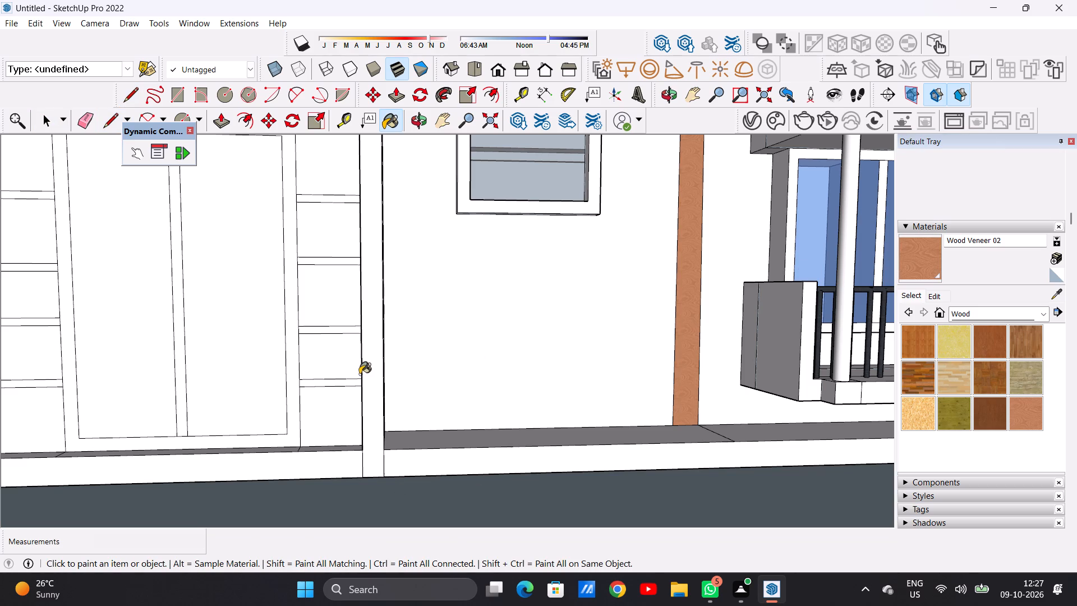
{"action": "left_click", "coordinate": [370, 368]}
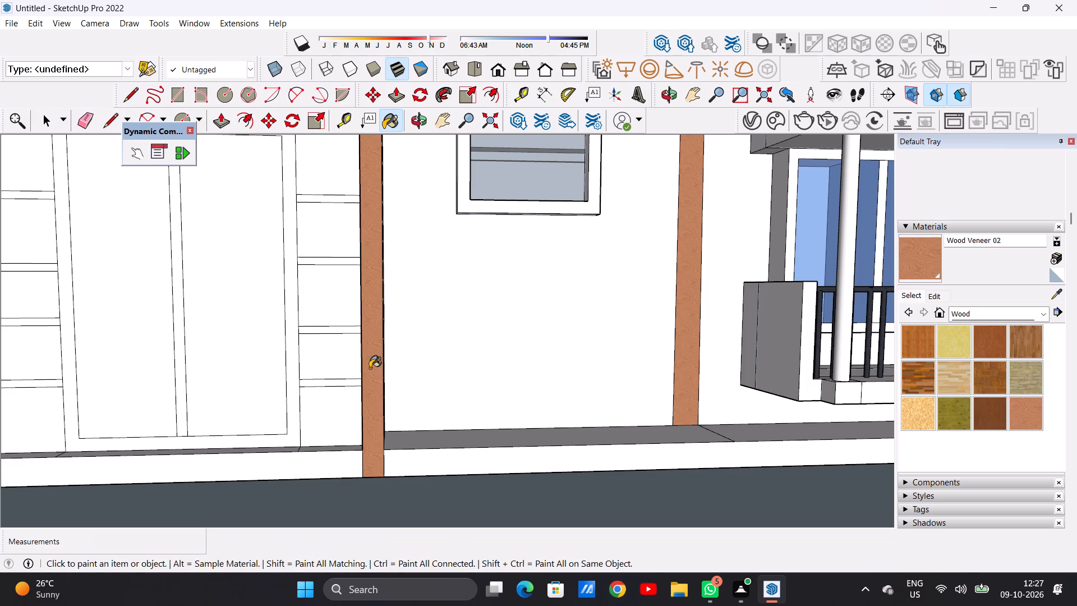
{"action": "scroll", "coordinate": [386, 462], "scroll_direction": "down", "scroll_amount": 18}
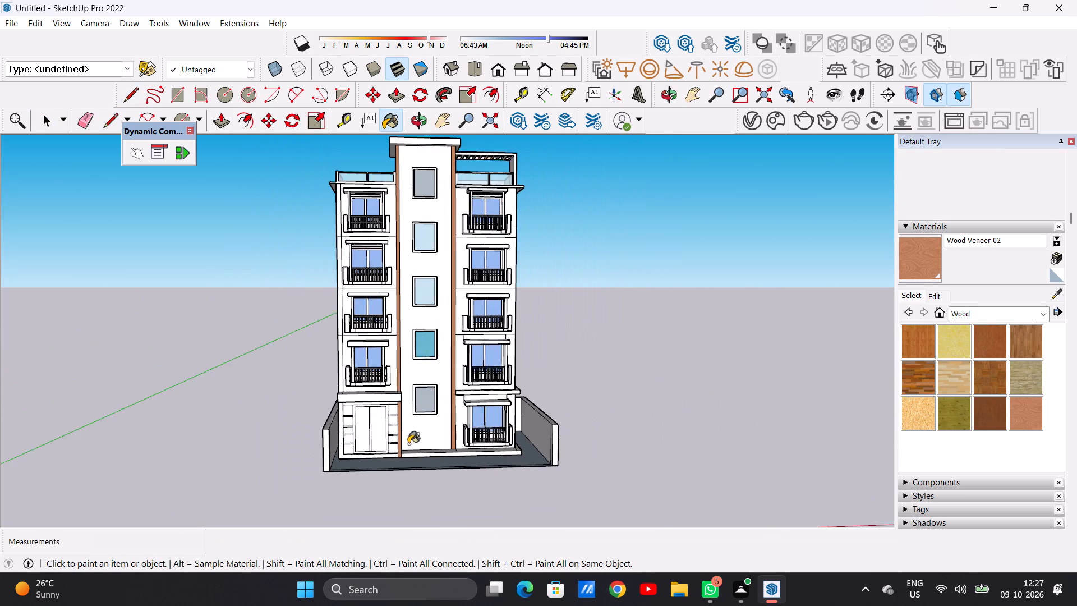
{"action": "scroll", "coordinate": [408, 444], "scroll_direction": "down", "scroll_amount": 3}
{"action": "key", "text": "space"}
Examine the front facade with its wood strips from a distance and up close at the tower top.
{"action": "scroll", "coordinate": [435, 423], "scroll_direction": "down", "scroll_amount": 1}
{"action": "middle_click_drag", "start_coordinate": [432, 420], "coordinate": [404, 413]}
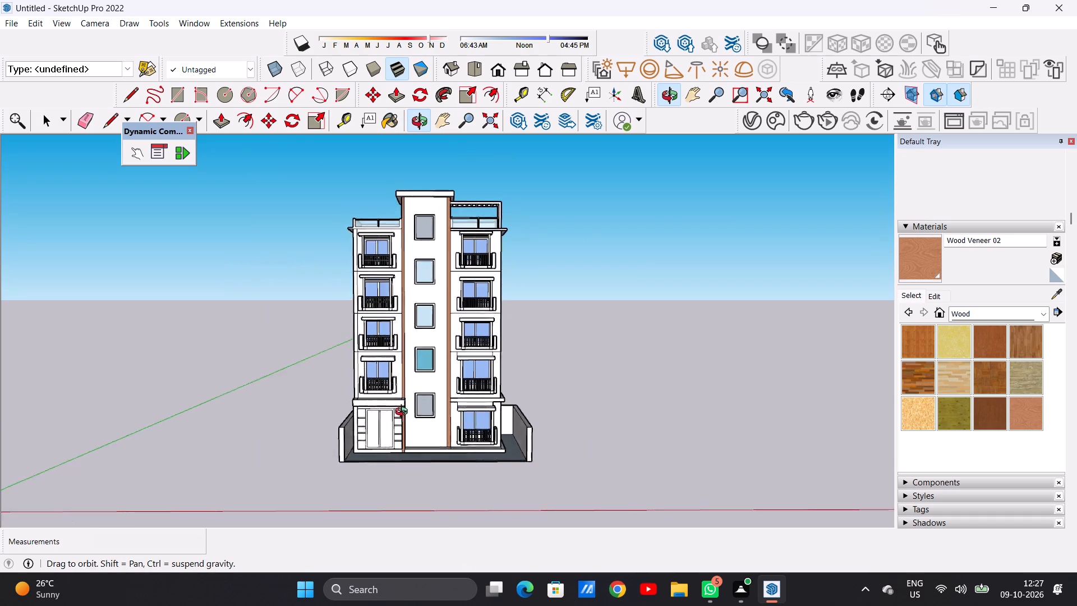
{"action": "middle_click_drag", "start_coordinate": [404, 413], "coordinate": [425, 418]}
{"action": "scroll", "coordinate": [443, 431], "scroll_direction": "down", "scroll_amount": 3}
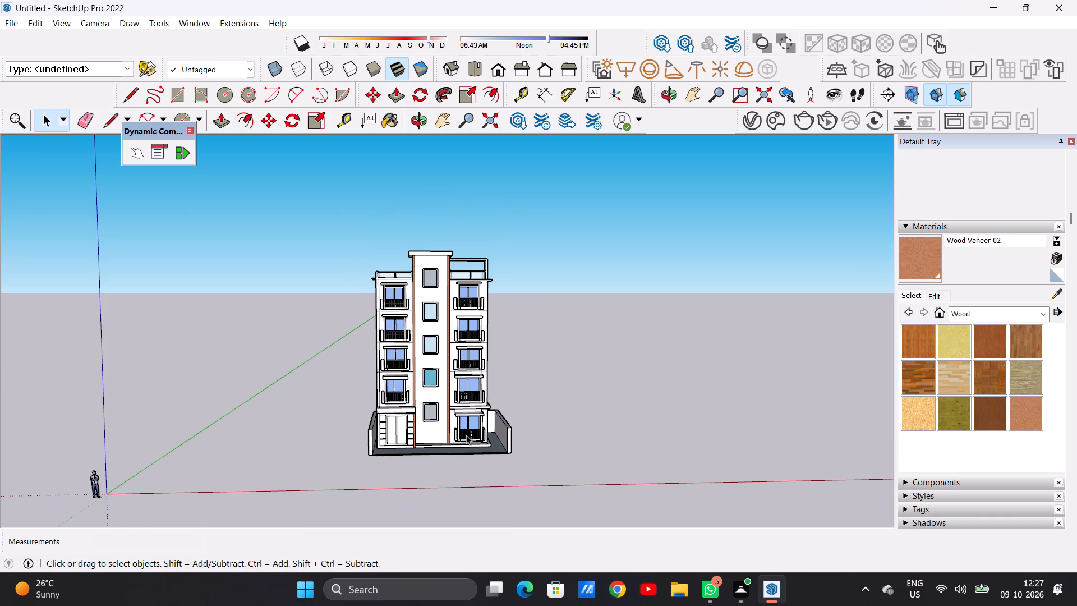
{"action": "scroll", "coordinate": [455, 389], "scroll_direction": "down", "scroll_amount": 3}
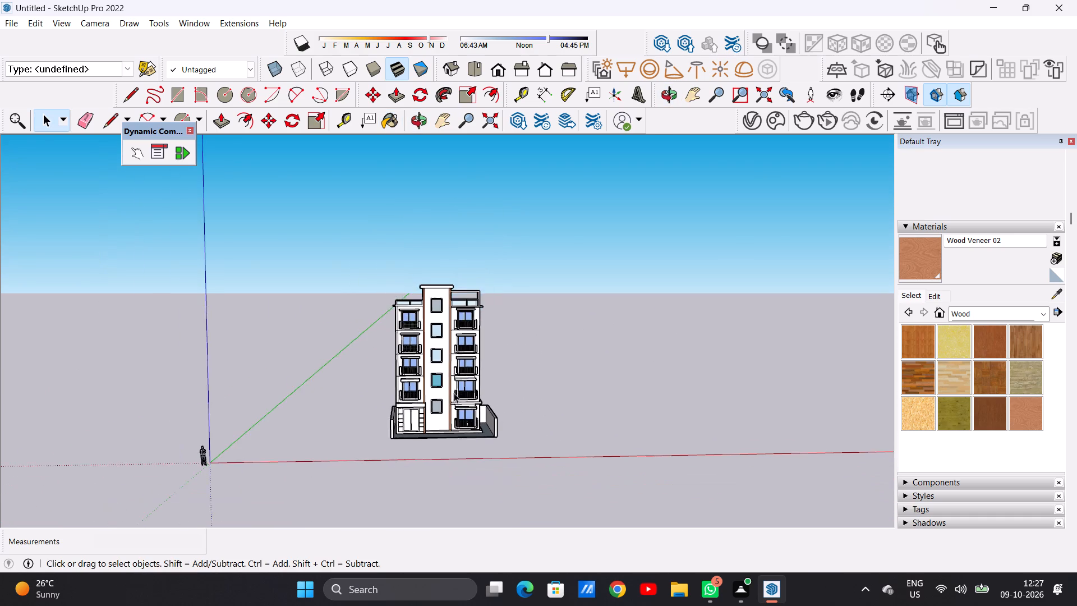
{"action": "scroll", "coordinate": [454, 395], "scroll_direction": "up", "scroll_amount": 6}
{"action": "middle_click_drag", "start_coordinate": [435, 416], "coordinate": [426, 352]}
{"action": "middle_click_drag", "start_coordinate": [427, 351], "coordinate": [416, 399]}
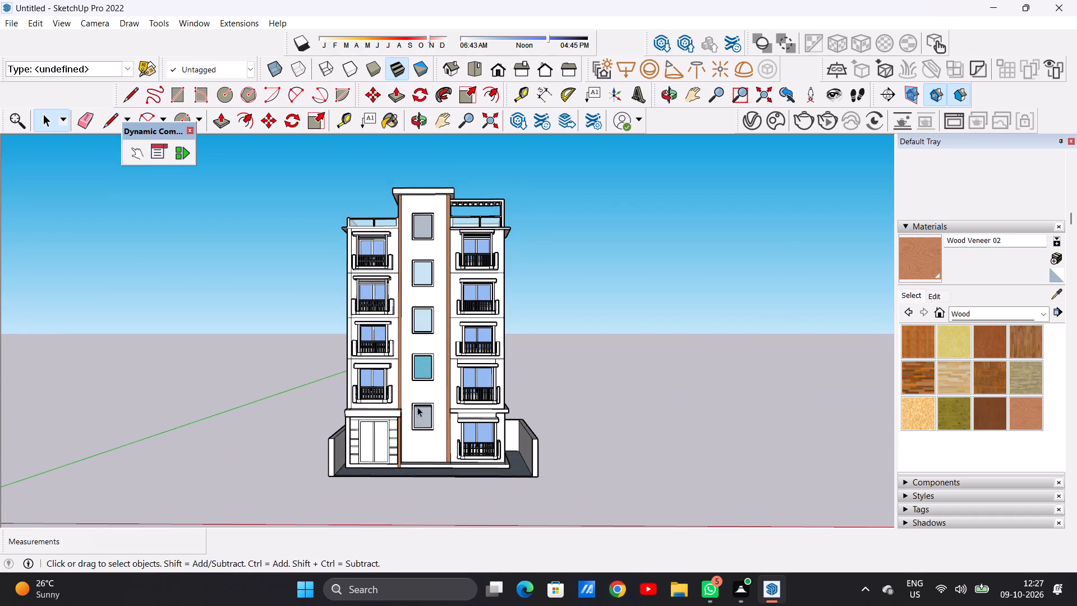
{"action": "scroll", "coordinate": [420, 412], "scroll_direction": "down", "scroll_amount": 2}
{"action": "scroll", "coordinate": [423, 236], "scroll_direction": "up", "scroll_amount": 8}
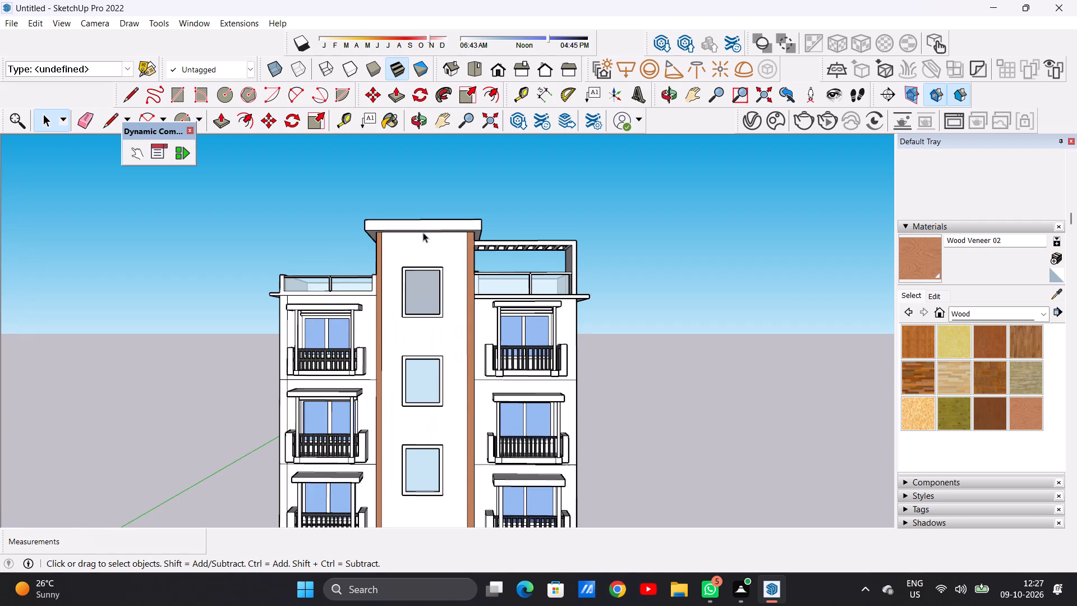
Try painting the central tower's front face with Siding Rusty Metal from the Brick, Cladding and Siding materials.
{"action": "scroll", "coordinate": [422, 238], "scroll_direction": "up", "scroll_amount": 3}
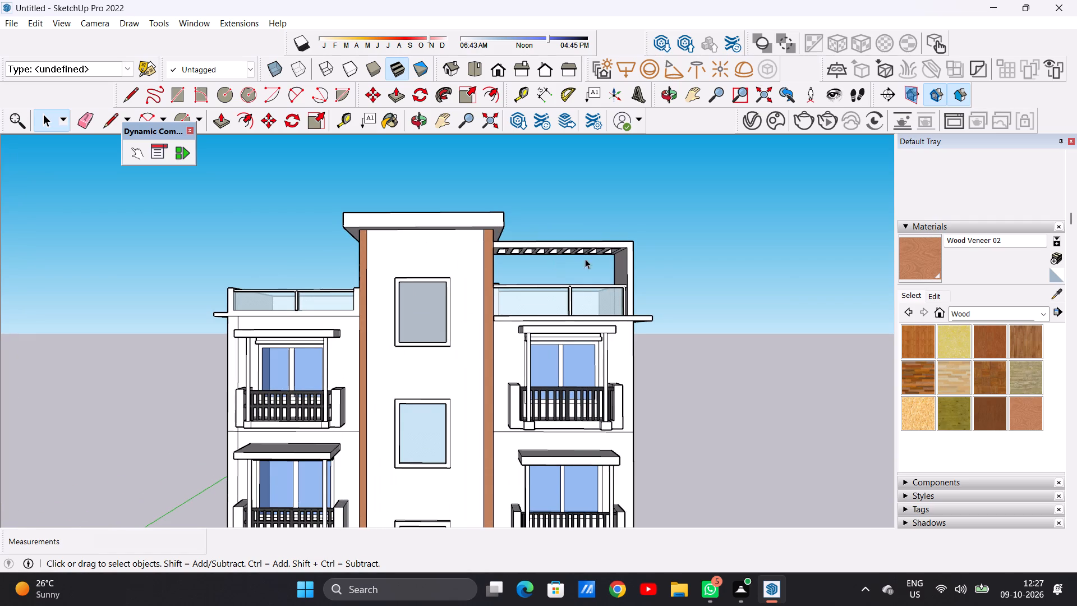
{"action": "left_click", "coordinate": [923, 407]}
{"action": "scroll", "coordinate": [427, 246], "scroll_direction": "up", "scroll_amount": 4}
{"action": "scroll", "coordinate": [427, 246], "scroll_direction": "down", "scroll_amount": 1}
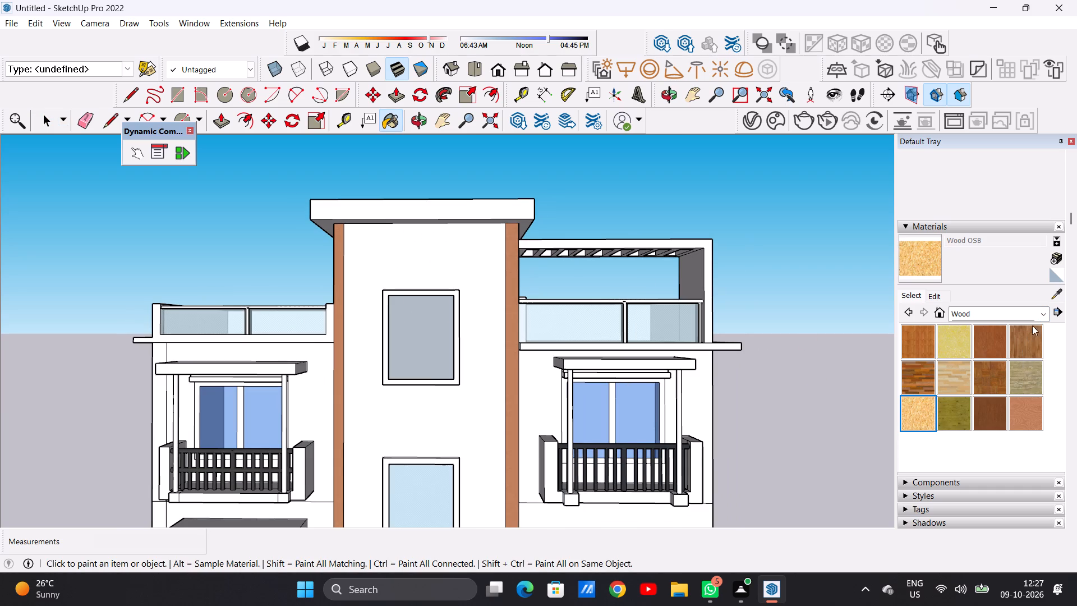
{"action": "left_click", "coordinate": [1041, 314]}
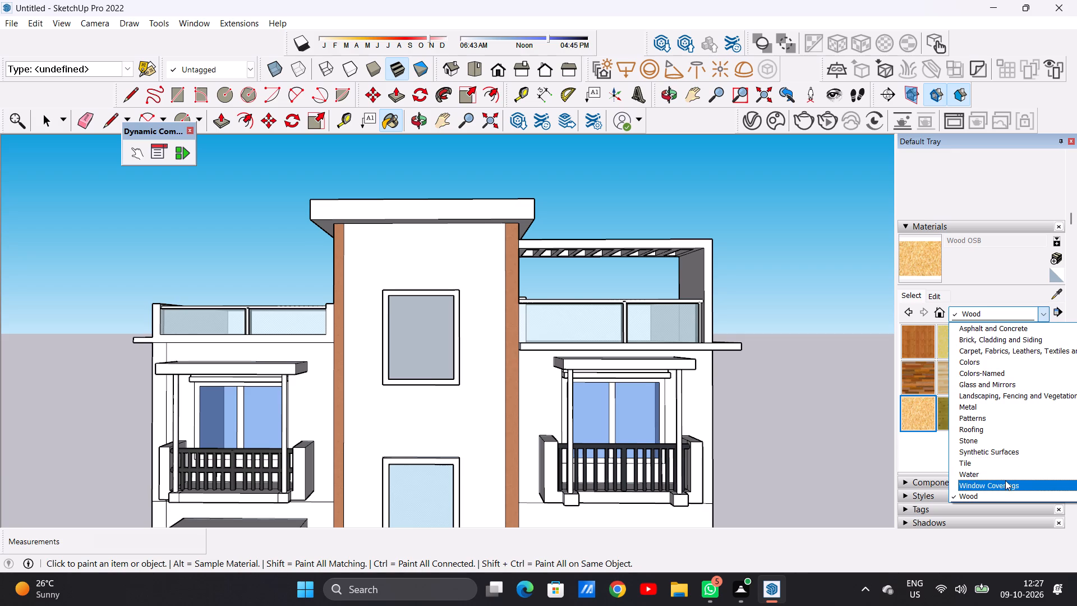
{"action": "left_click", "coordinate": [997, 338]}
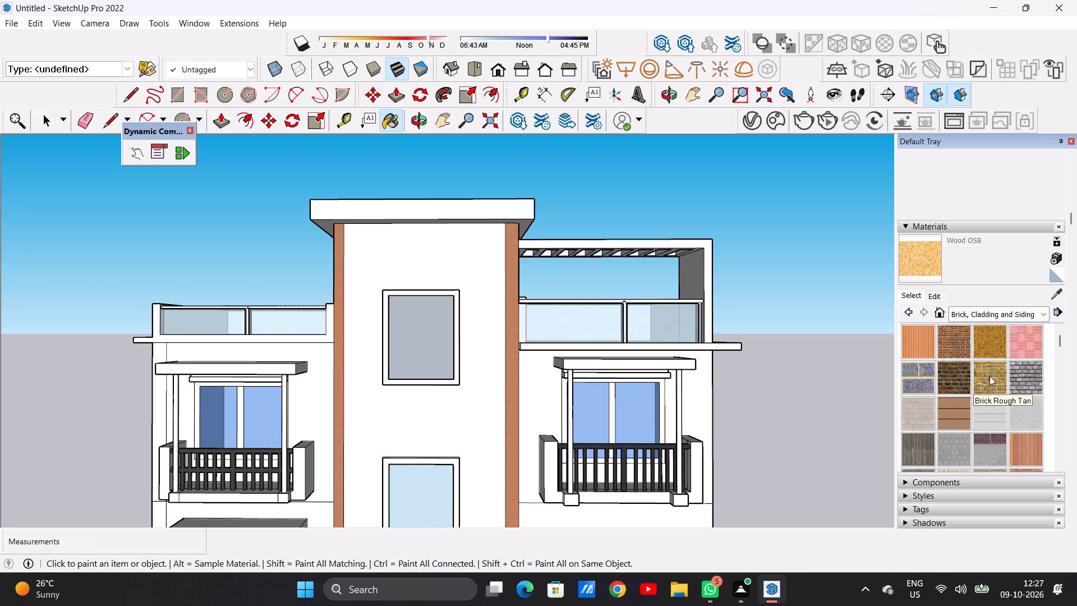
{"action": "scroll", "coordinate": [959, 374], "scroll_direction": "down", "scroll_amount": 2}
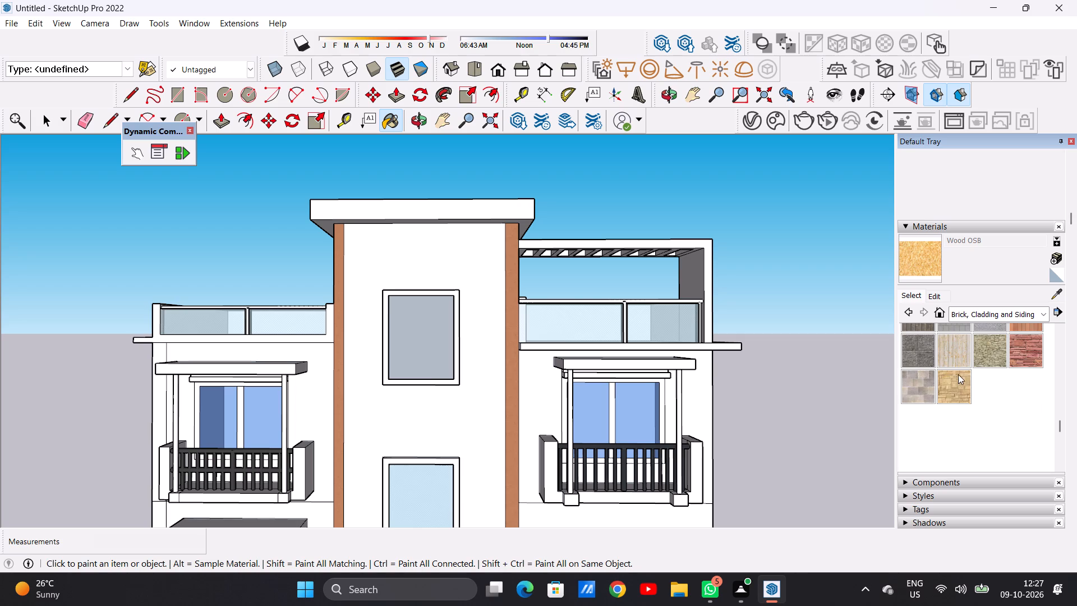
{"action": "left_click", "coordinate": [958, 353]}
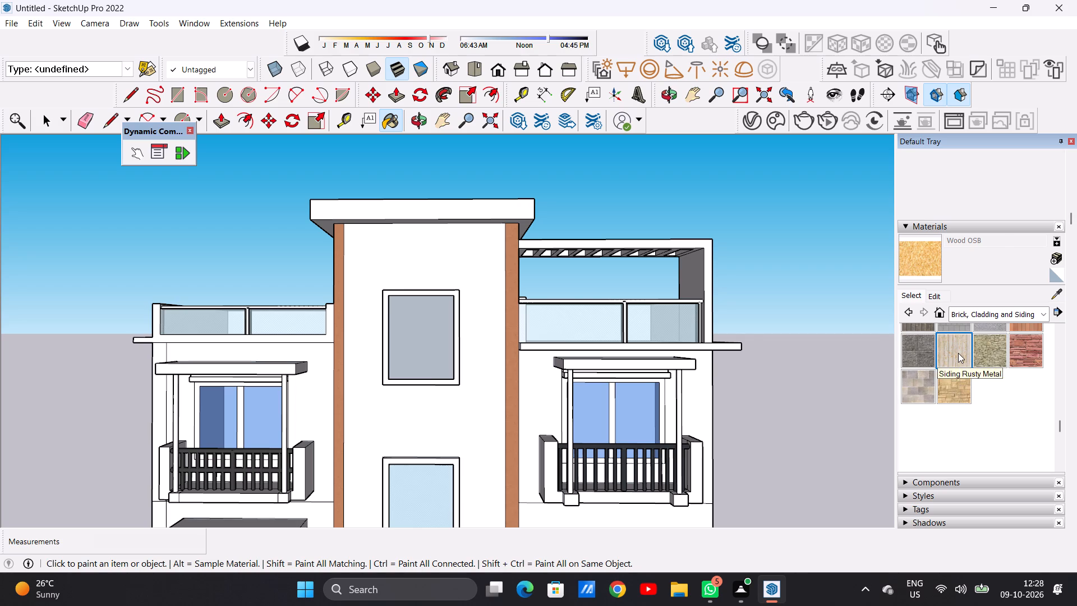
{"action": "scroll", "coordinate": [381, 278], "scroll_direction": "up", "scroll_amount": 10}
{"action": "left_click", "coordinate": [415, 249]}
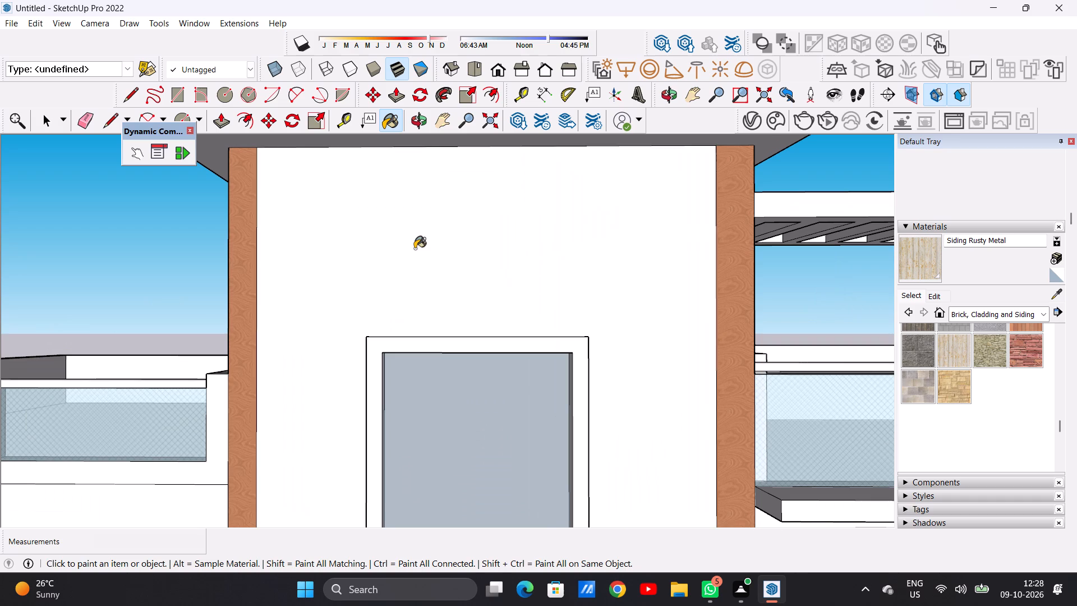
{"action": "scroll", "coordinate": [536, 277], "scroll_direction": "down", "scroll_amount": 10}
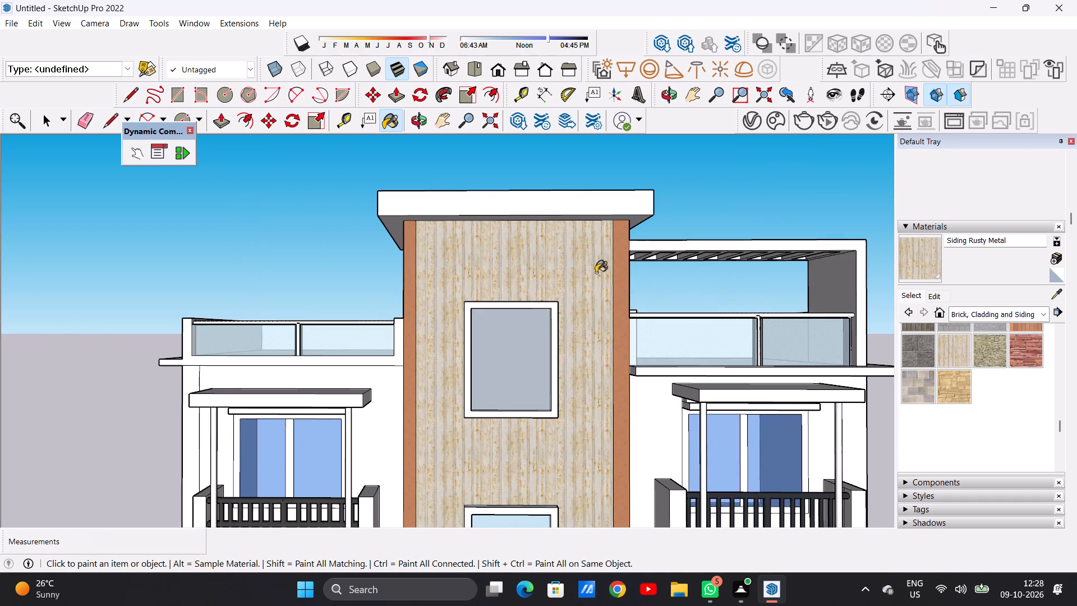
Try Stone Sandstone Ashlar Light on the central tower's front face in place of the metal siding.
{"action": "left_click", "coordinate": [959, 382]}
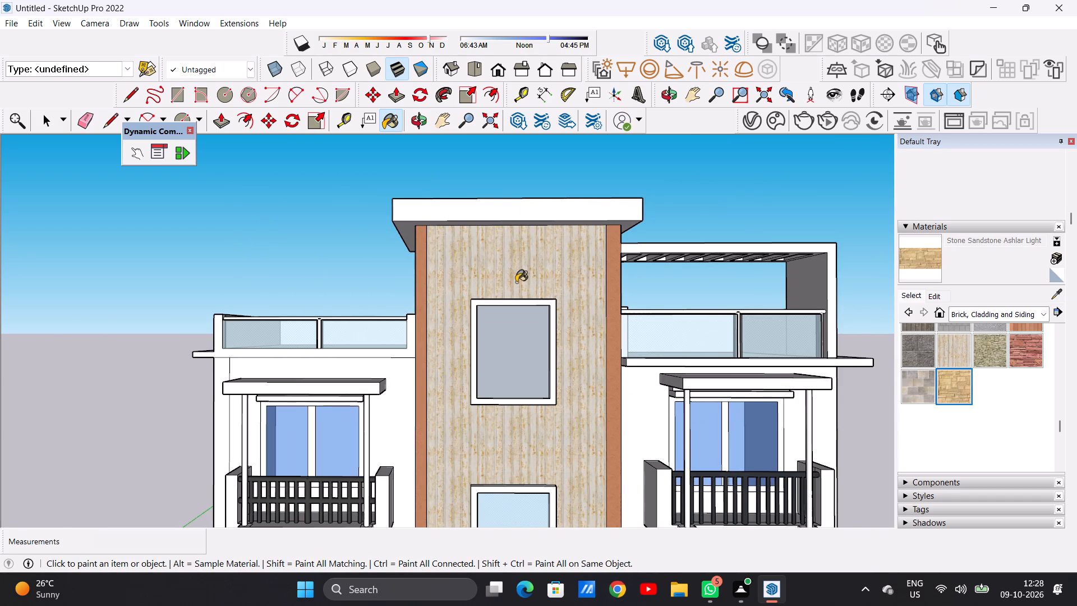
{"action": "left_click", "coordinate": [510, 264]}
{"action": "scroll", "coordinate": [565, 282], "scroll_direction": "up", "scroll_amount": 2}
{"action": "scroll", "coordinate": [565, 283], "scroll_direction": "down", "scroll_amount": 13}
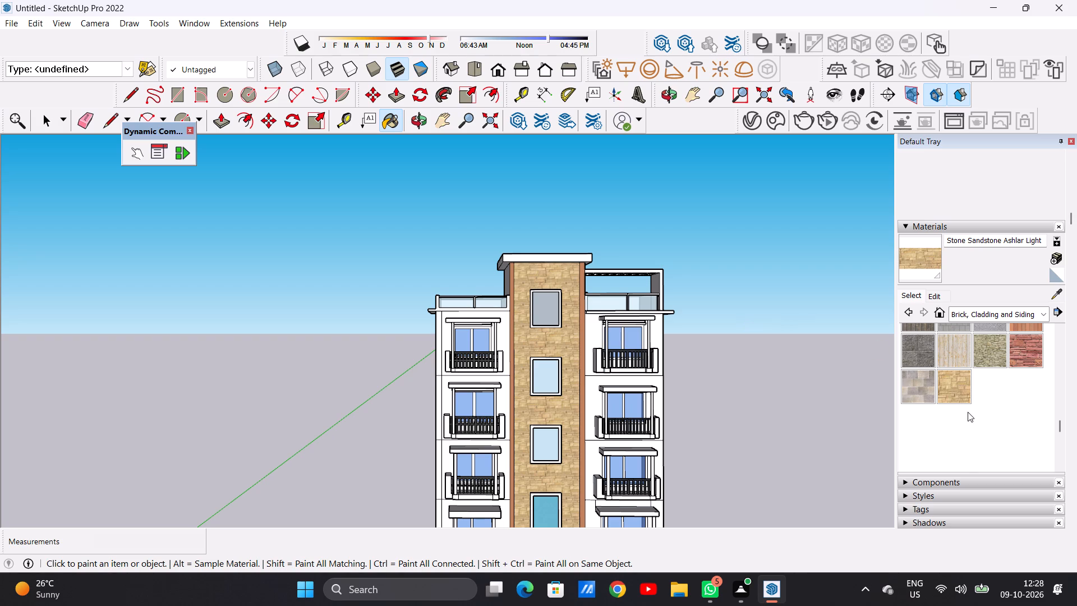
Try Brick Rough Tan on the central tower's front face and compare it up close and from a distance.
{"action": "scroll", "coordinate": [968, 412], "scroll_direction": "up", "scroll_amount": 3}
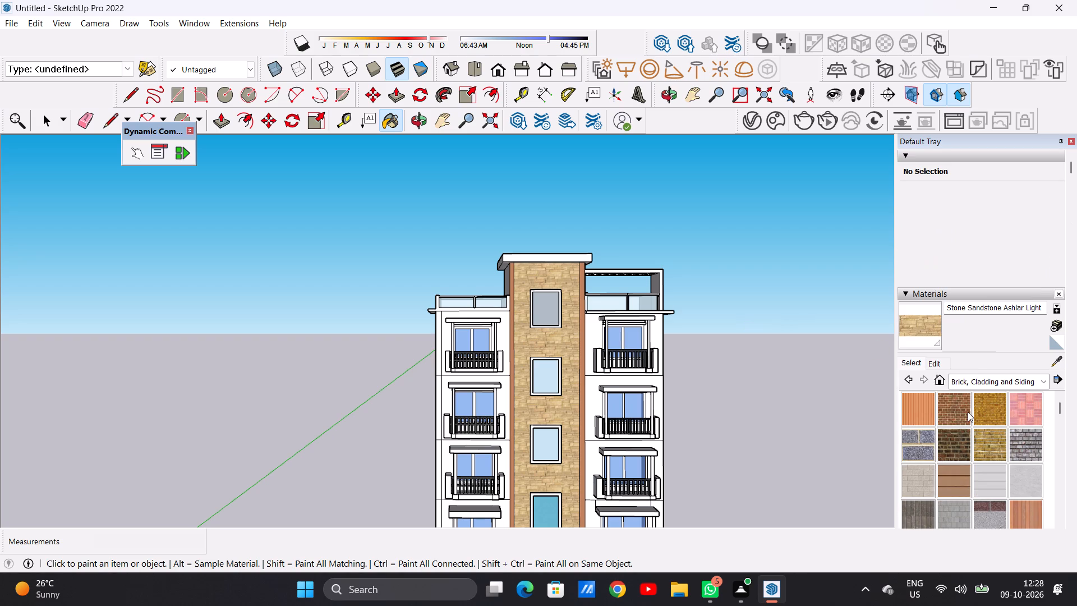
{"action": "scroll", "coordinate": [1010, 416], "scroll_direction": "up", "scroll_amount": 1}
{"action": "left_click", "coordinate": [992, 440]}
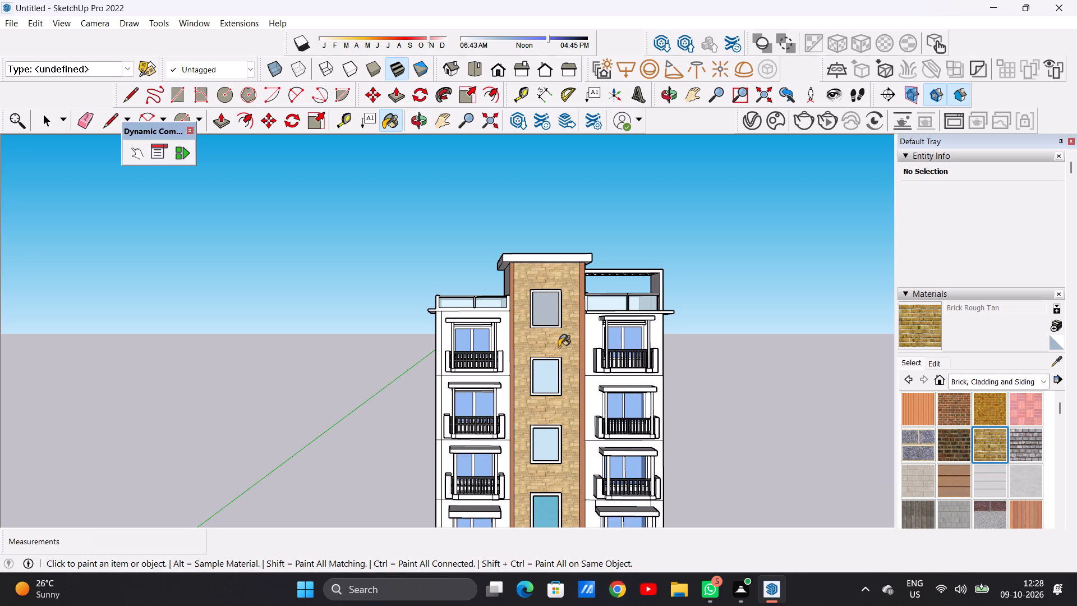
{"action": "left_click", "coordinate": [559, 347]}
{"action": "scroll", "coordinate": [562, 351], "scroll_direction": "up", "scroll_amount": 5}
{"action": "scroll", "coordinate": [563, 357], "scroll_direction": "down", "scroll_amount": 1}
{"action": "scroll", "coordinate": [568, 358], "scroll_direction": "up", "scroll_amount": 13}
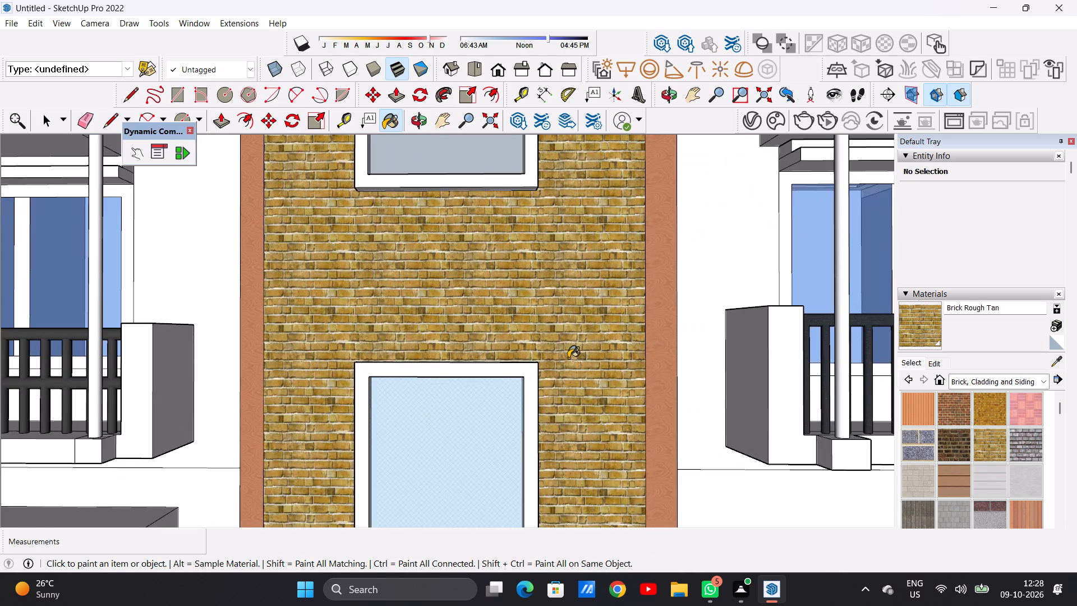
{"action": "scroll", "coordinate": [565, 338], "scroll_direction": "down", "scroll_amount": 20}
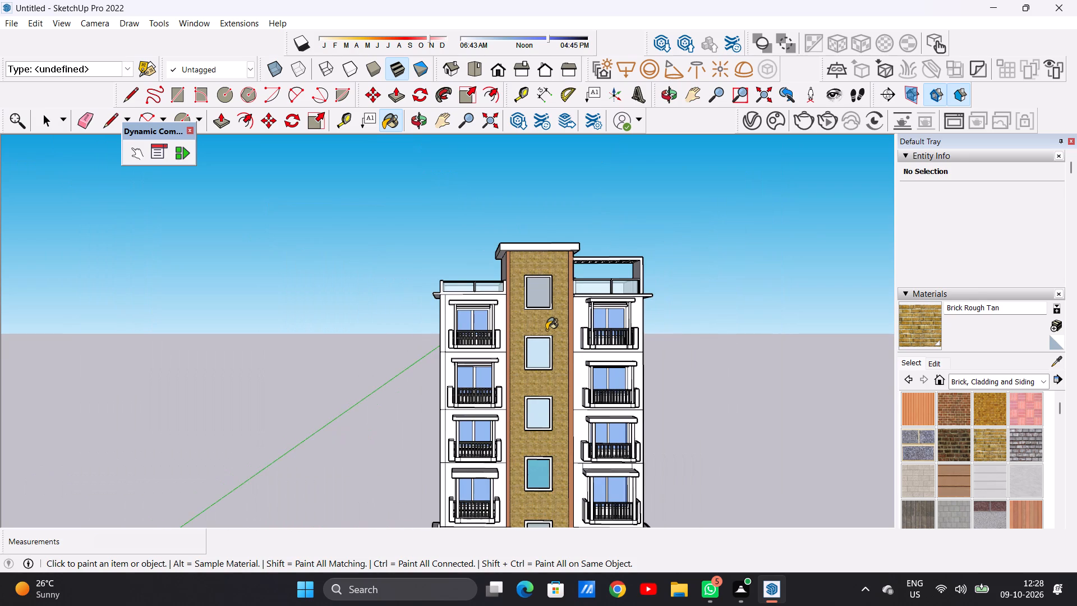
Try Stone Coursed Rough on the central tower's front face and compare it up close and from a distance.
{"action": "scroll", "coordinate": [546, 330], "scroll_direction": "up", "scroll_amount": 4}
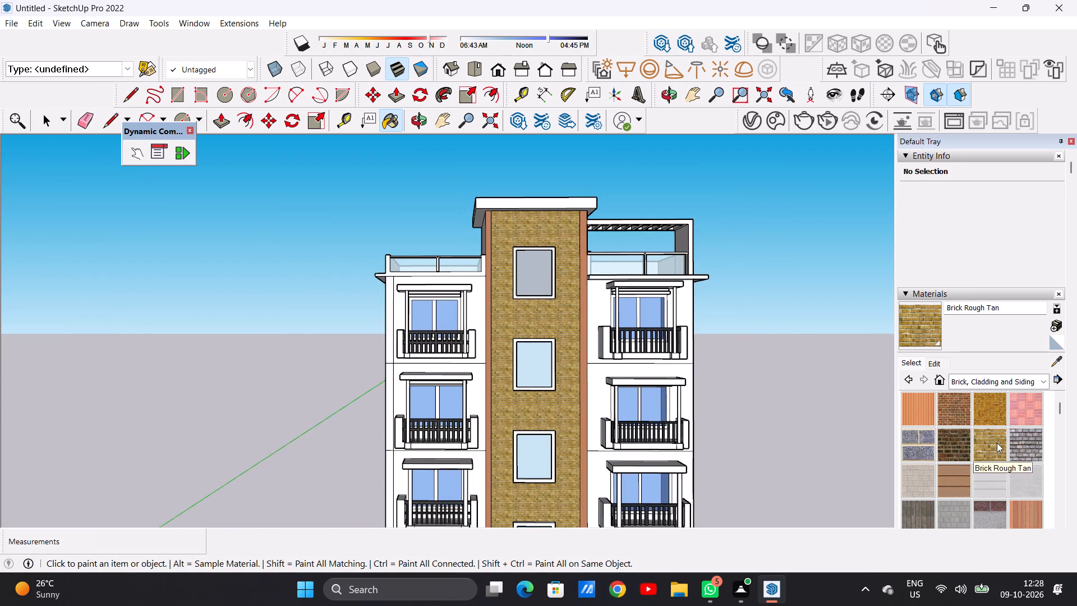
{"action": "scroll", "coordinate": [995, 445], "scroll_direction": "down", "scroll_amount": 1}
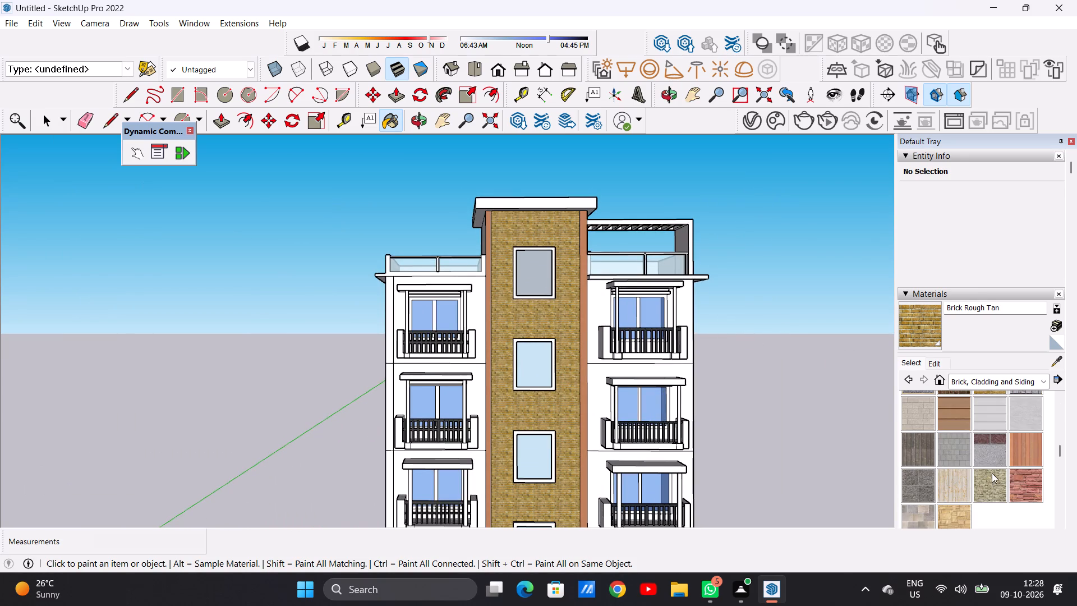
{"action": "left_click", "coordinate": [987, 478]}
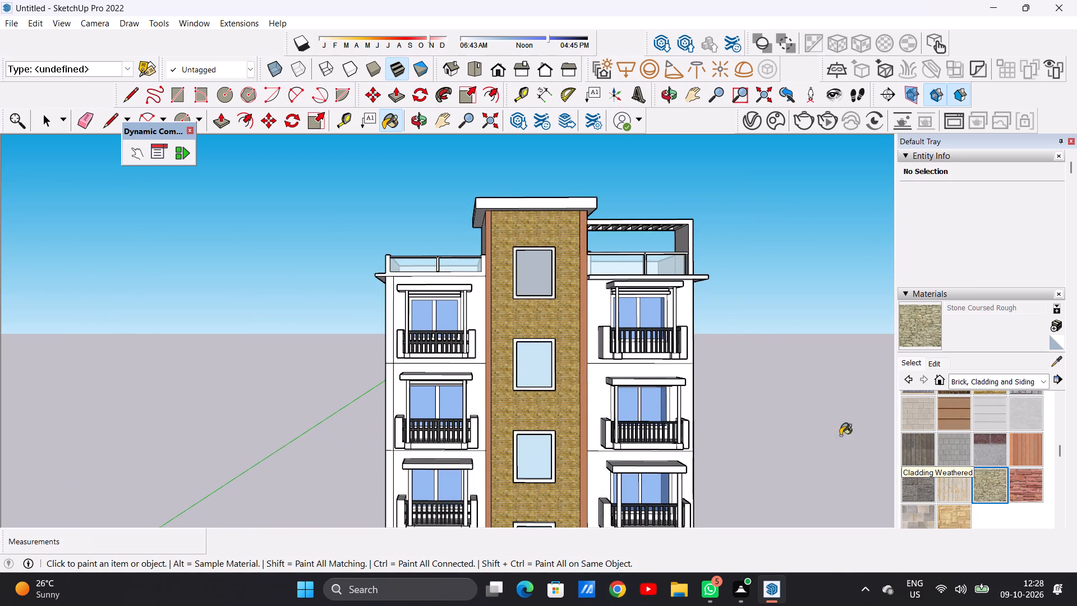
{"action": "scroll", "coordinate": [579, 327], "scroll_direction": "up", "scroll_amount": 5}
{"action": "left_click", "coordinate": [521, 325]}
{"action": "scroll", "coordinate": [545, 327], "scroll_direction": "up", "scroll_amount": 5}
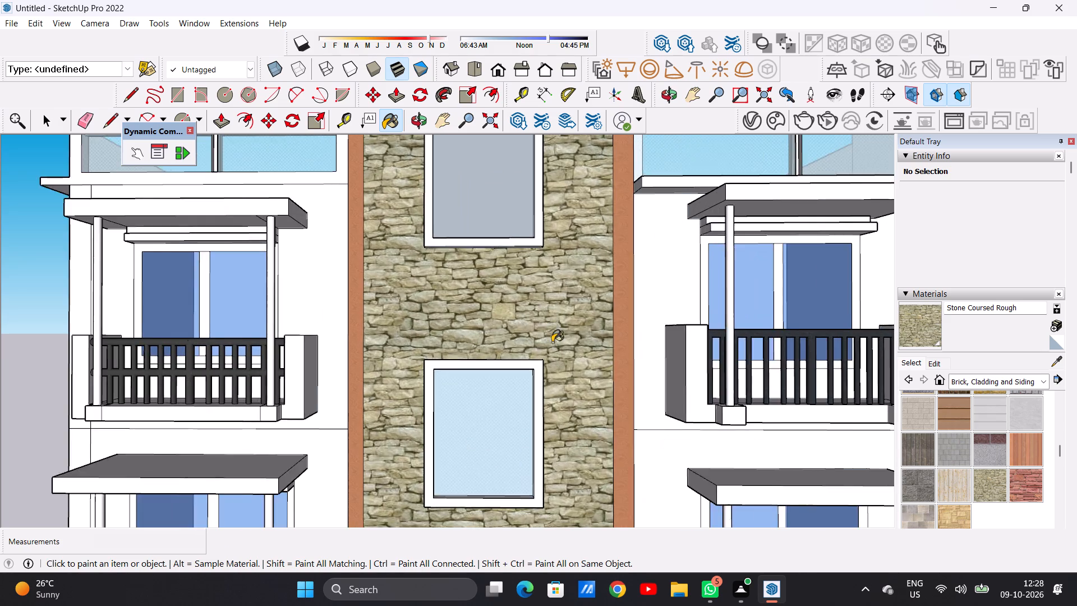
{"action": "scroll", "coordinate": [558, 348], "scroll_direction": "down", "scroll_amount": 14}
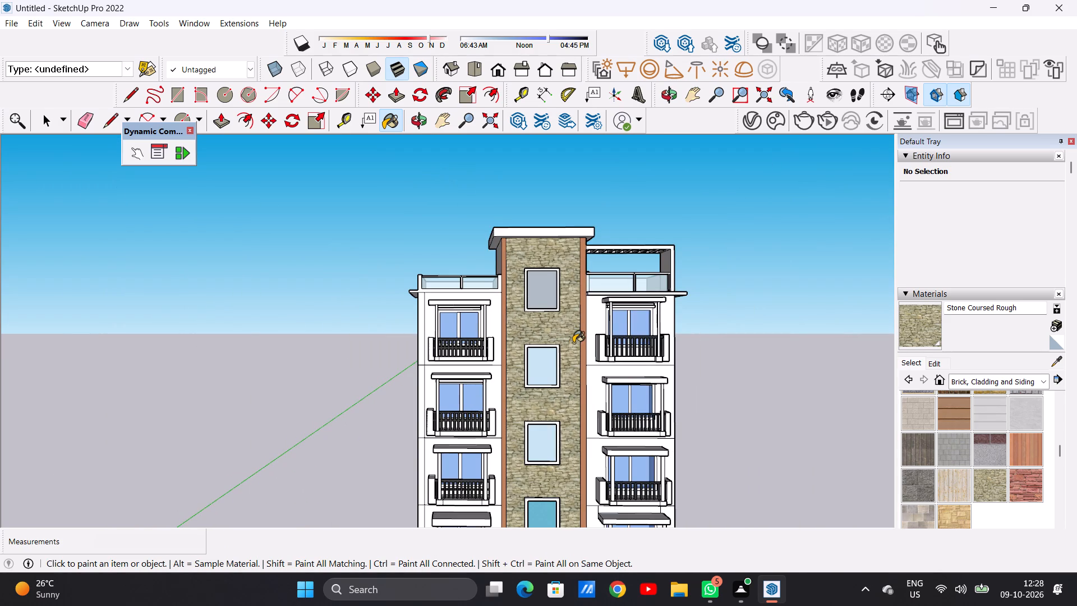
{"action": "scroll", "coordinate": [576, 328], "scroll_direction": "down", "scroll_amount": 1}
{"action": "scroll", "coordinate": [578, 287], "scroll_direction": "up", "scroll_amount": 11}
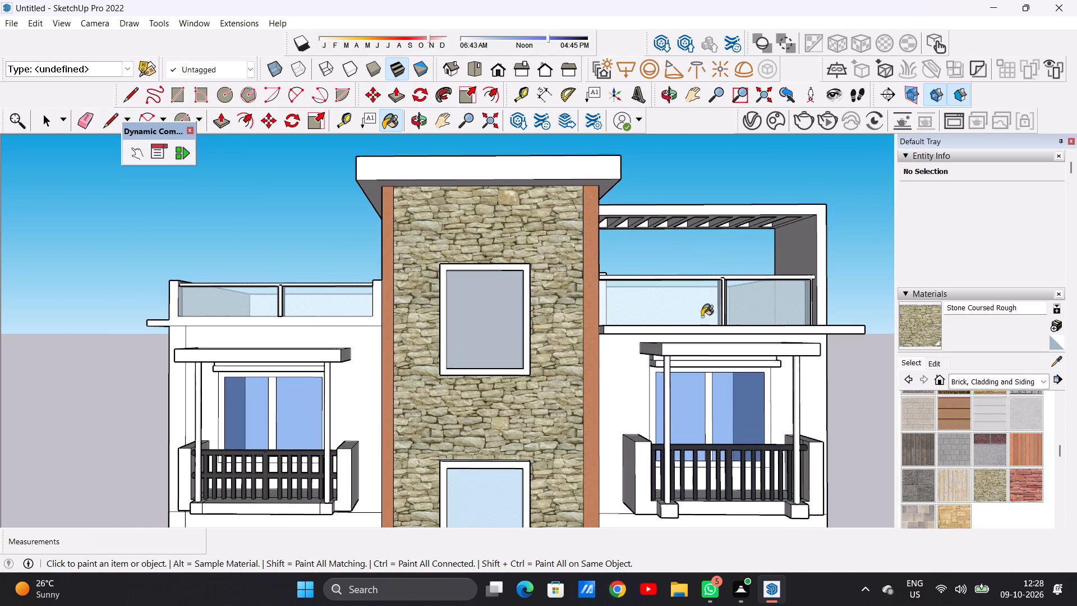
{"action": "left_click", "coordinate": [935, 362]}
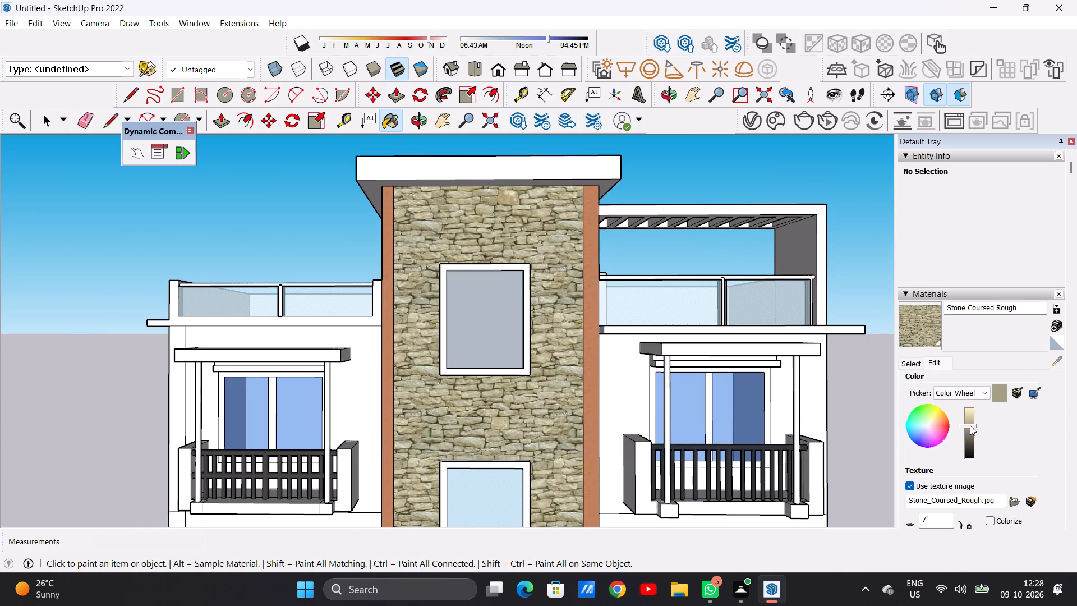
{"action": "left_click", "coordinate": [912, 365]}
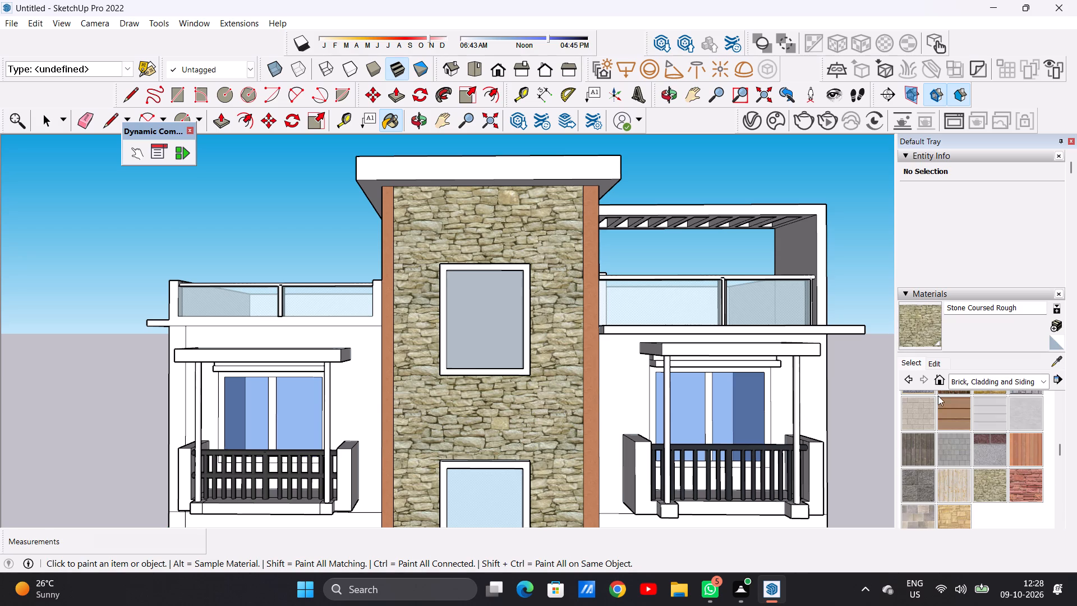
Paint the central tower's front face with Stone Sandstone Ashlar Light.
{"action": "left_click", "coordinate": [954, 512]}
{"action": "scroll", "coordinate": [516, 243], "scroll_direction": "up", "scroll_amount": 3}
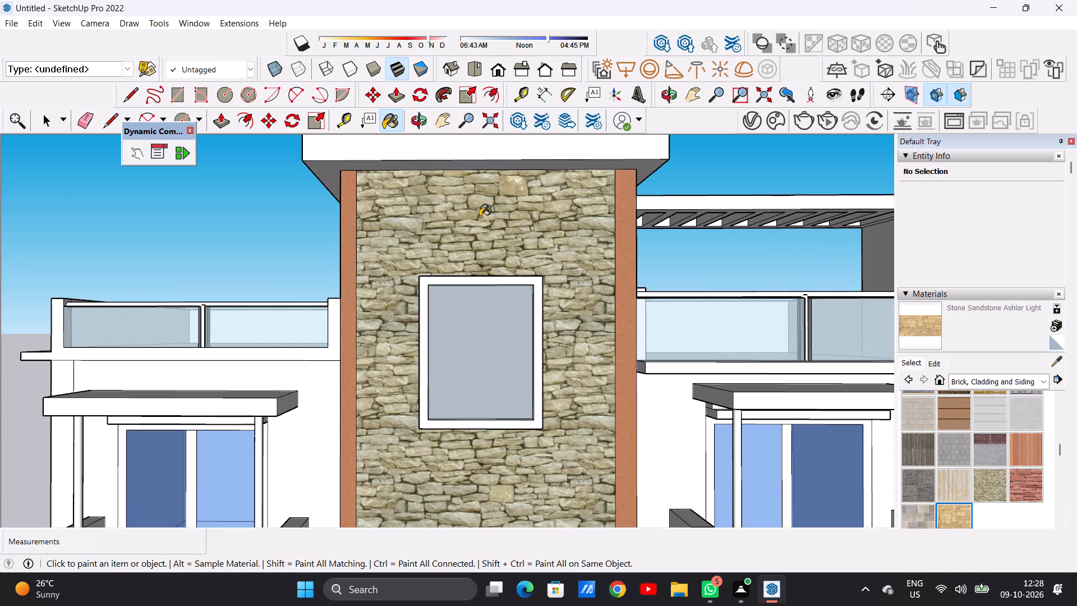
{"action": "left_click", "coordinate": [480, 217]}
{"action": "scroll", "coordinate": [557, 253], "scroll_direction": "down", "scroll_amount": 8}
{"action": "scroll", "coordinate": [554, 258], "scroll_direction": "up", "scroll_amount": 1}
{"action": "scroll", "coordinate": [554, 258], "scroll_direction": "down", "scroll_amount": 3}
{"action": "scroll", "coordinate": [565, 265], "scroll_direction": "up", "scroll_amount": 5}
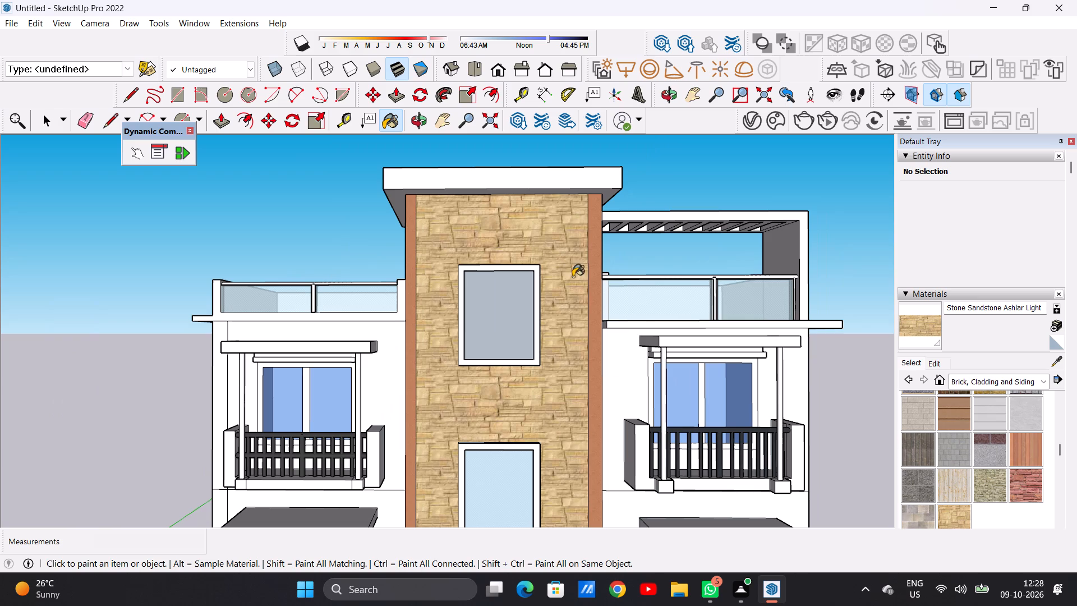
Lighten the colour of the Stone Sandstone Ashlar Light material to nearly full brightness.
{"action": "left_click", "coordinate": [936, 362]}
{"action": "left_click", "coordinate": [970, 416]}
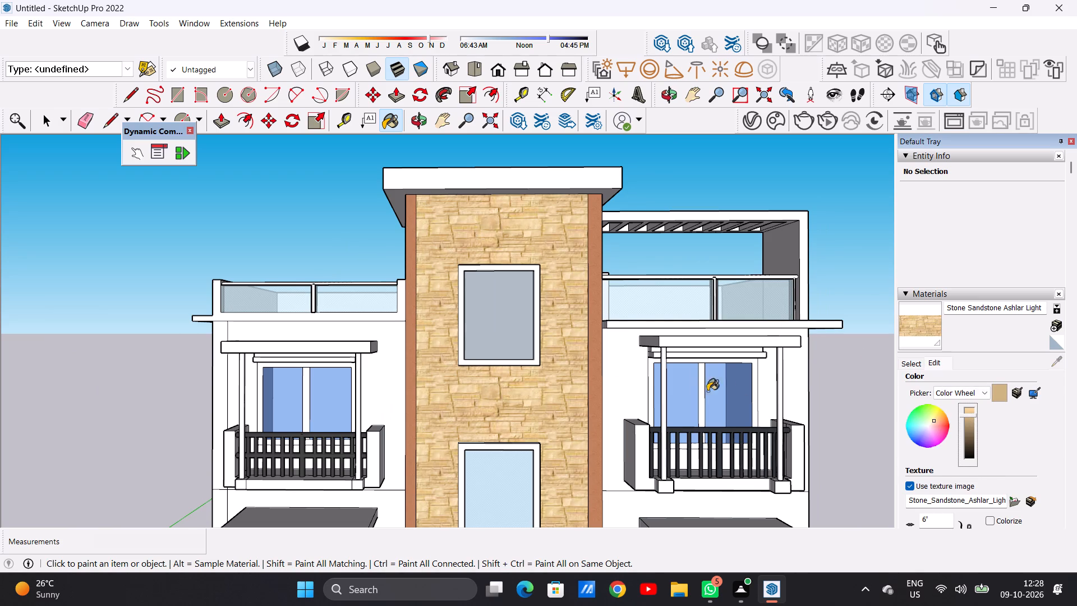
Examine the sandstone cladding on the central tower from a distance and up close at its top and base.
{"action": "scroll", "coordinate": [548, 317], "scroll_direction": "down", "scroll_amount": 16}
{"action": "scroll", "coordinate": [534, 392], "scroll_direction": "down", "scroll_amount": 4}
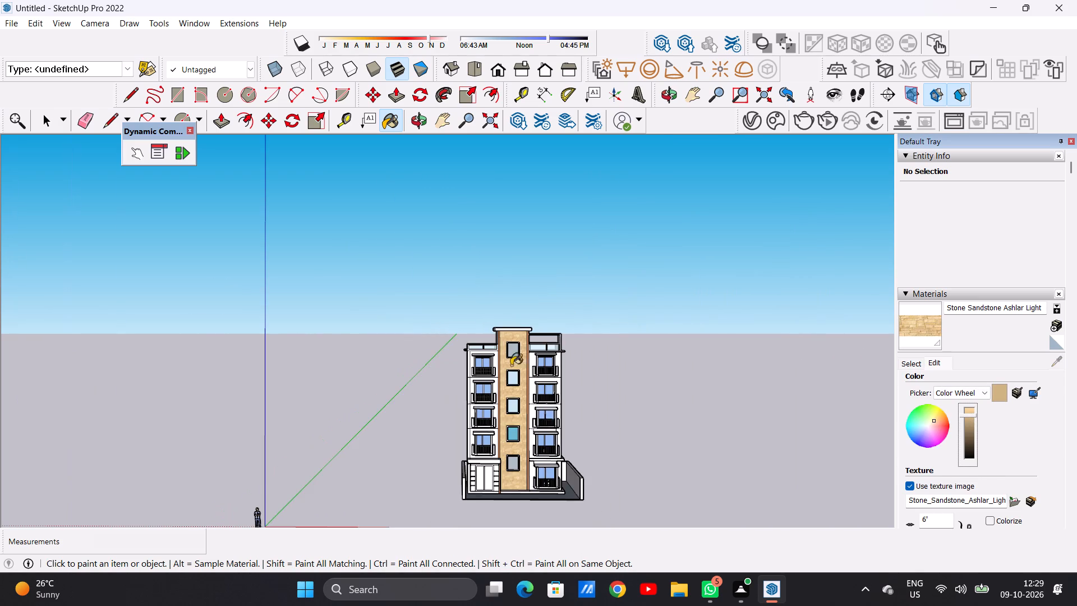
{"action": "middle_click_drag", "start_coordinate": [542, 426], "coordinate": [520, 425]}
{"action": "scroll", "coordinate": [519, 335], "scroll_direction": "up", "scroll_amount": 9}
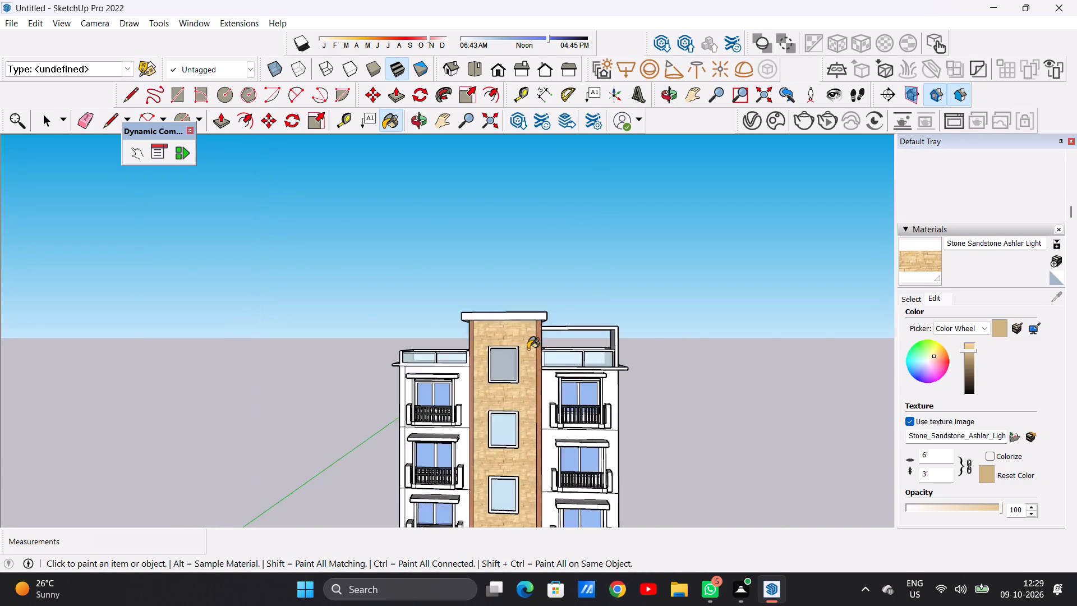
{"action": "scroll", "coordinate": [528, 349], "scroll_direction": "up", "scroll_amount": 16}
{"action": "key", "text": "space"}
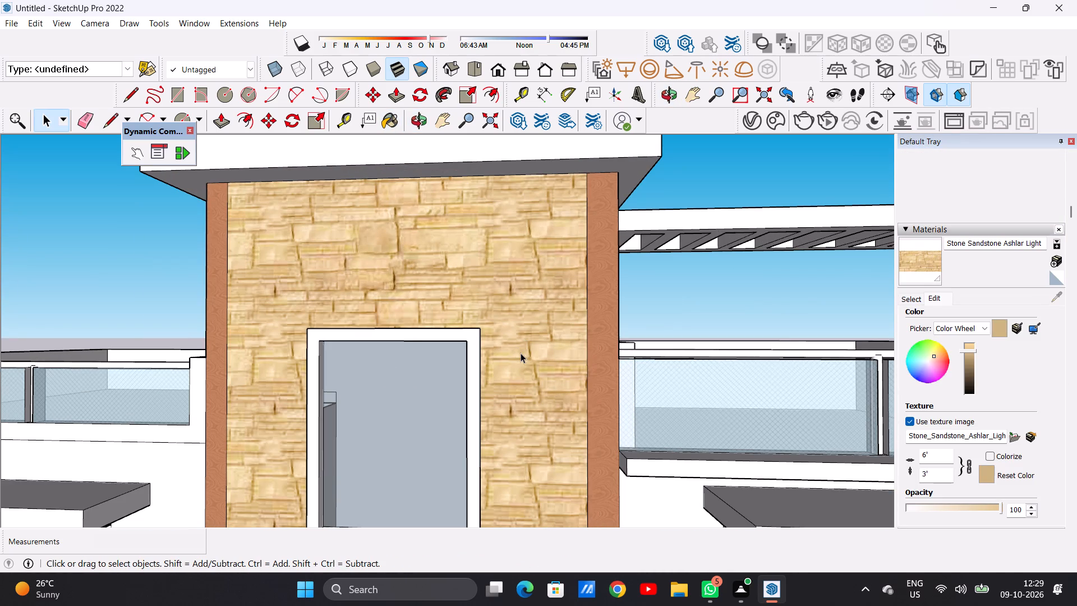
{"action": "scroll", "coordinate": [495, 373], "scroll_direction": "down", "scroll_amount": 13}
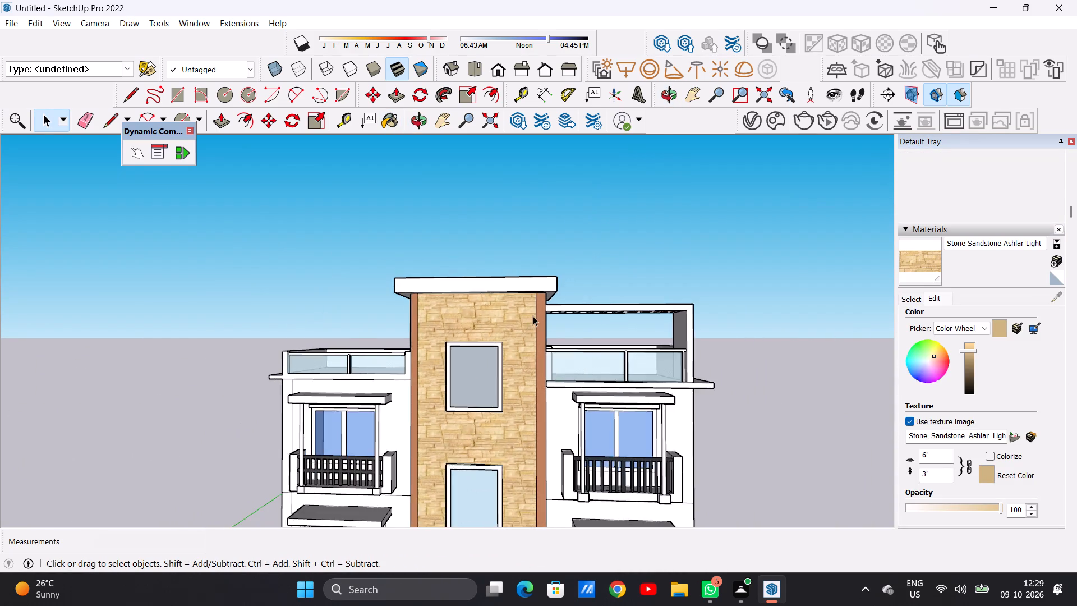
{"action": "scroll", "coordinate": [533, 316], "scroll_direction": "down", "scroll_amount": 14}
{"action": "scroll", "coordinate": [515, 508], "scroll_direction": "up", "scroll_amount": 6}
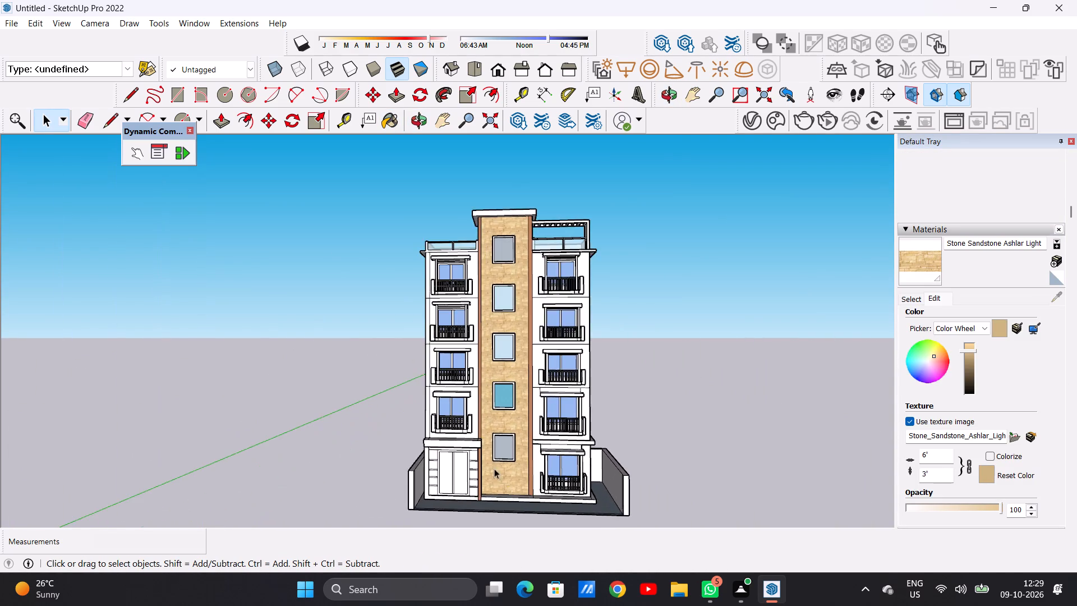
{"action": "scroll", "coordinate": [508, 462], "scroll_direction": "up", "scroll_amount": 20}
{"action": "scroll", "coordinate": [508, 462], "scroll_direction": "up", "scroll_amount": 1}
{"action": "scroll", "coordinate": [510, 479], "scroll_direction": "down", "scroll_amount": 6}
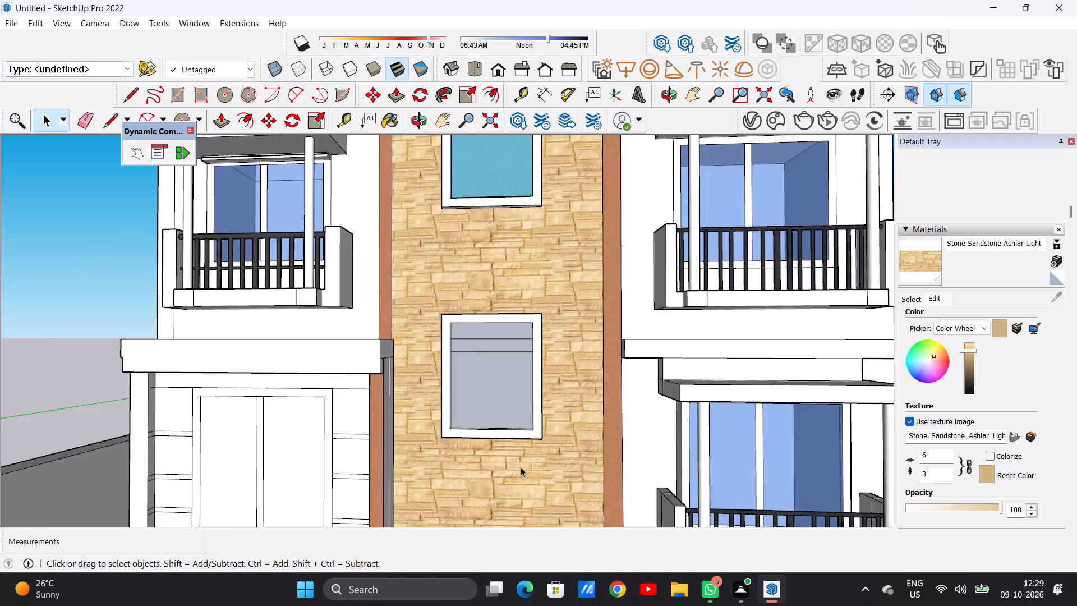
{"action": "scroll", "coordinate": [521, 467], "scroll_direction": "down", "scroll_amount": 20}
{"action": "scroll", "coordinate": [521, 467], "scroll_direction": "down", "scroll_amount": 4}
{"action": "scroll", "coordinate": [516, 351], "scroll_direction": "up", "scroll_amount": 2}
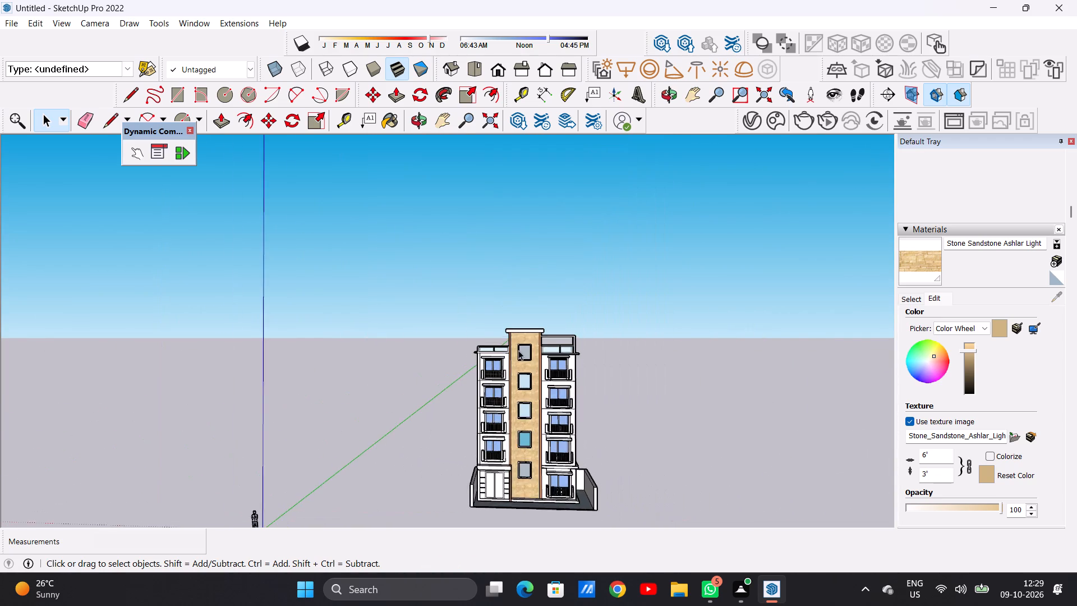
{"action": "scroll", "coordinate": [518, 350], "scroll_direction": "up", "scroll_amount": 4}
{"action": "scroll", "coordinate": [543, 392], "scroll_direction": "up", "scroll_amount": 5}
{"action": "scroll", "coordinate": [534, 392], "scroll_direction": "down", "scroll_amount": 5}
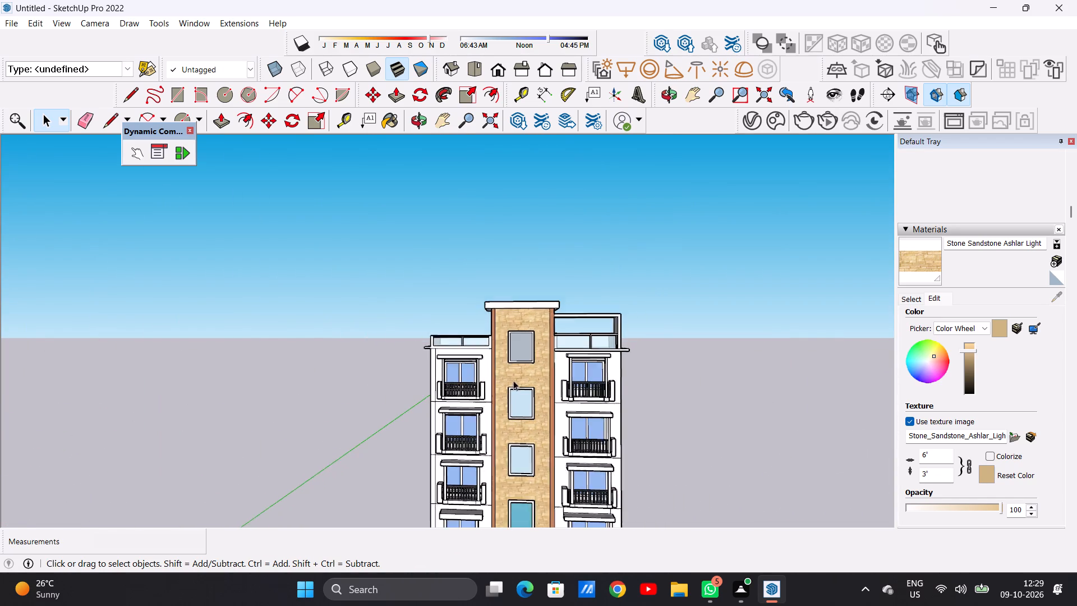
{"action": "scroll", "coordinate": [513, 380], "scroll_direction": "down", "scroll_amount": 1}
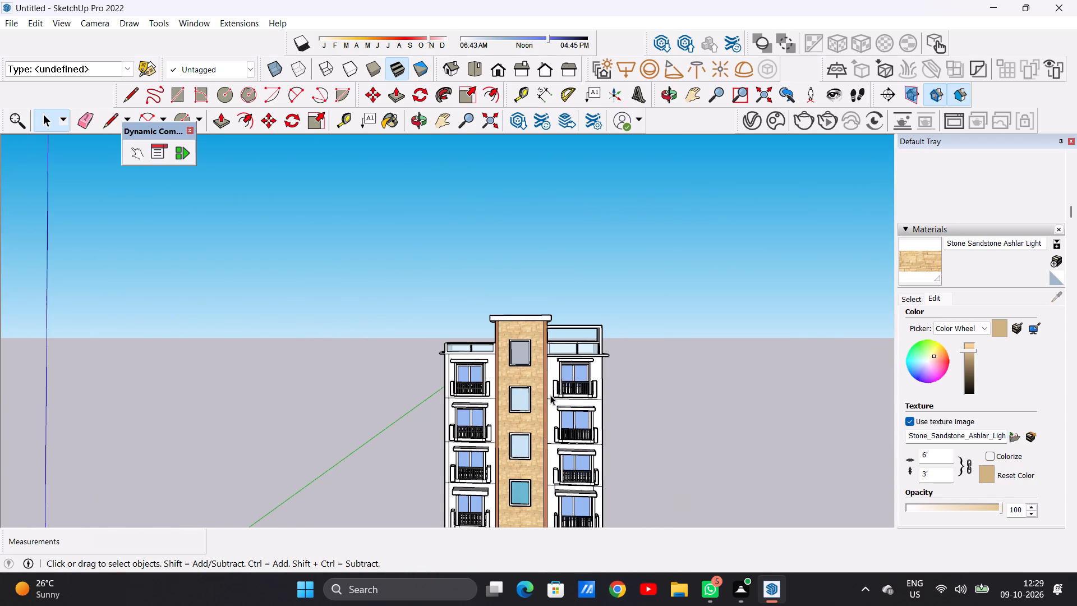
Examine the sandstone-clad central tower up close, from both sides and against the full front facade.
{"action": "middle_click_drag", "start_coordinate": [658, 389], "coordinate": [398, 402]}
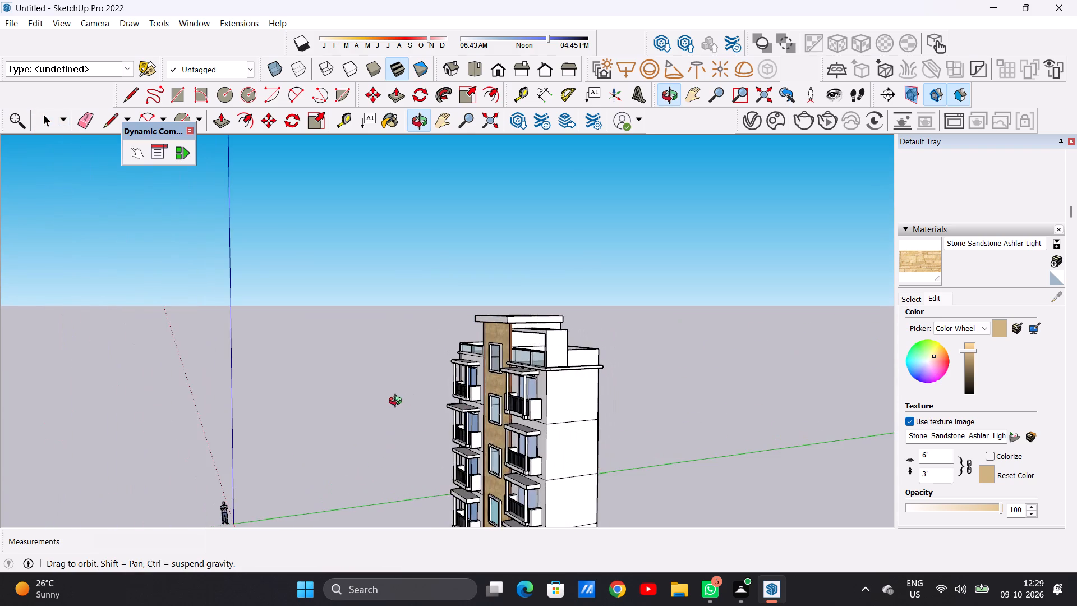
{"action": "middle_click_drag", "start_coordinate": [398, 402], "coordinate": [648, 403]}
{"action": "scroll", "coordinate": [532, 401], "scroll_direction": "up", "scroll_amount": 15}
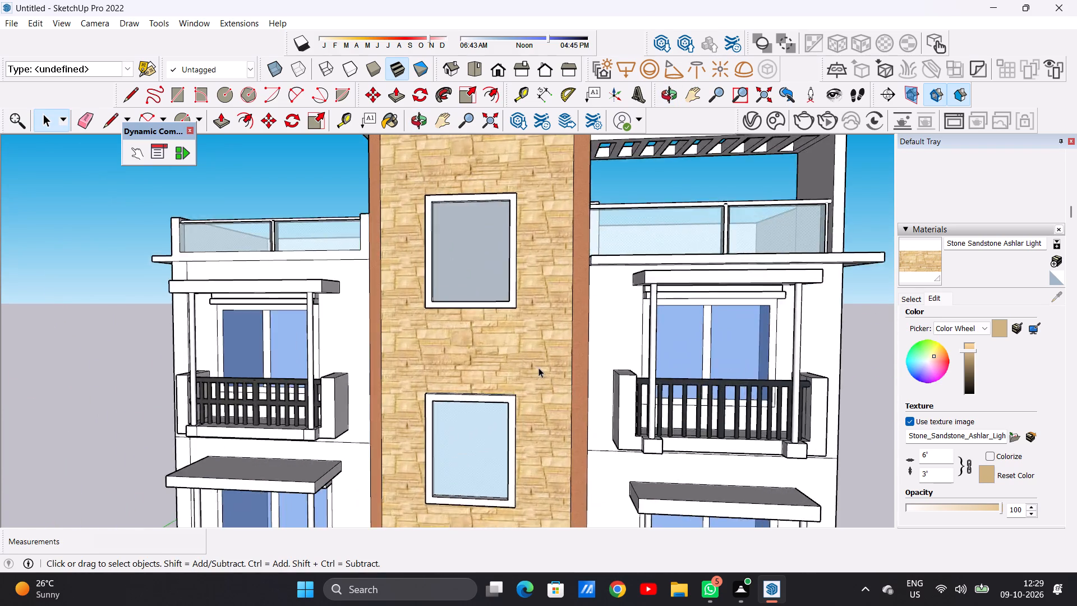
{"action": "scroll", "coordinate": [538, 368], "scroll_direction": "up", "scroll_amount": 5}
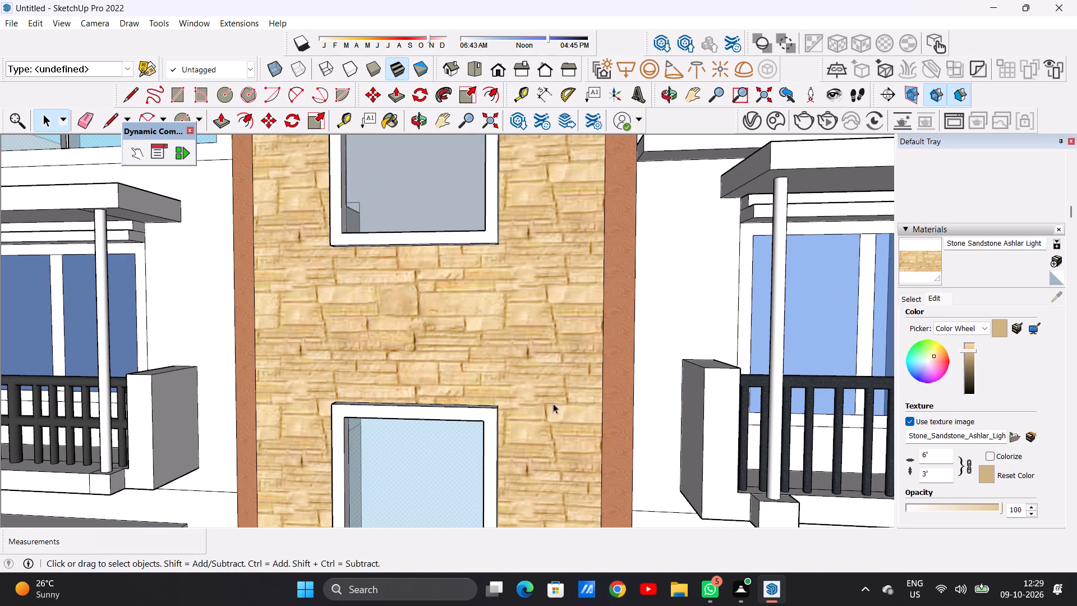
{"action": "scroll", "coordinate": [528, 359], "scroll_direction": "down", "scroll_amount": 7}
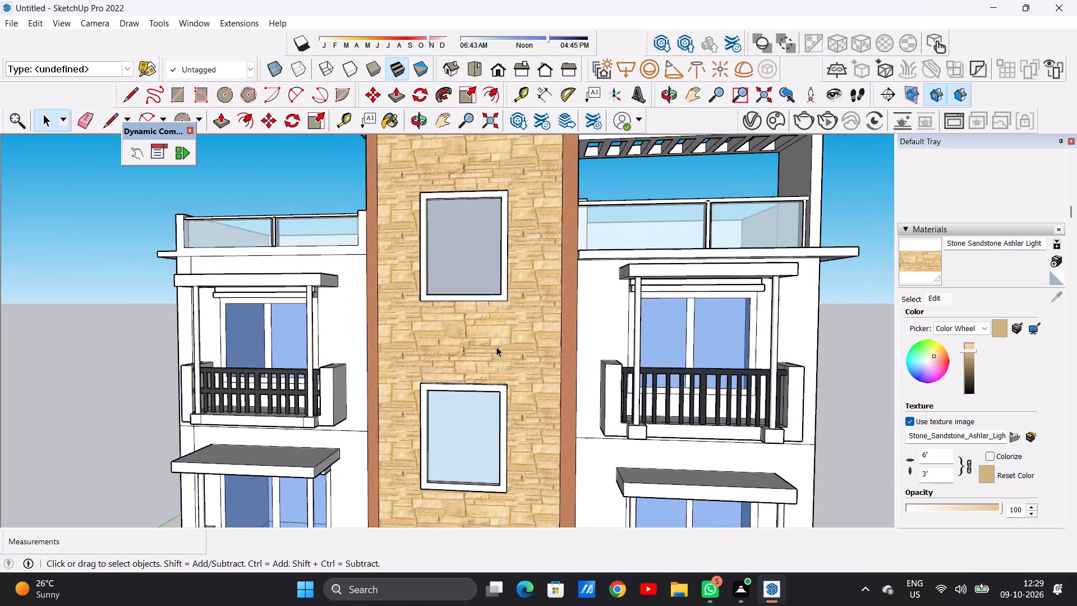
{"action": "scroll", "coordinate": [496, 347], "scroll_direction": "down", "scroll_amount": 10}
{"action": "scroll", "coordinate": [551, 311], "scroll_direction": "up", "scroll_amount": 9}
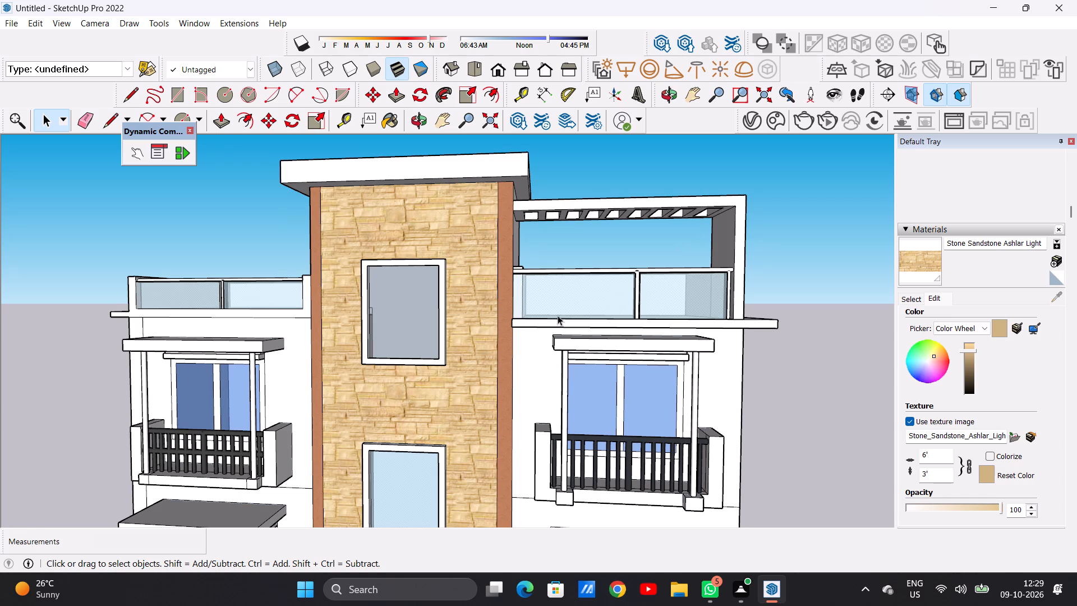
{"action": "scroll", "coordinate": [462, 338], "scroll_direction": "down", "scroll_amount": 12}
{"action": "middle_click_drag", "start_coordinate": [421, 332], "coordinate": [629, 337]}
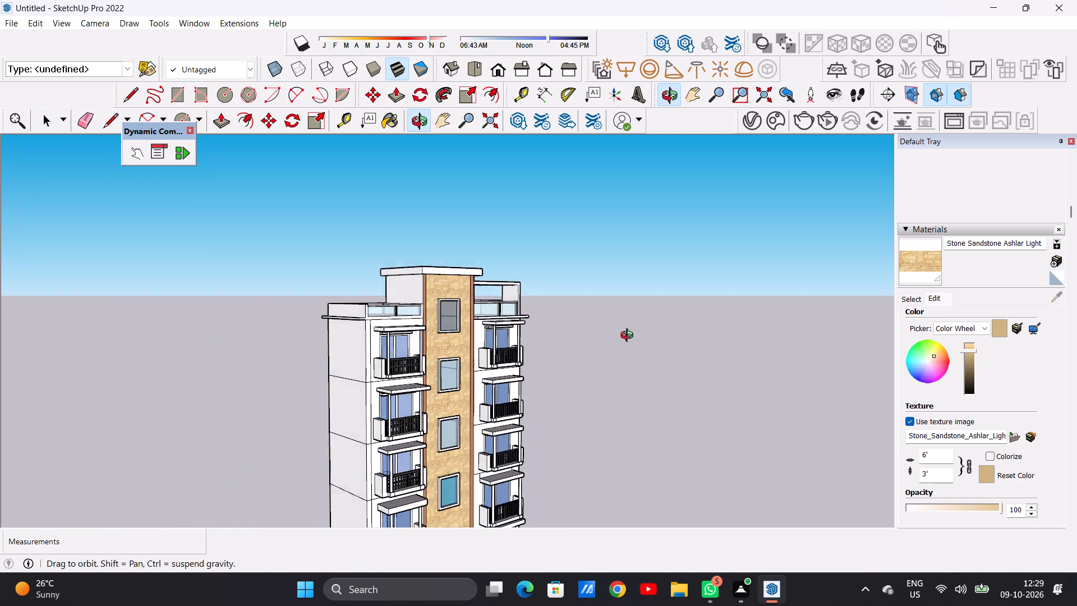
{"action": "middle_click_drag", "start_coordinate": [629, 337], "coordinate": [451, 309]}
{"action": "scroll", "coordinate": [450, 310], "scroll_direction": "up", "scroll_amount": 14}
{"action": "scroll", "coordinate": [427, 357], "scroll_direction": "down", "scroll_amount": 2}
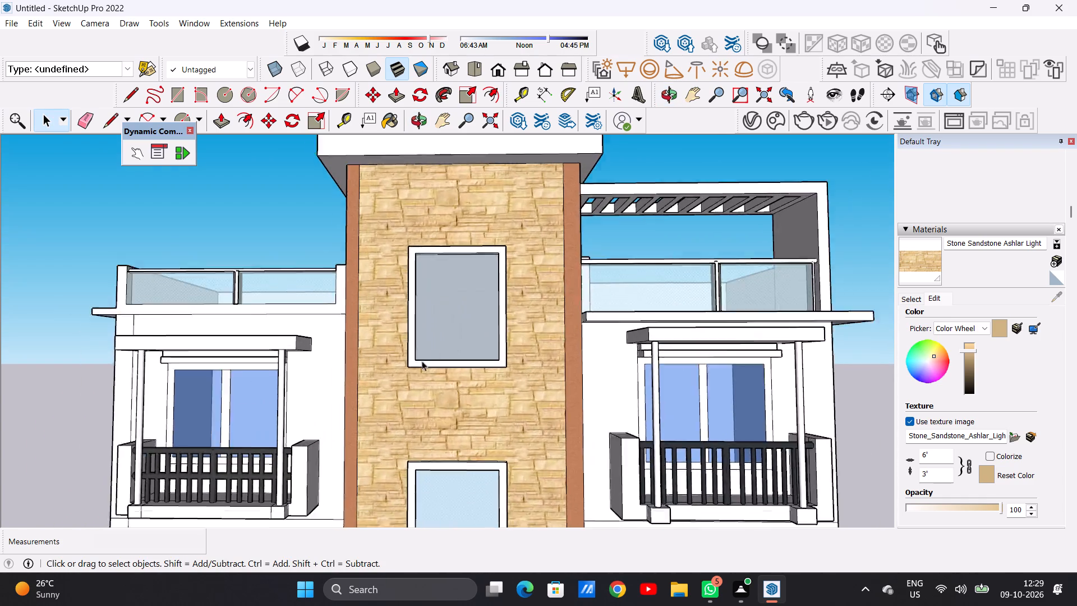
{"action": "scroll", "coordinate": [422, 361], "scroll_direction": "down", "scroll_amount": 11}
{"action": "scroll", "coordinate": [484, 361], "scroll_direction": "down", "scroll_amount": 7}
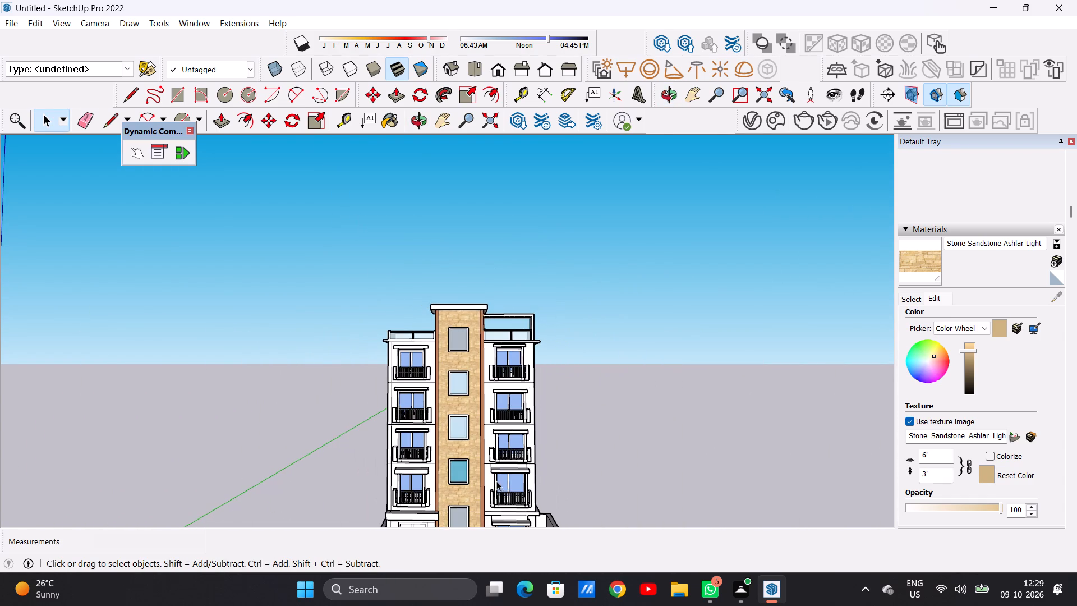
{"action": "scroll", "coordinate": [498, 429], "scroll_direction": "down", "scroll_amount": 5}
{"action": "scroll", "coordinate": [497, 490], "scroll_direction": "up", "scroll_amount": 8}
{"action": "scroll", "coordinate": [477, 475], "scroll_direction": "down", "scroll_amount": 1}
{"action": "scroll", "coordinate": [477, 475], "scroll_direction": "up", "scroll_amount": 1}
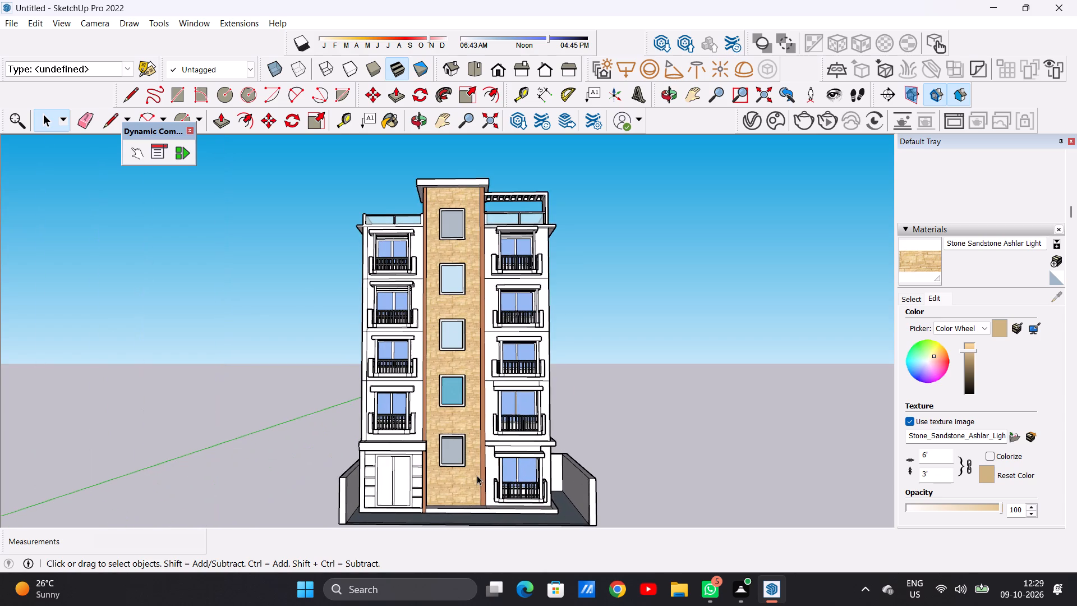
{"action": "scroll", "coordinate": [453, 488], "scroll_direction": "down", "scroll_amount": 1}
{"action": "scroll", "coordinate": [453, 488], "scroll_direction": "up", "scroll_amount": 1}
{"action": "scroll", "coordinate": [471, 485], "scroll_direction": "down", "scroll_amount": 3}
{"action": "scroll", "coordinate": [517, 389], "scroll_direction": "up", "scroll_amount": 5}
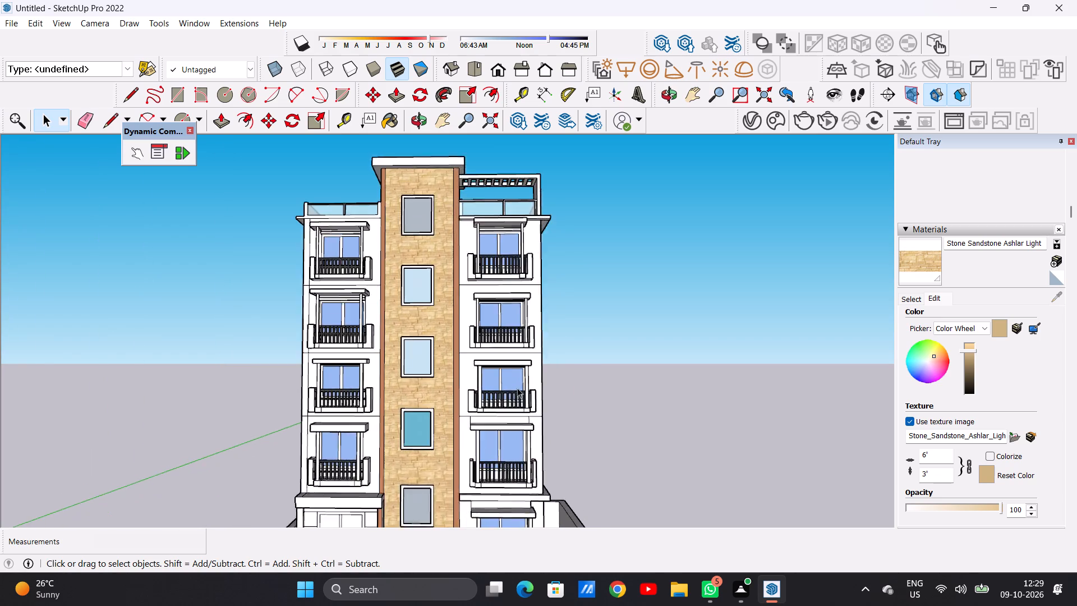
{"action": "scroll", "coordinate": [517, 388], "scroll_direction": "up", "scroll_amount": 1}
{"action": "scroll", "coordinate": [490, 275], "scroll_direction": "up", "scroll_amount": 4}
{"action": "middle_click_drag", "start_coordinate": [482, 327], "coordinate": [475, 369]}
{"action": "scroll", "coordinate": [475, 370], "scroll_direction": "up", "scroll_amount": 1}
{"action": "scroll", "coordinate": [475, 371], "scroll_direction": "down", "scroll_amount": 4}
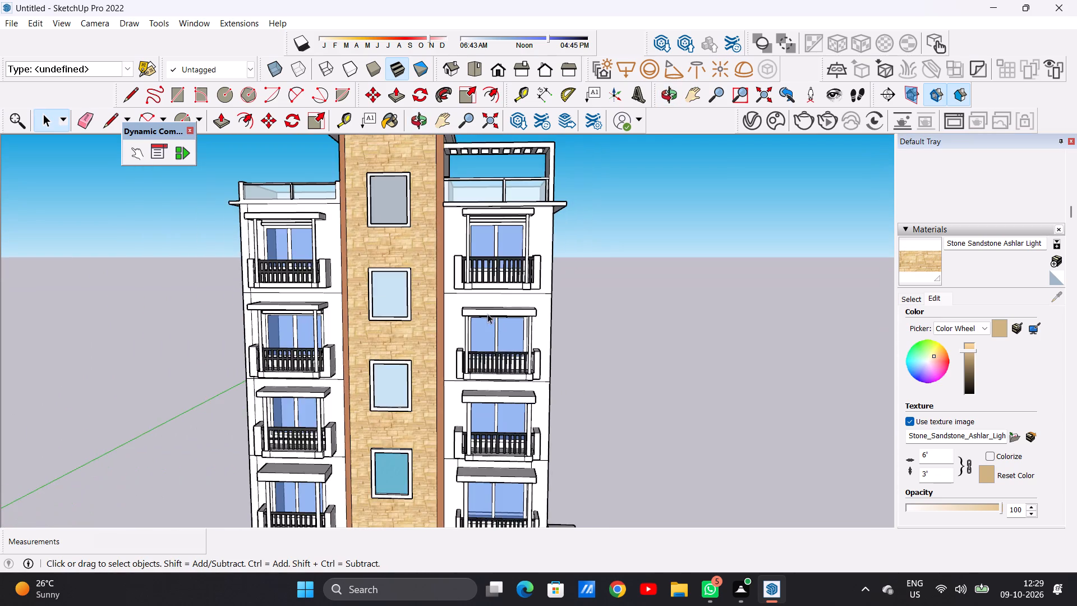
Paint the top-floor front wall of the wing to the right of the tower with Formica Graystone from Synthetic Surfaces.
{"action": "scroll", "coordinate": [512, 226], "scroll_direction": "up", "scroll_amount": 8}
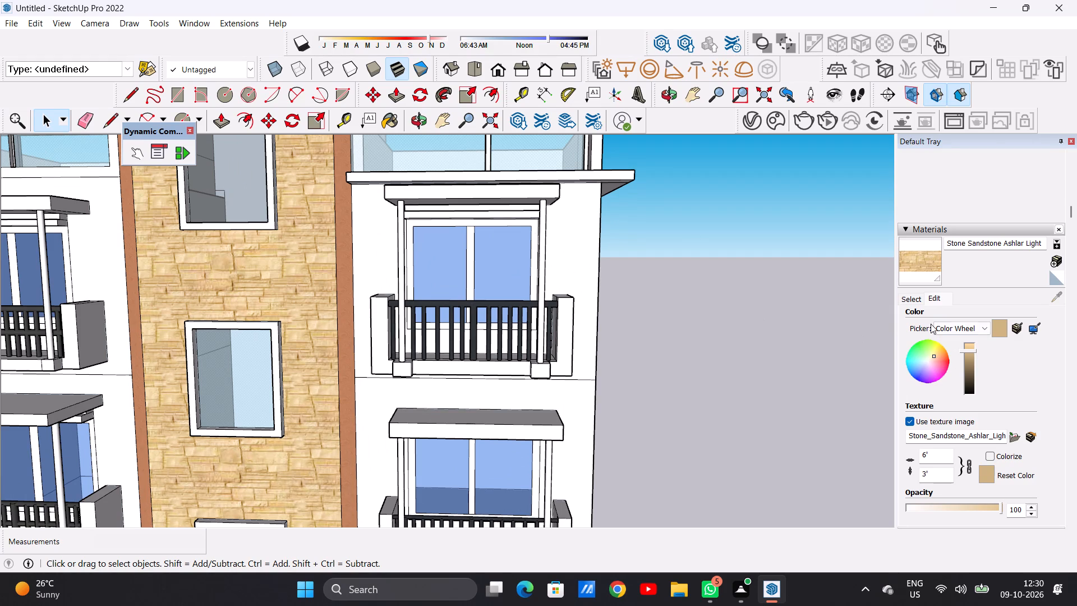
{"action": "left_click", "coordinate": [912, 299]}
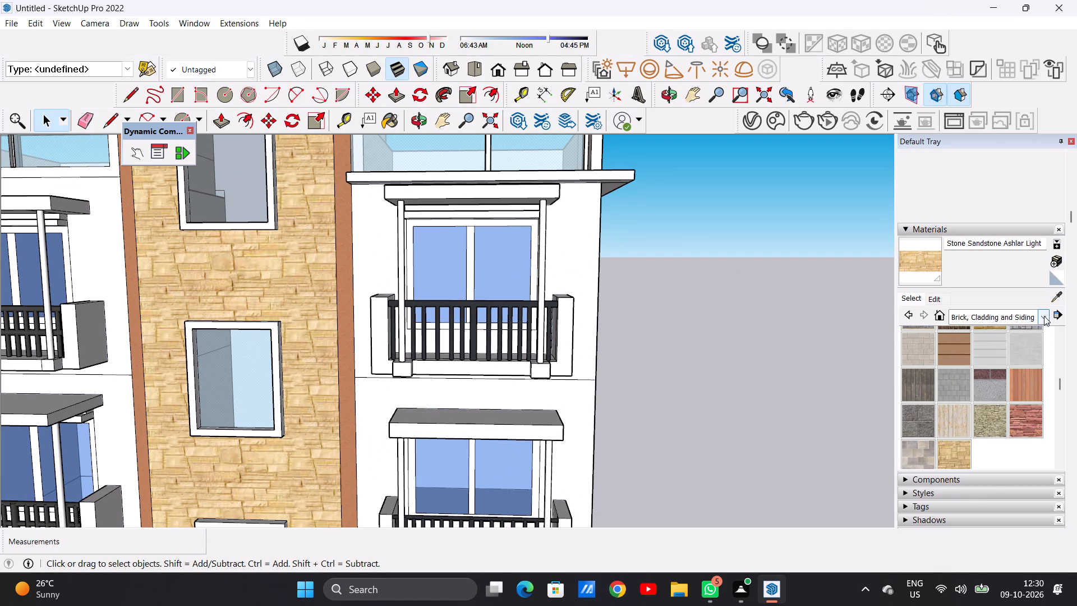
{"action": "left_click", "coordinate": [1044, 316]}
{"action": "left_click", "coordinate": [990, 456]}
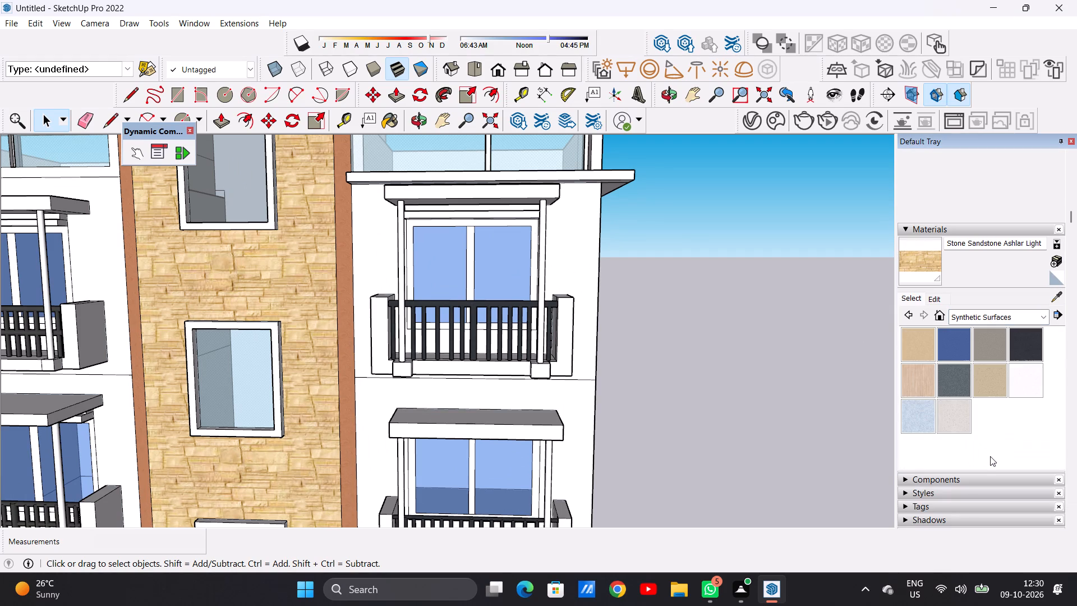
{"action": "left_click", "coordinate": [989, 349]}
{"action": "scroll", "coordinate": [419, 342], "scroll_direction": "down", "scroll_amount": 5}
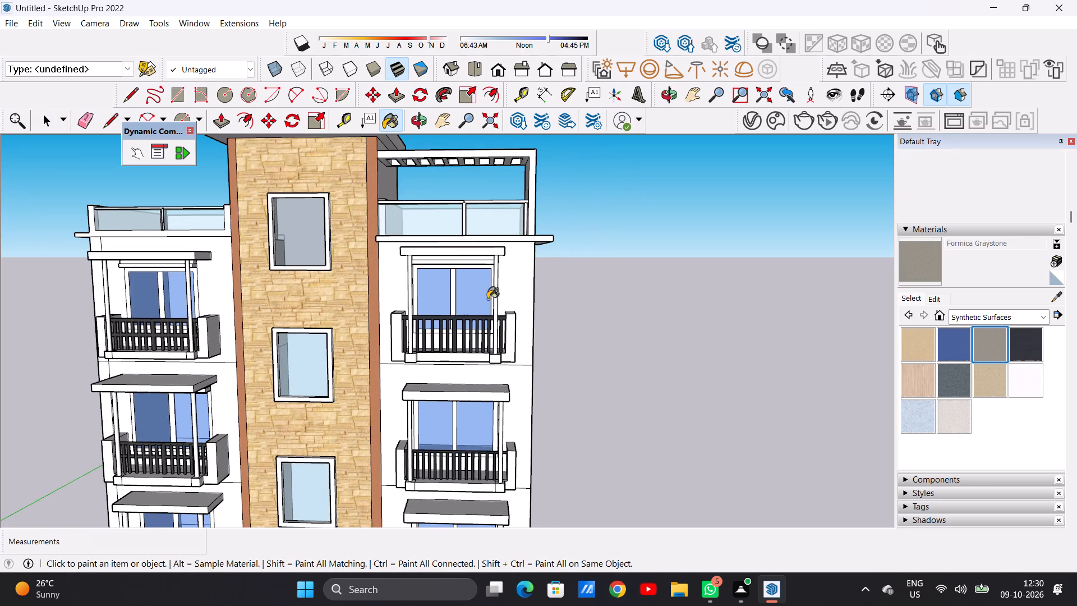
{"action": "scroll", "coordinate": [519, 287], "scroll_direction": "up", "scroll_amount": 6}
{"action": "left_click", "coordinate": [511, 287]}
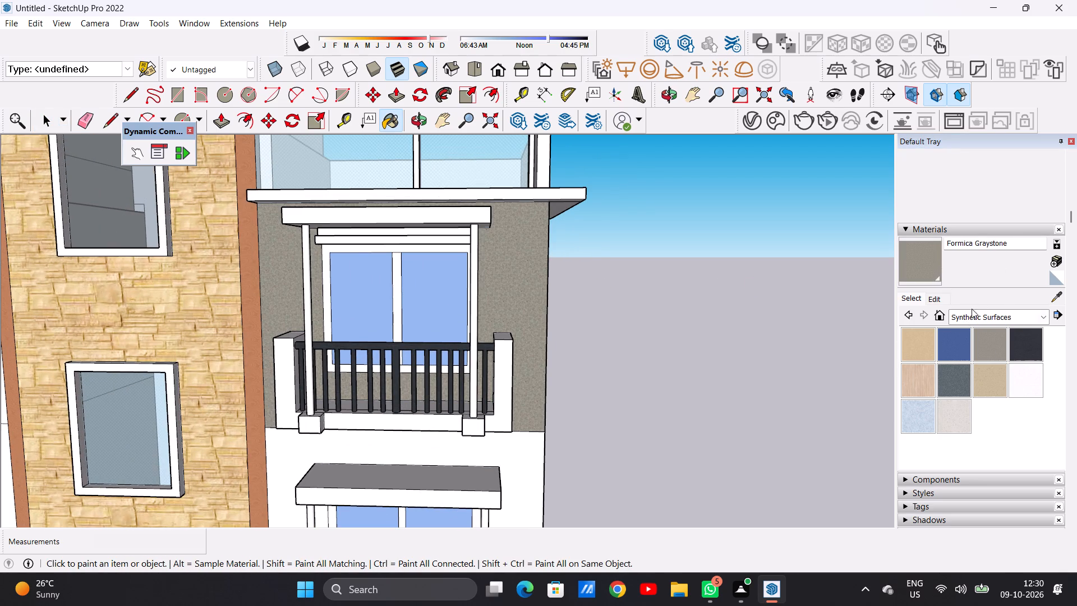
Lighten the Formica Graystone material to a pale beige-grey and check it against the facade from a distance.
{"action": "left_click", "coordinate": [931, 300]}
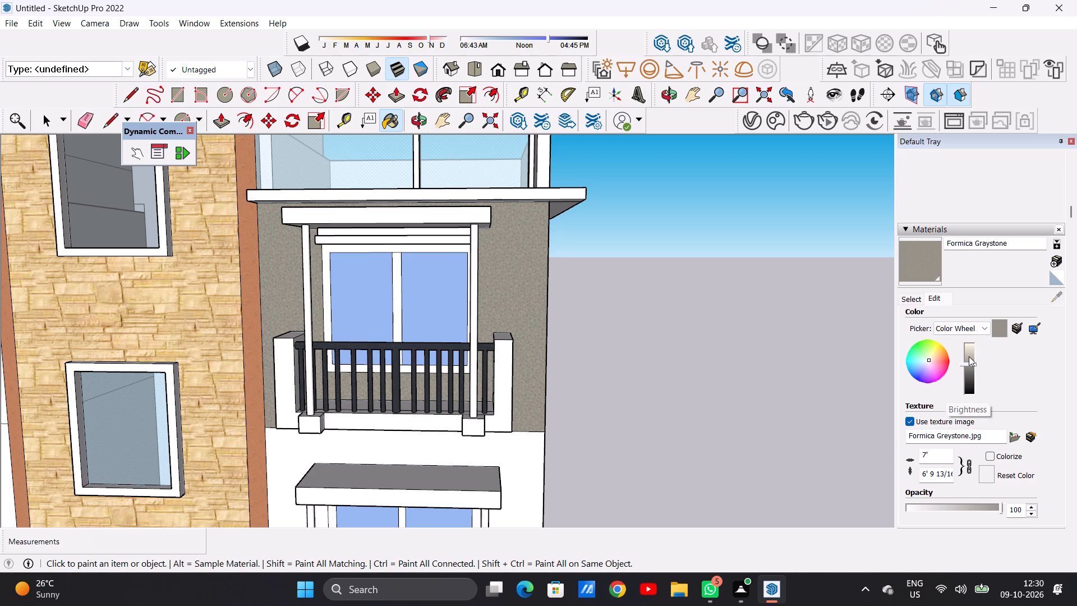
{"action": "left_click", "coordinate": [969, 356]}
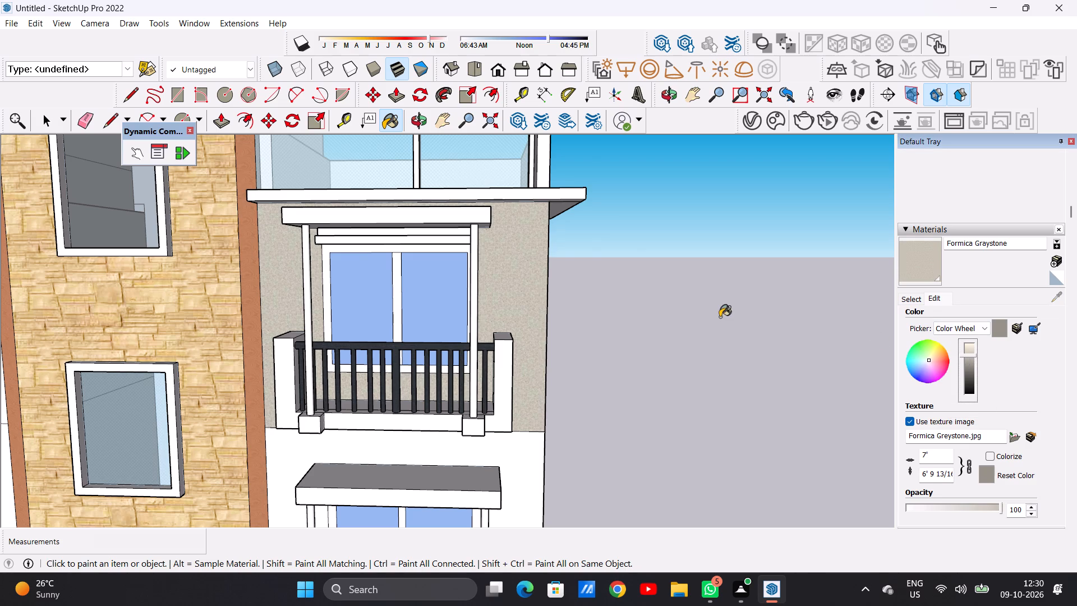
{"action": "scroll", "coordinate": [720, 316], "scroll_direction": "down", "scroll_amount": 15}
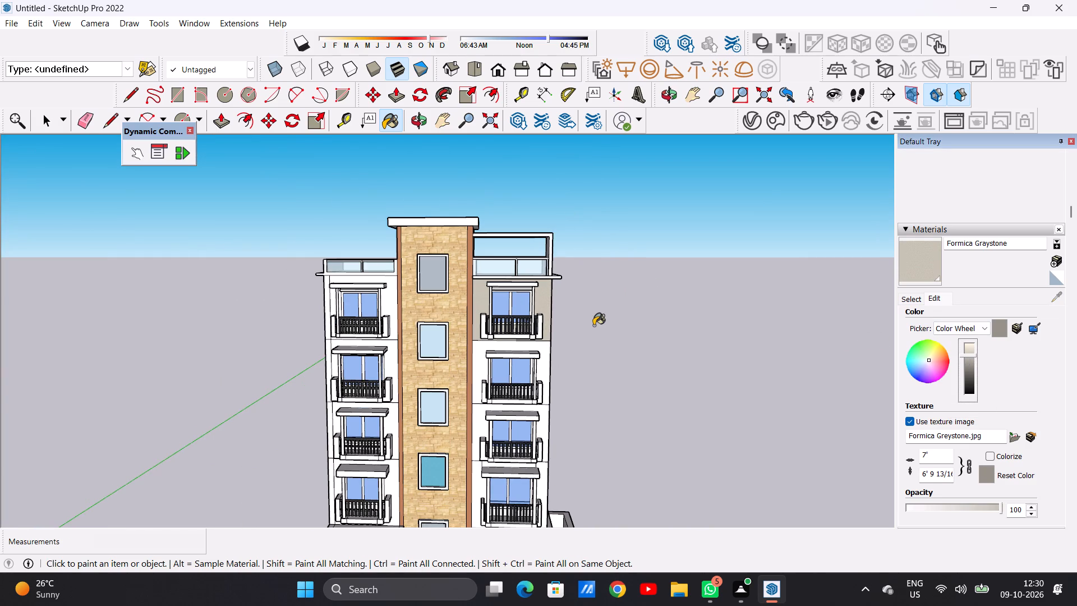
{"action": "scroll", "coordinate": [559, 391], "scroll_direction": "up", "scroll_amount": 4}
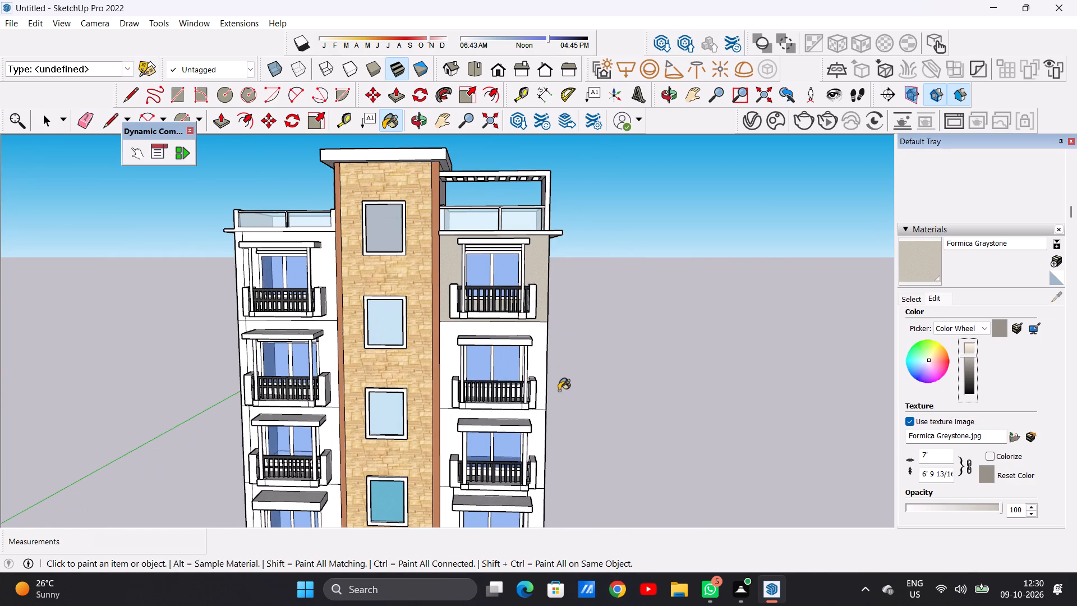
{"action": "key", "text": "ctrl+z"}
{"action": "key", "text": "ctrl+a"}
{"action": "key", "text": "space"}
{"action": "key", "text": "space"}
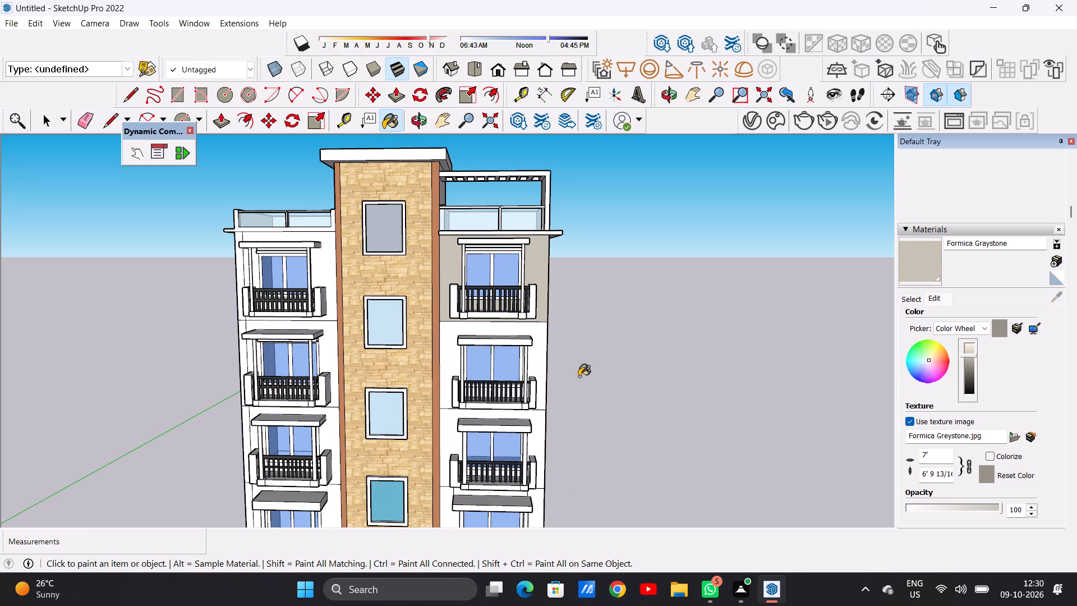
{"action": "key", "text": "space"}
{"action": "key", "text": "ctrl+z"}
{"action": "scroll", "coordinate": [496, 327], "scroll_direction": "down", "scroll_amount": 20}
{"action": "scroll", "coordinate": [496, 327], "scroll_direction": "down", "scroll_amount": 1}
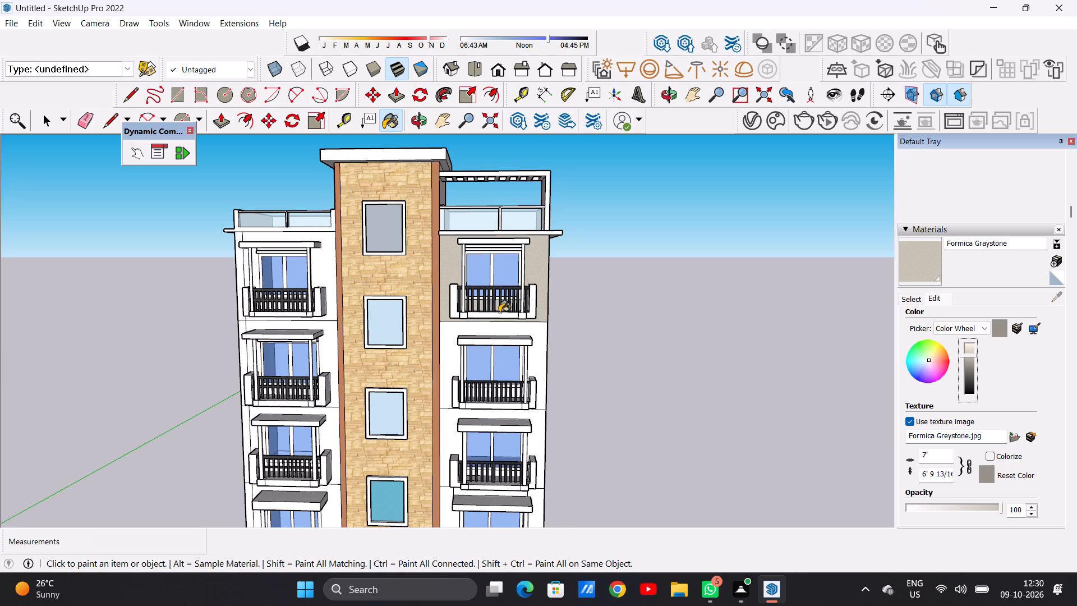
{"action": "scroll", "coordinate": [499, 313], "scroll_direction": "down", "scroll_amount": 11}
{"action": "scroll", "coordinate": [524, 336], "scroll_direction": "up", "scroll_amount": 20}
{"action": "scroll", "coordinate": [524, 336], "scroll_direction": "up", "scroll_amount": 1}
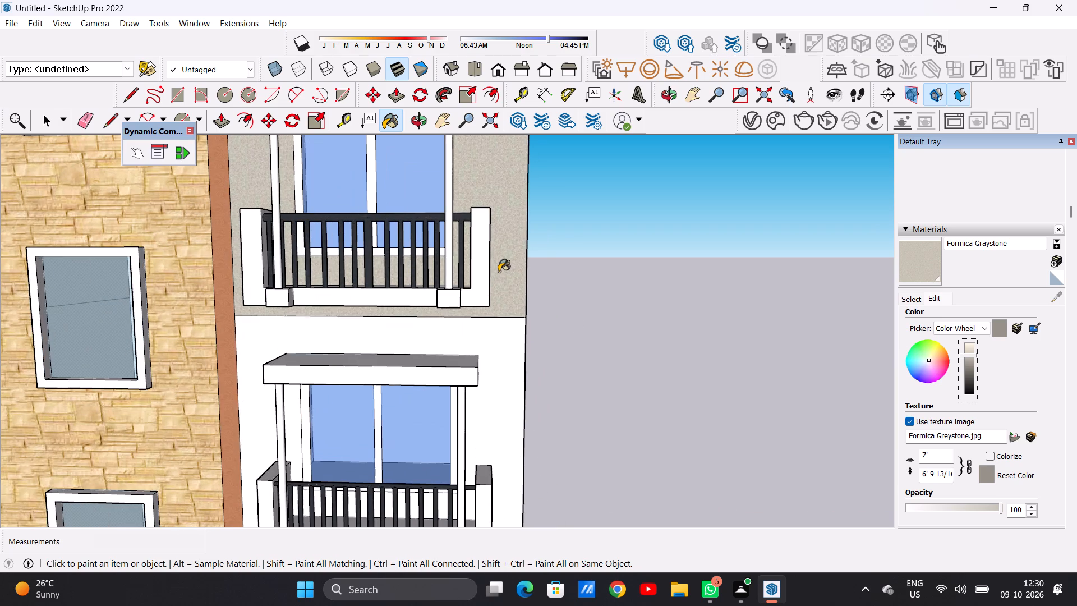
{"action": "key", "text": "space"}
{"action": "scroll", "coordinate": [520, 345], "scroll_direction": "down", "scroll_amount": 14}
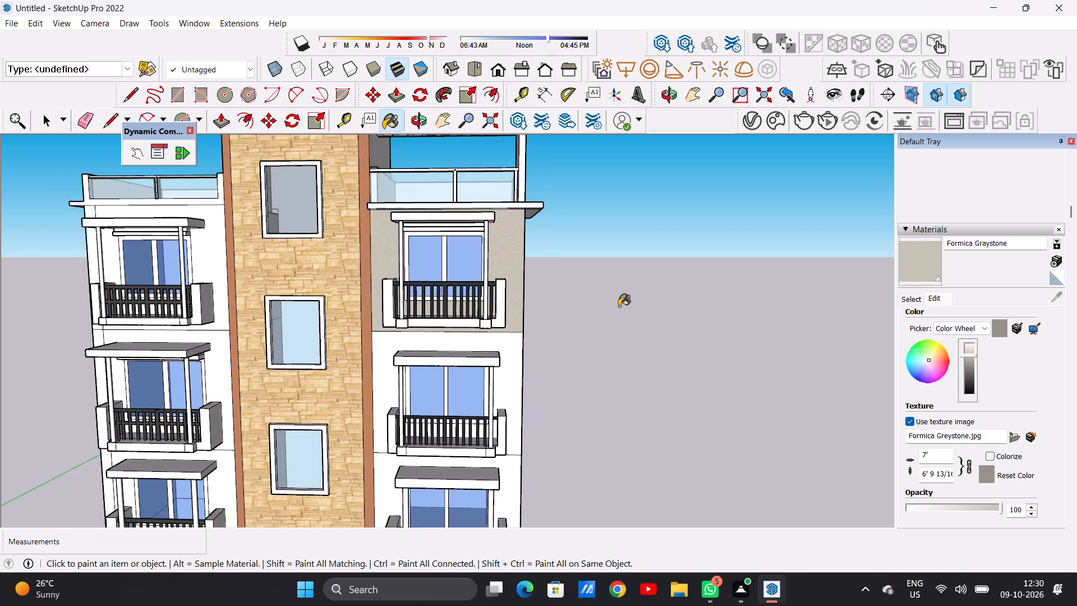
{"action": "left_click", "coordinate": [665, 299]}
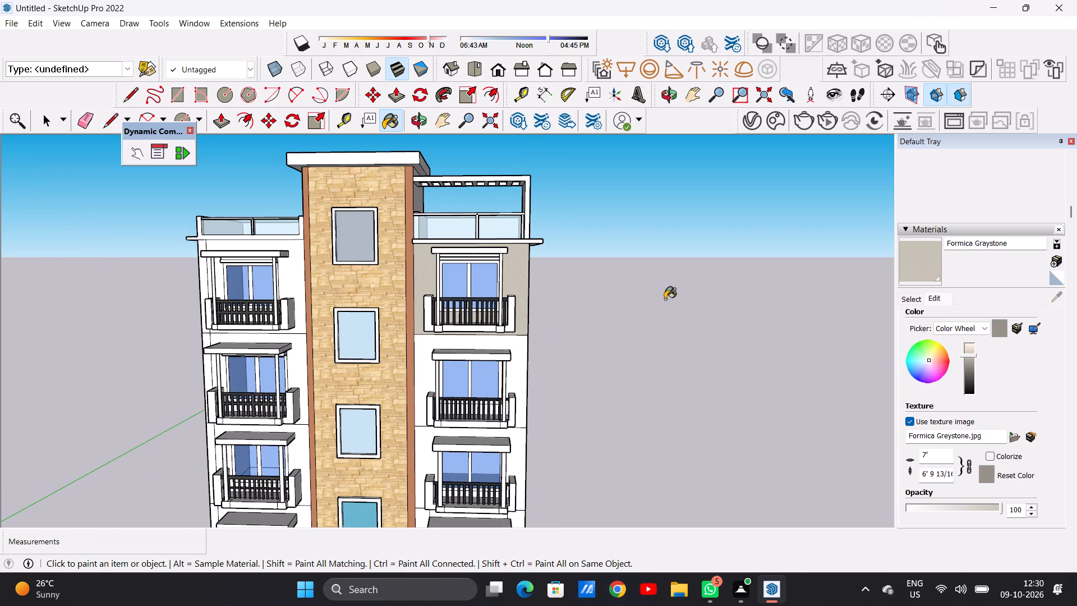
Paint the right wing's top-floor front wall again and its fourth- and third-floor front walls with the lightened Formica Graystone.
{"action": "scroll", "coordinate": [513, 250], "scroll_direction": "up", "scroll_amount": 16}
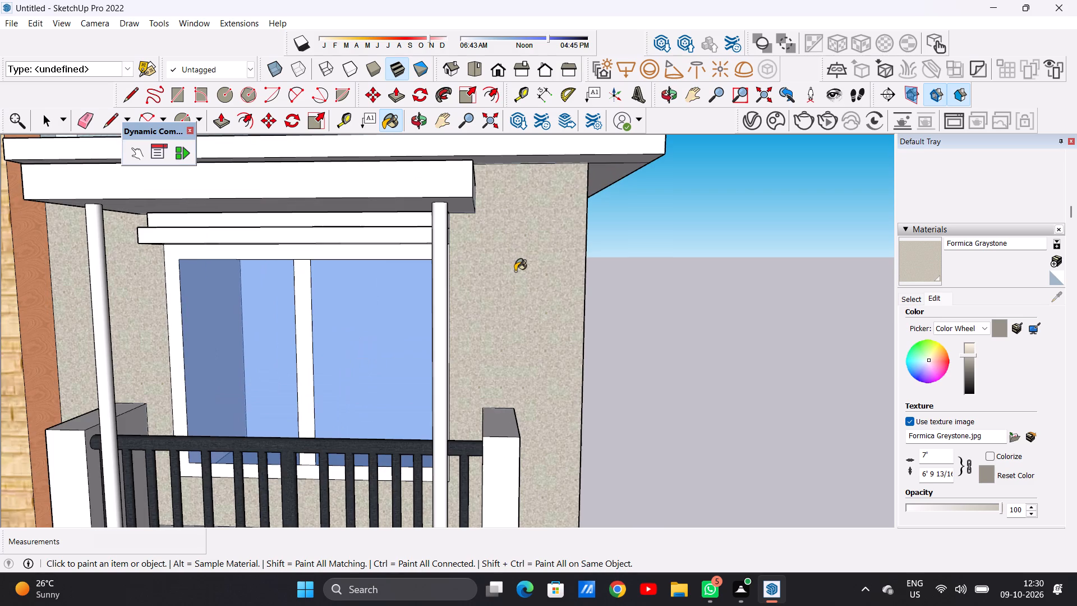
{"action": "left_click", "coordinate": [515, 271]}
{"action": "scroll", "coordinate": [515, 271], "scroll_direction": "down", "scroll_amount": 13}
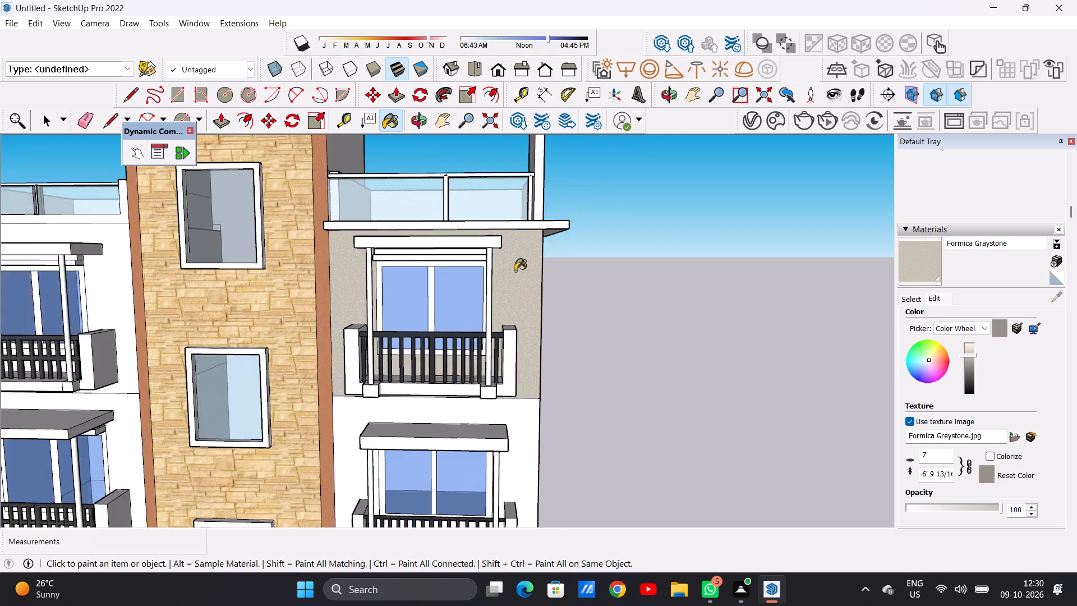
{"action": "scroll", "coordinate": [515, 271], "scroll_direction": "down", "scroll_amount": 3}
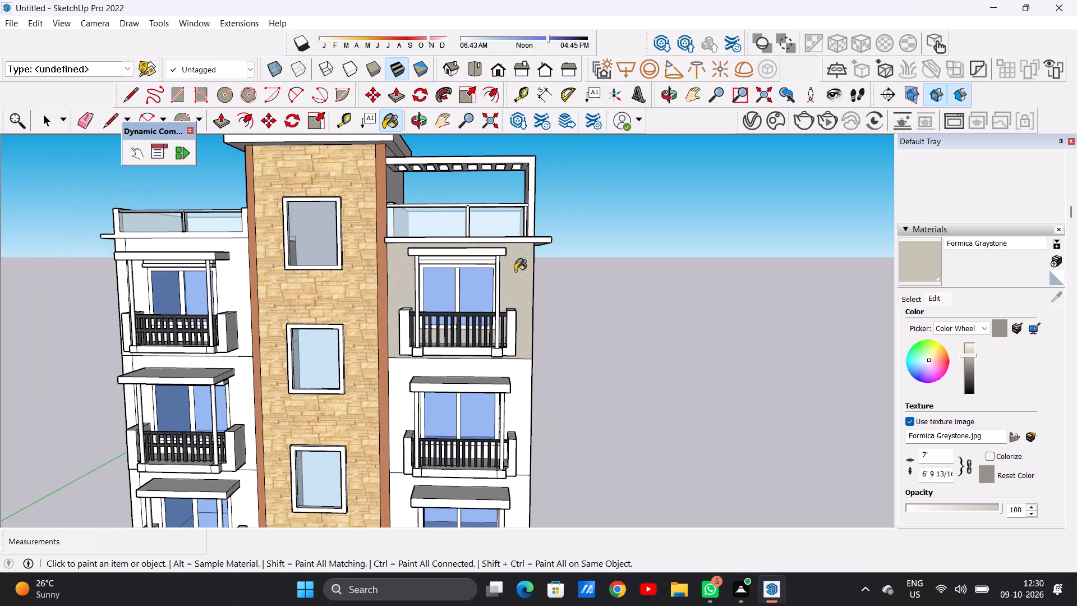
{"action": "scroll", "coordinate": [512, 277], "scroll_direction": "down", "scroll_amount": 4}
{"action": "scroll", "coordinate": [538, 408], "scroll_direction": "up", "scroll_amount": 3}
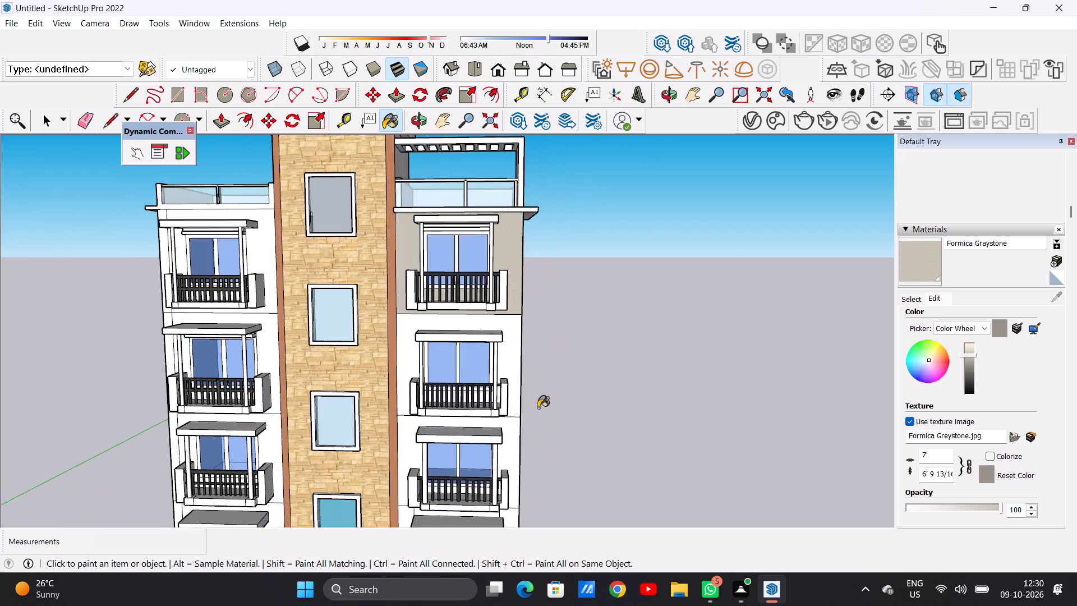
{"action": "scroll", "coordinate": [538, 408], "scroll_direction": "up", "scroll_amount": 6}
{"action": "left_click", "coordinate": [499, 346]}
{"action": "scroll", "coordinate": [499, 346], "scroll_direction": "down", "scroll_amount": 7}
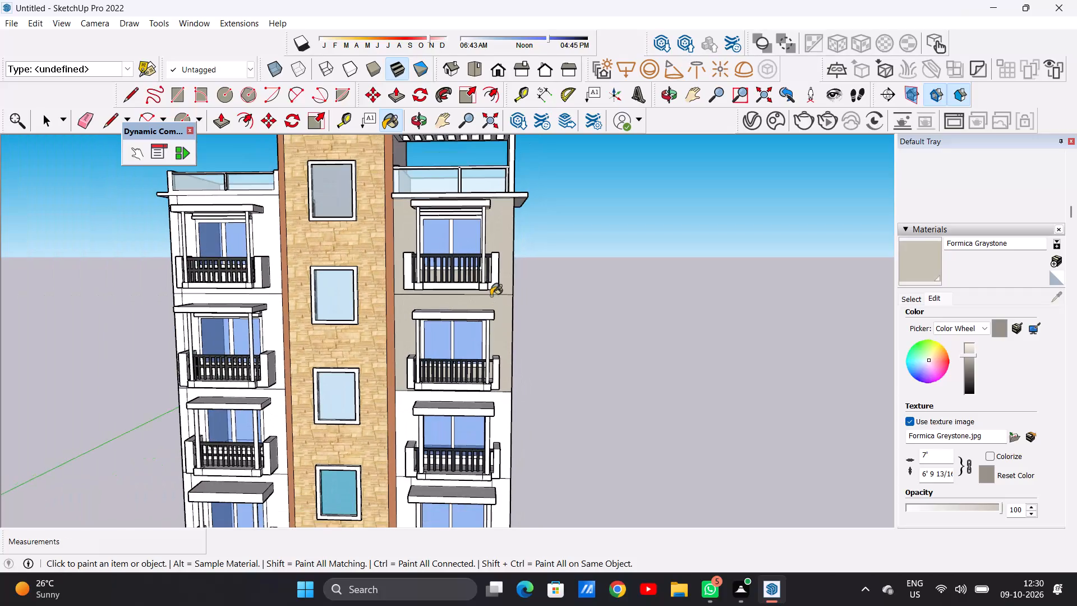
{"action": "scroll", "coordinate": [501, 410], "scroll_direction": "up", "scroll_amount": 13}
{"action": "left_click", "coordinate": [501, 414]}
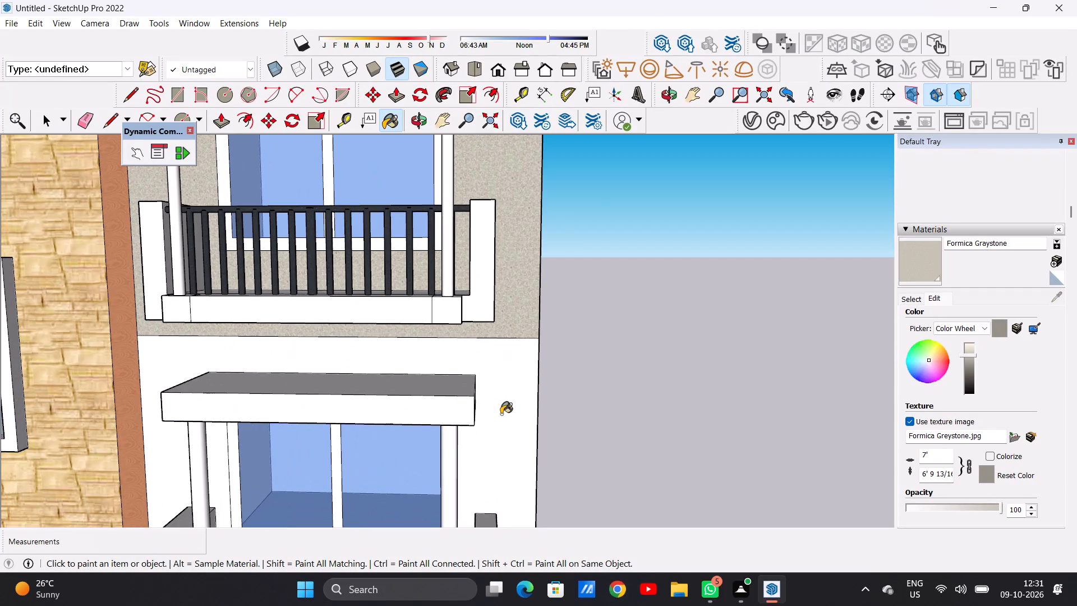
Paint the right wing's second-floor front wall and the panel above its balcony canopy with the lightened Formica Graystone.
{"action": "scroll", "coordinate": [499, 363], "scroll_direction": "down", "scroll_amount": 19}
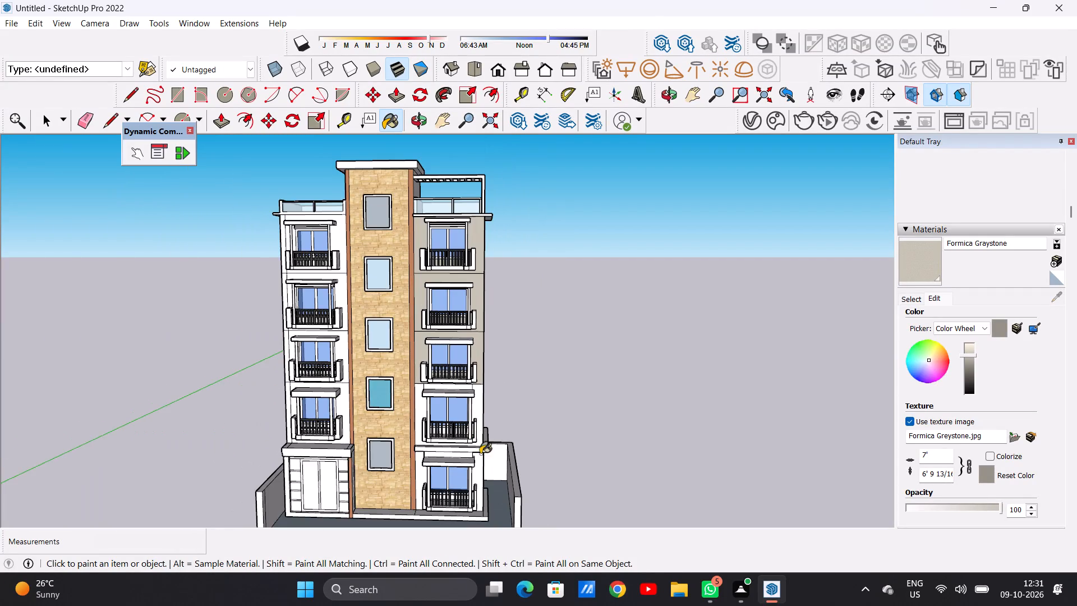
{"action": "scroll", "coordinate": [479, 430], "scroll_direction": "up", "scroll_amount": 16}
{"action": "left_click", "coordinate": [472, 388]}
{"action": "scroll", "coordinate": [472, 388], "scroll_direction": "down", "scroll_amount": 3}
{"action": "scroll", "coordinate": [431, 307], "scroll_direction": "up", "scroll_amount": 7}
{"action": "left_click", "coordinate": [439, 286]}
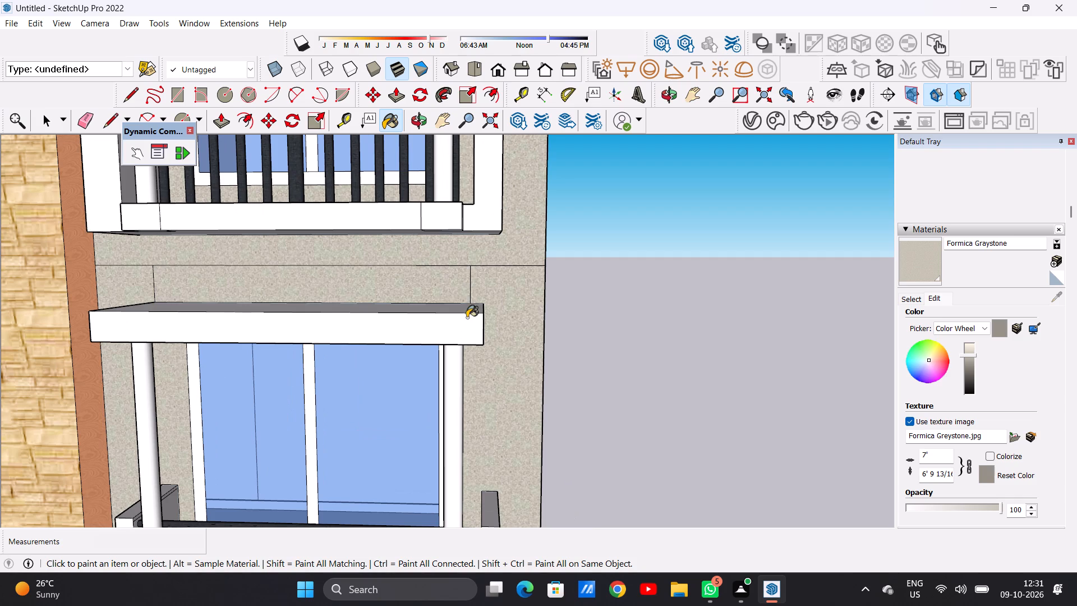
Paint the right wing's ground-floor front wall and the raised panel above its canopy with Formica Graystone.
{"action": "scroll", "coordinate": [457, 314], "scroll_direction": "down", "scroll_amount": 20}
{"action": "scroll", "coordinate": [439, 419], "scroll_direction": "up", "scroll_amount": 4}
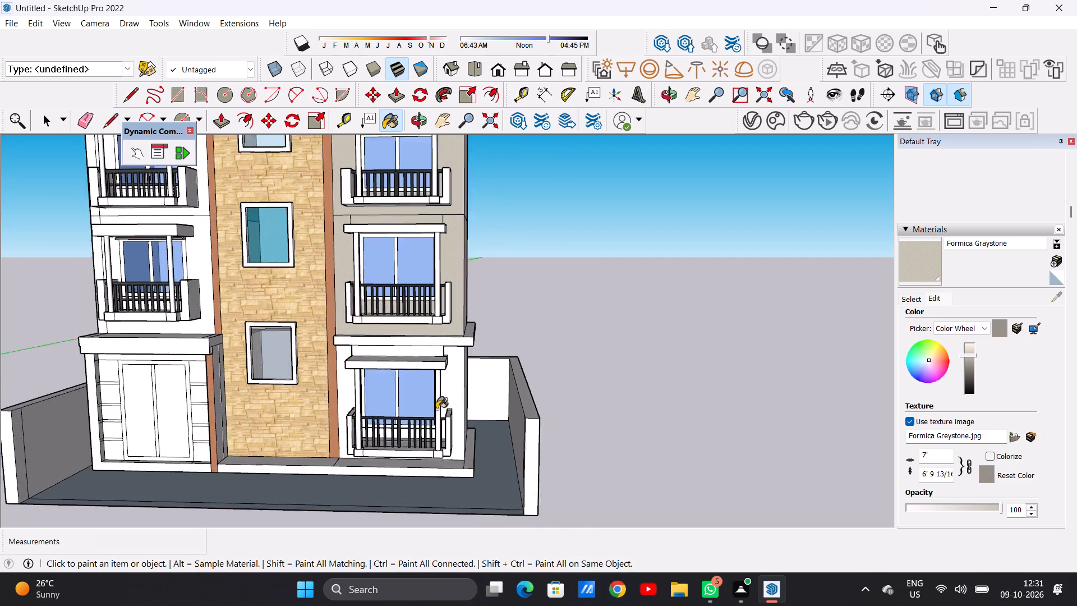
{"action": "scroll", "coordinate": [436, 409], "scroll_direction": "up", "scroll_amount": 12}
{"action": "left_click", "coordinate": [449, 392]}
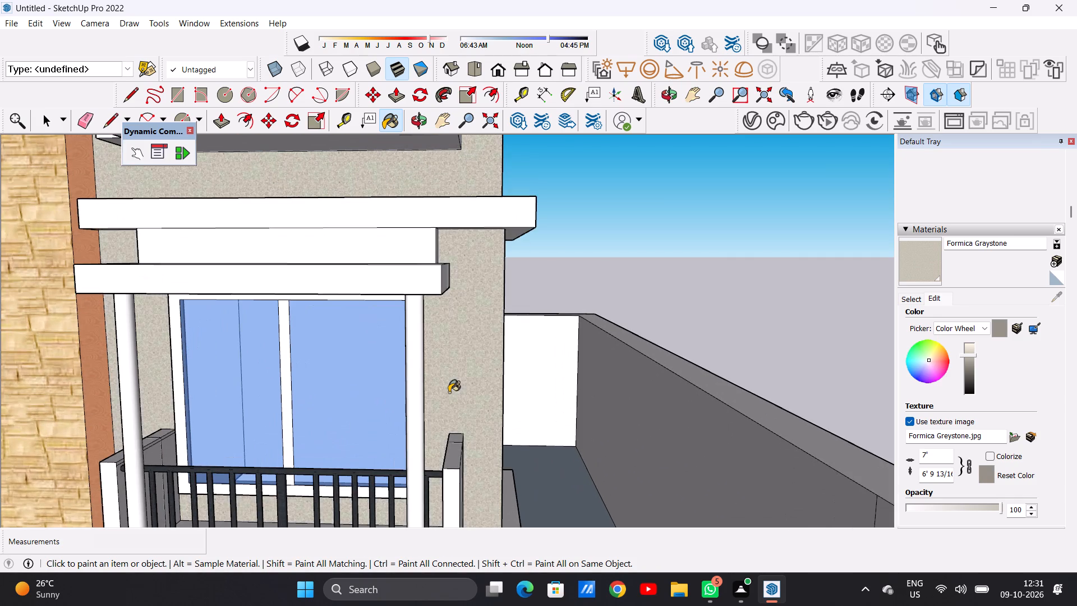
{"action": "left_click", "coordinate": [413, 241]}
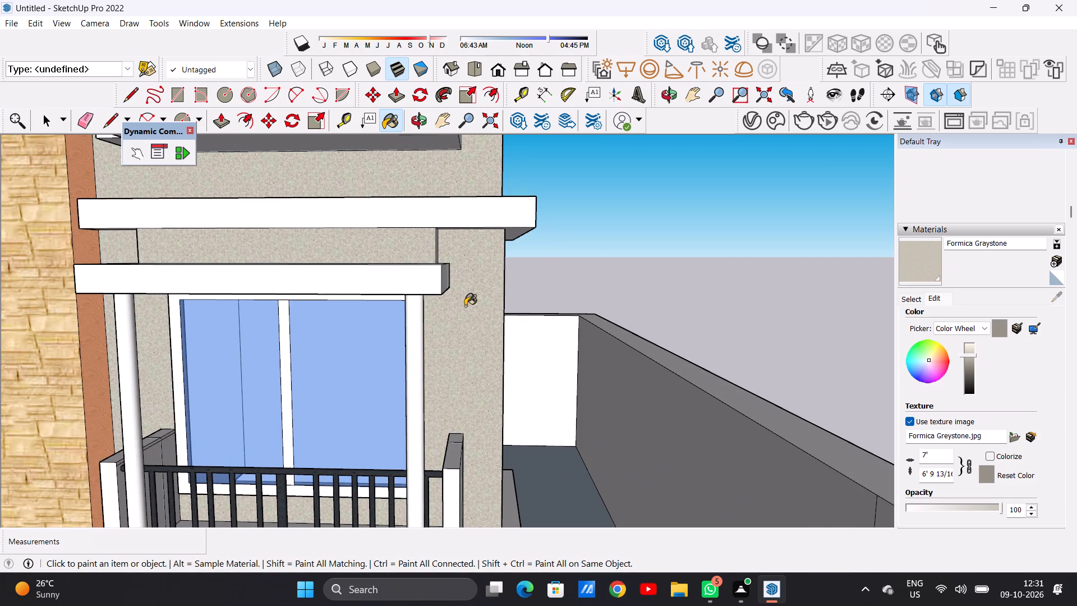
Paint the side faces of the raised panel above the ground-floor canopy, including the canopy's inner end strip, with Formica Graystone.
{"action": "middle_click_drag", "start_coordinate": [454, 313], "coordinate": [287, 320]}
{"action": "scroll", "coordinate": [420, 256], "scroll_direction": "up", "scroll_amount": 2}
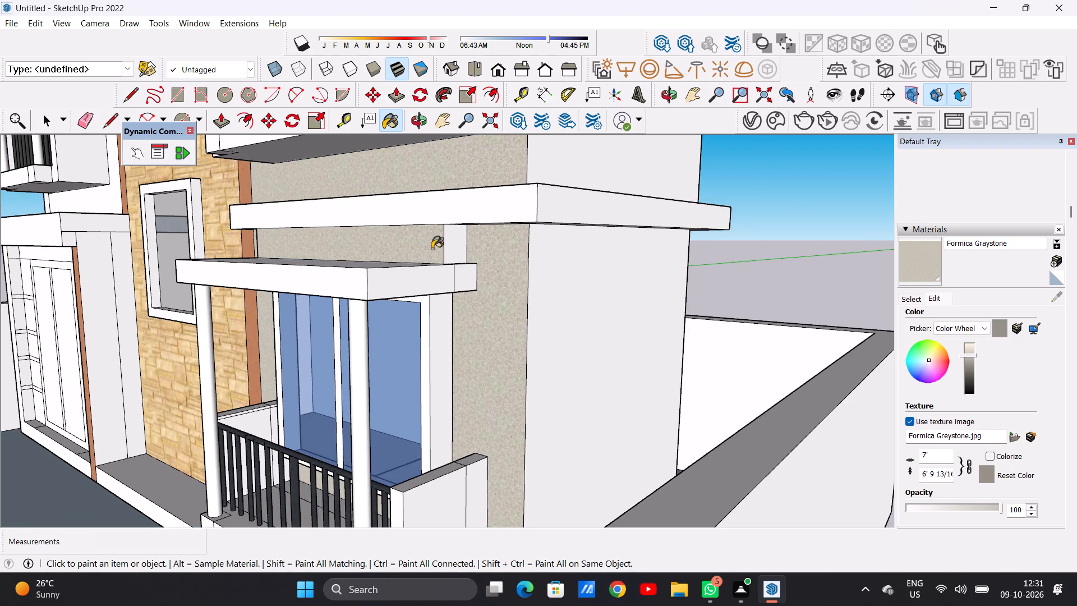
{"action": "scroll", "coordinate": [432, 249], "scroll_direction": "up", "scroll_amount": 7}
{"action": "left_click", "coordinate": [459, 242]}
{"action": "scroll", "coordinate": [501, 361], "scroll_direction": "down", "scroll_amount": 6}
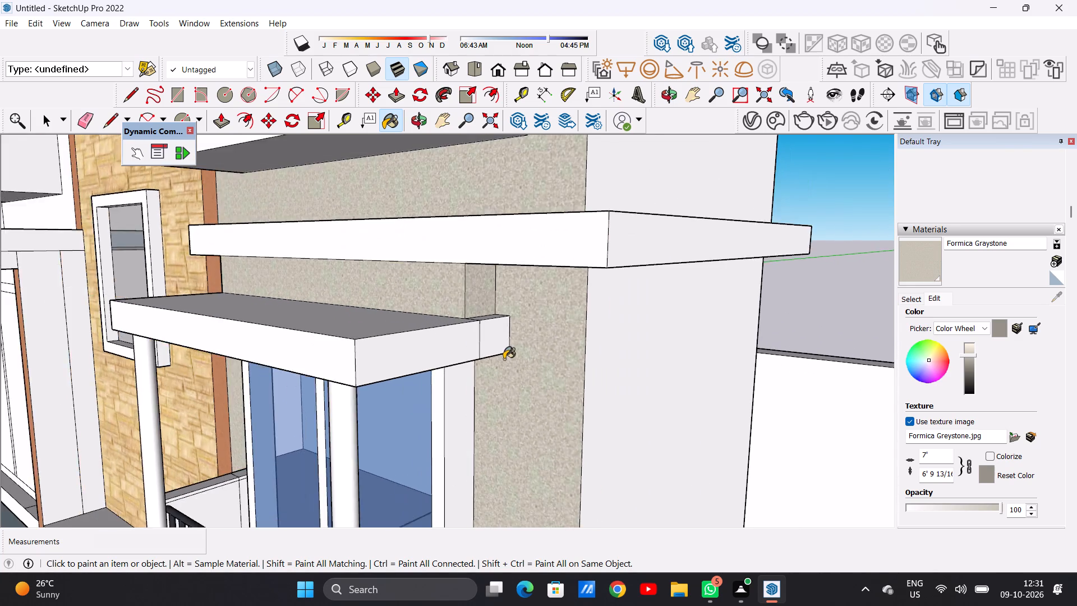
{"action": "scroll", "coordinate": [504, 359], "scroll_direction": "down", "scroll_amount": 14}
{"action": "middle_click_drag", "start_coordinate": [361, 366], "coordinate": [593, 366]}
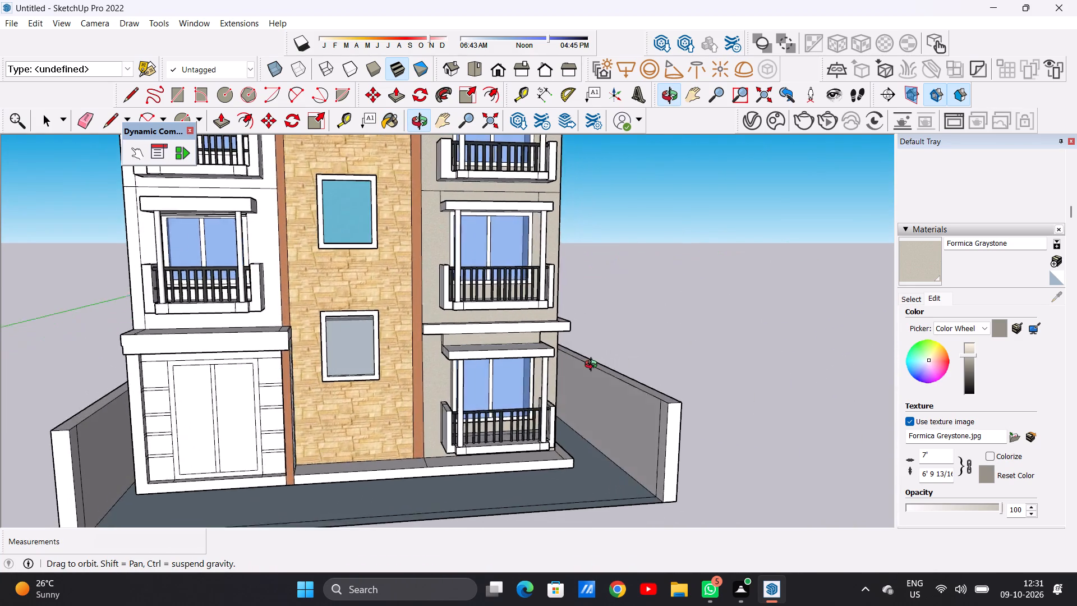
{"action": "middle_click_drag", "start_coordinate": [593, 366], "coordinate": [627, 366]}
{"action": "scroll", "coordinate": [441, 347], "scroll_direction": "up", "scroll_amount": 18}
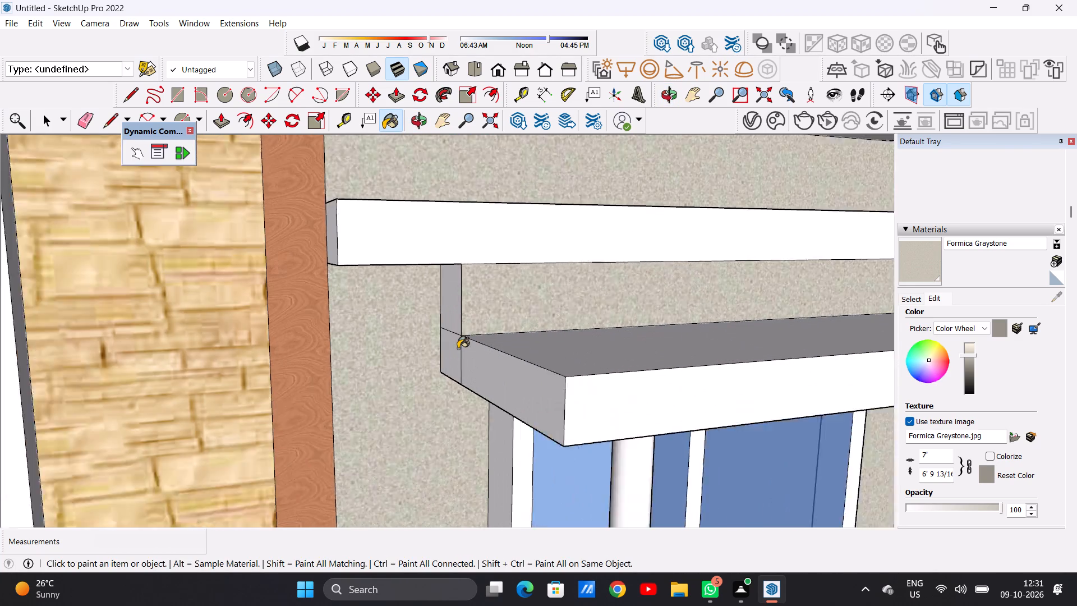
{"action": "scroll", "coordinate": [458, 348], "scroll_direction": "up", "scroll_amount": 1}
{"action": "left_click", "coordinate": [454, 347]}
{"action": "left_click", "coordinate": [448, 305]}
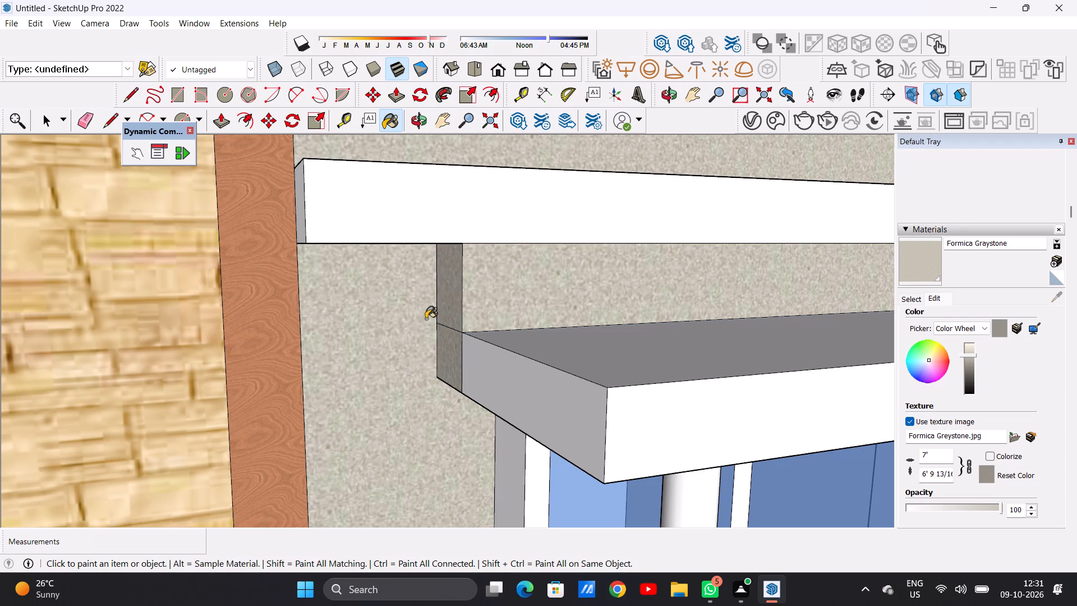
Examine the graystone-painted right wing against the sandstone tower and the unpainted left wing from several angles.
{"action": "scroll", "coordinate": [407, 368], "scroll_direction": "down", "scroll_amount": 19}
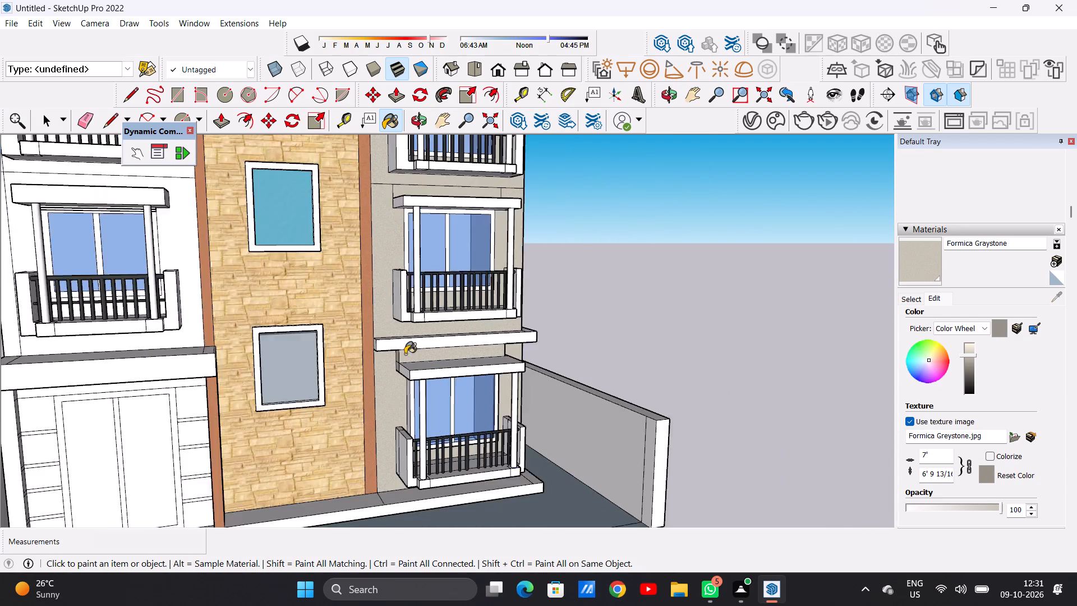
{"action": "scroll", "coordinate": [405, 354], "scroll_direction": "down", "scroll_amount": 14}
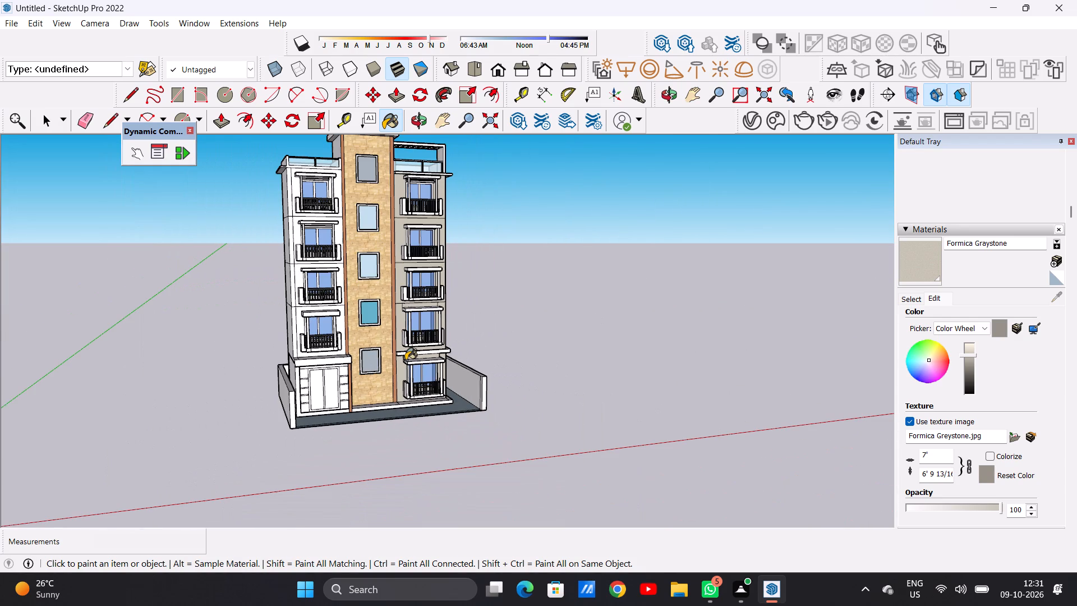
{"action": "middle_click_drag", "start_coordinate": [367, 347], "coordinate": [250, 348]}
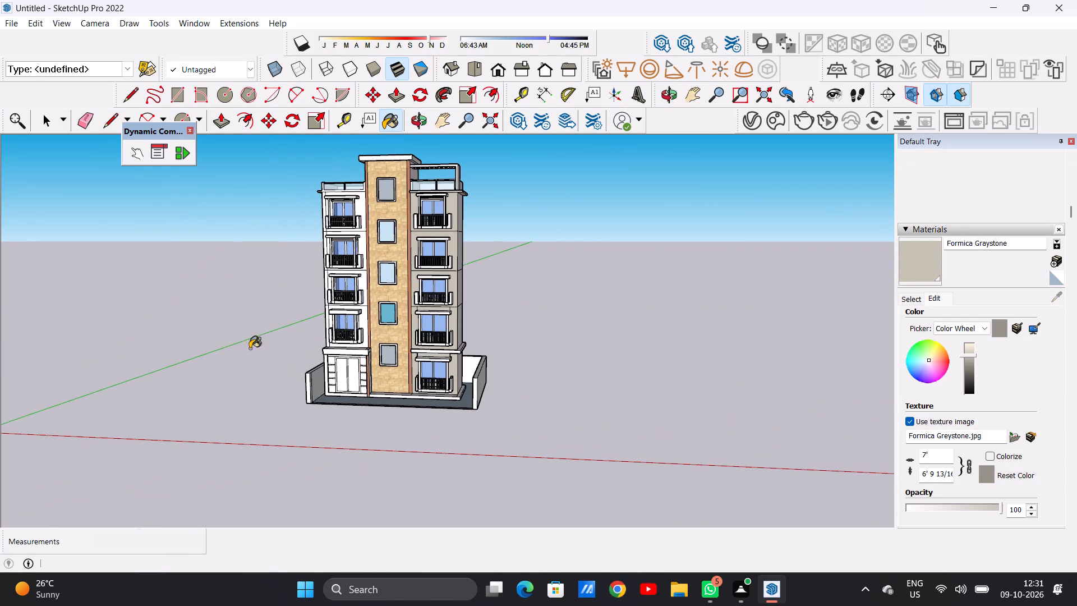
{"action": "scroll", "coordinate": [324, 210], "scroll_direction": "up", "scroll_amount": 6}
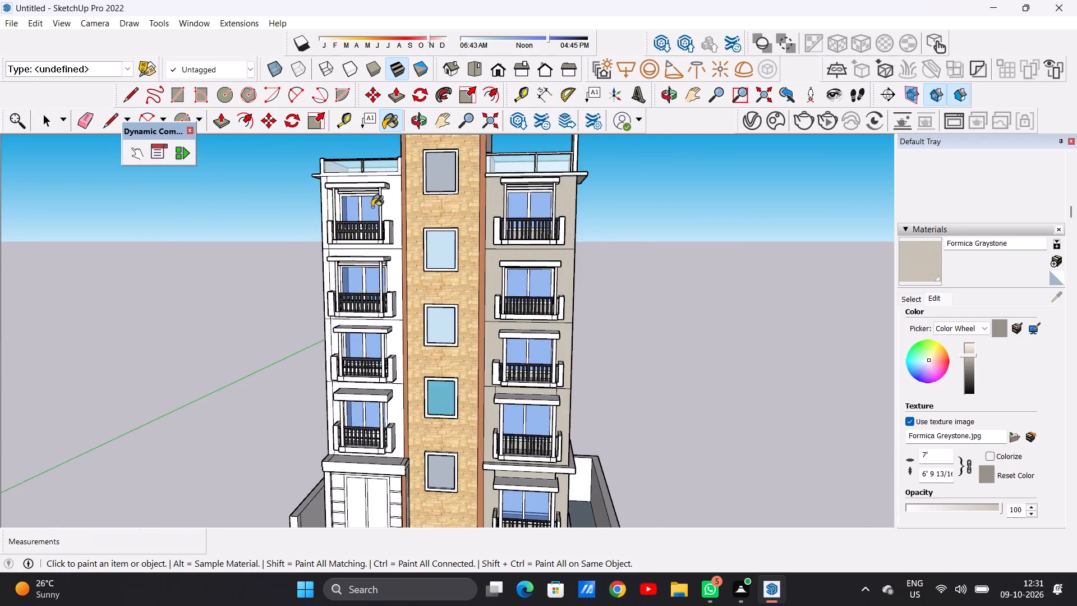
{"action": "scroll", "coordinate": [372, 207], "scroll_direction": "up", "scroll_amount": 6}
{"action": "middle_click_drag", "start_coordinate": [329, 213], "coordinate": [413, 229]}
{"action": "scroll", "coordinate": [413, 206], "scroll_direction": "up", "scroll_amount": 6}
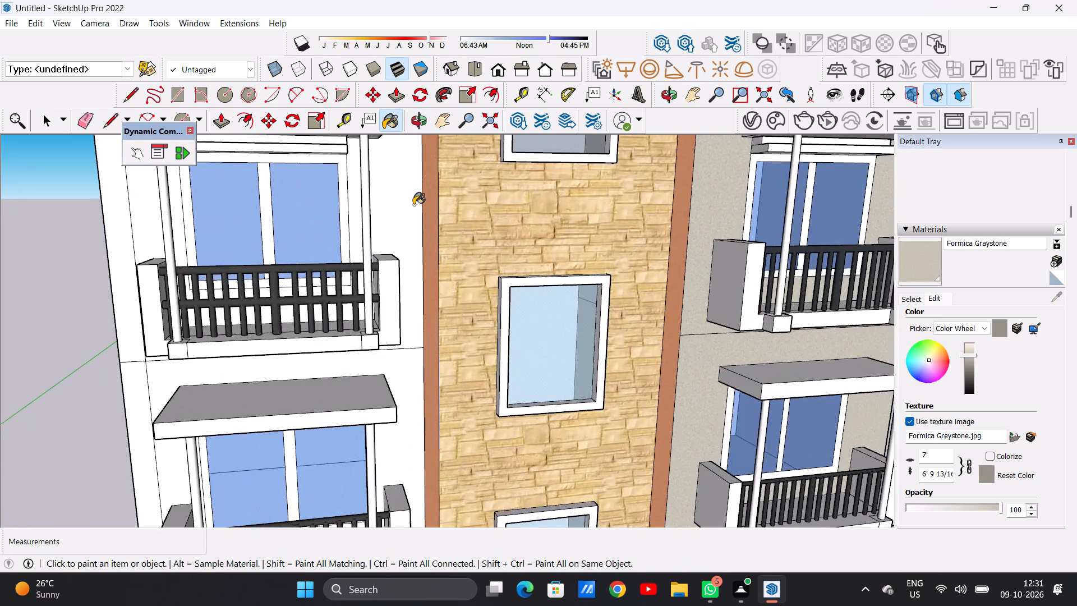
{"action": "scroll", "coordinate": [380, 228], "scroll_direction": "down", "scroll_amount": 6}
{"action": "scroll", "coordinate": [338, 298], "scroll_direction": "down", "scroll_amount": 10}
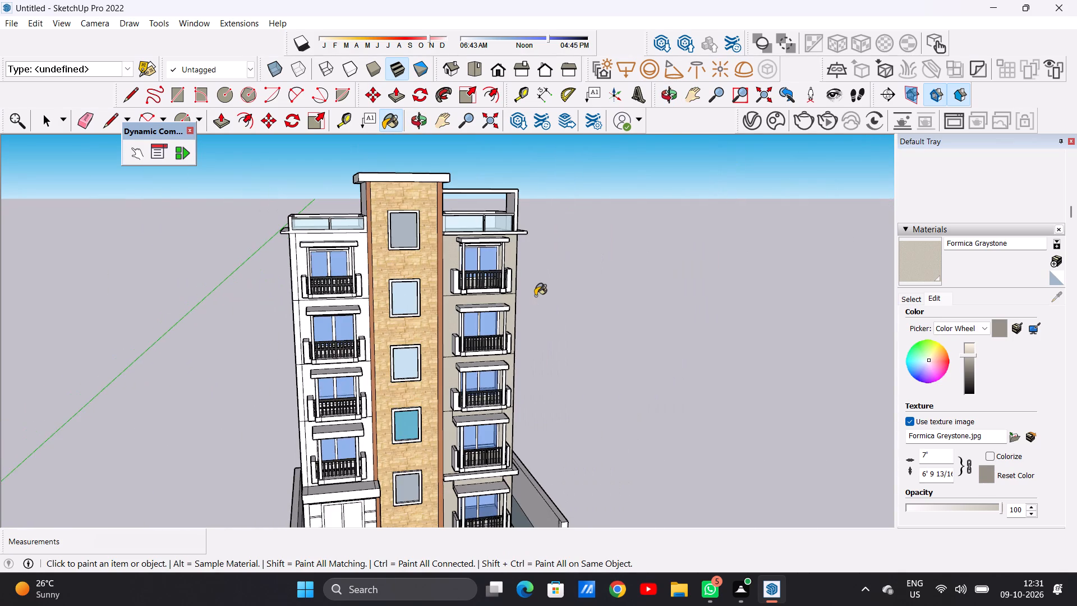
{"action": "middle_click_drag", "start_coordinate": [496, 296], "coordinate": [444, 296]}
{"action": "scroll", "coordinate": [496, 265], "scroll_direction": "up", "scroll_amount": 6}
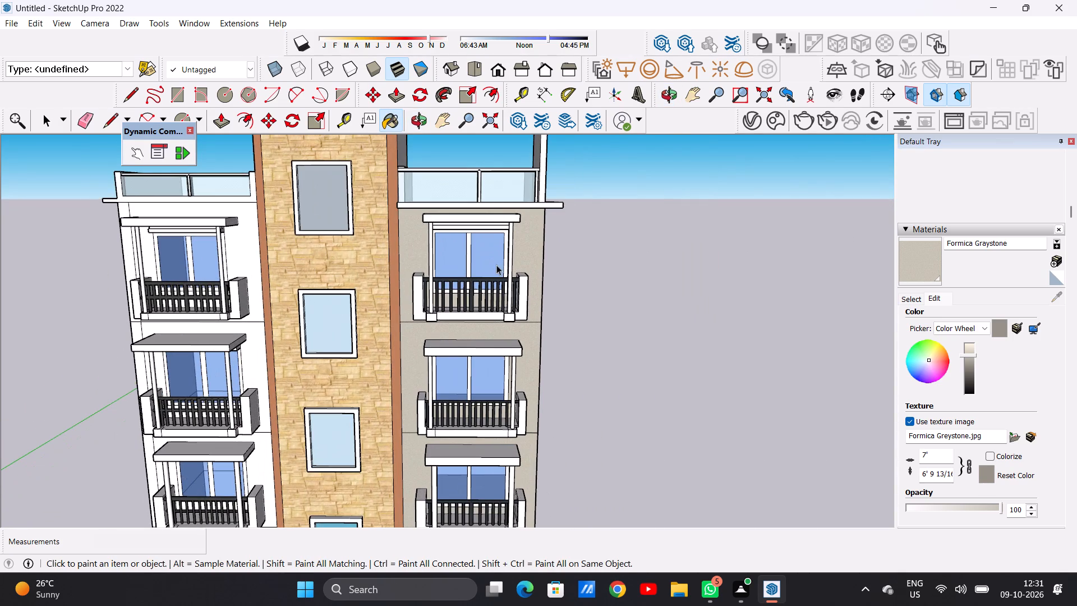
{"action": "key", "text": "space"}
{"action": "scroll", "coordinate": [608, 313], "scroll_direction": "down", "scroll_amount": 5}
{"action": "scroll", "coordinate": [564, 412], "scroll_direction": "up", "scroll_amount": 5}
{"action": "scroll", "coordinate": [530, 290], "scroll_direction": "down", "scroll_amount": 4}
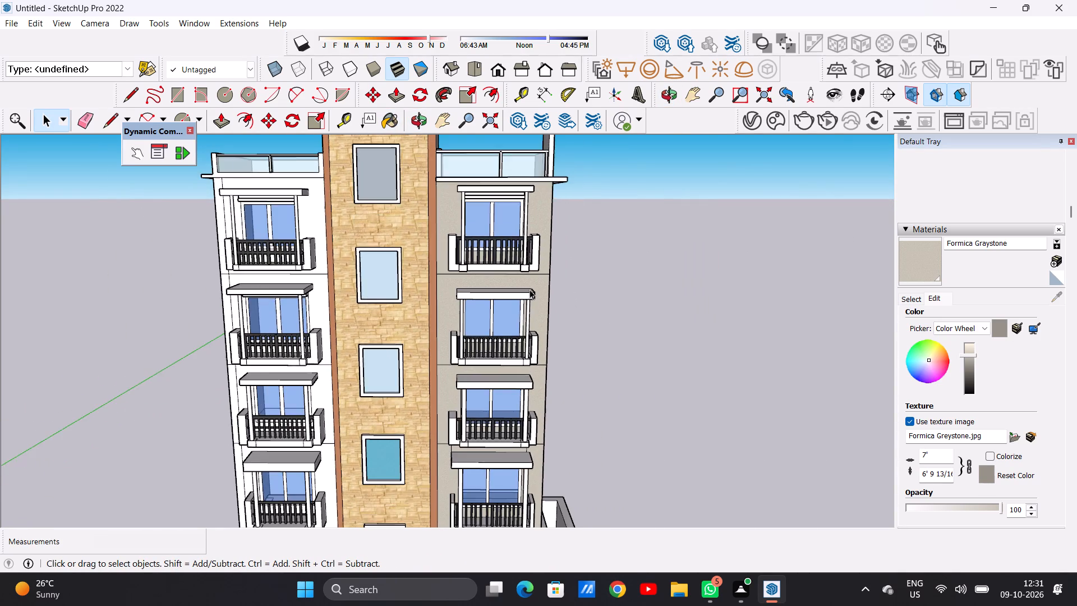
{"action": "scroll", "coordinate": [527, 305], "scroll_direction": "down", "scroll_amount": 4}
{"action": "scroll", "coordinate": [552, 380], "scroll_direction": "up", "scroll_amount": 5}
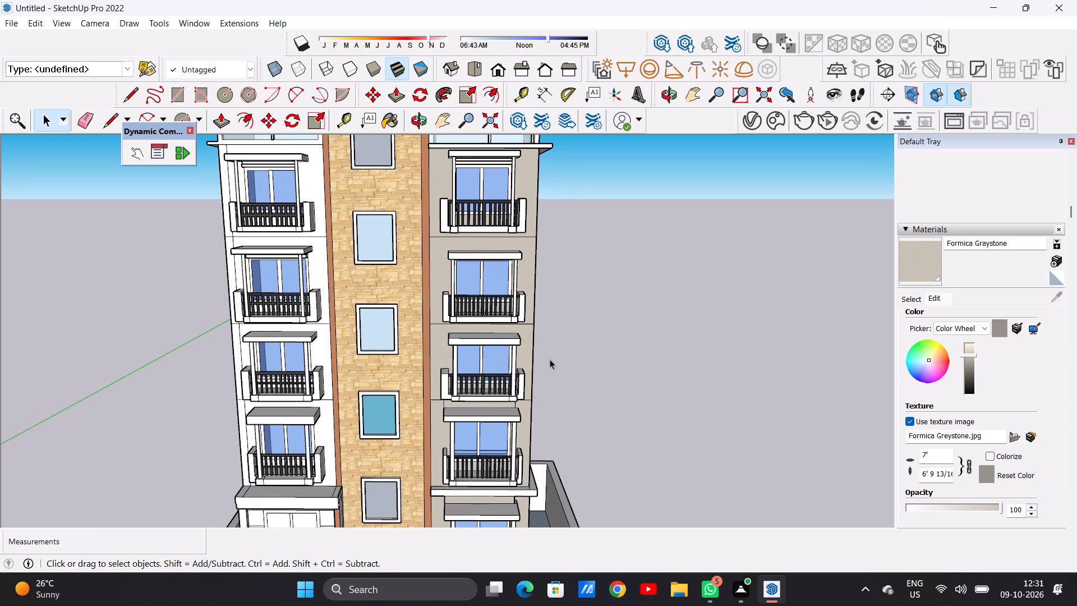
{"action": "middle_click_drag", "start_coordinate": [541, 359], "coordinate": [511, 334]}
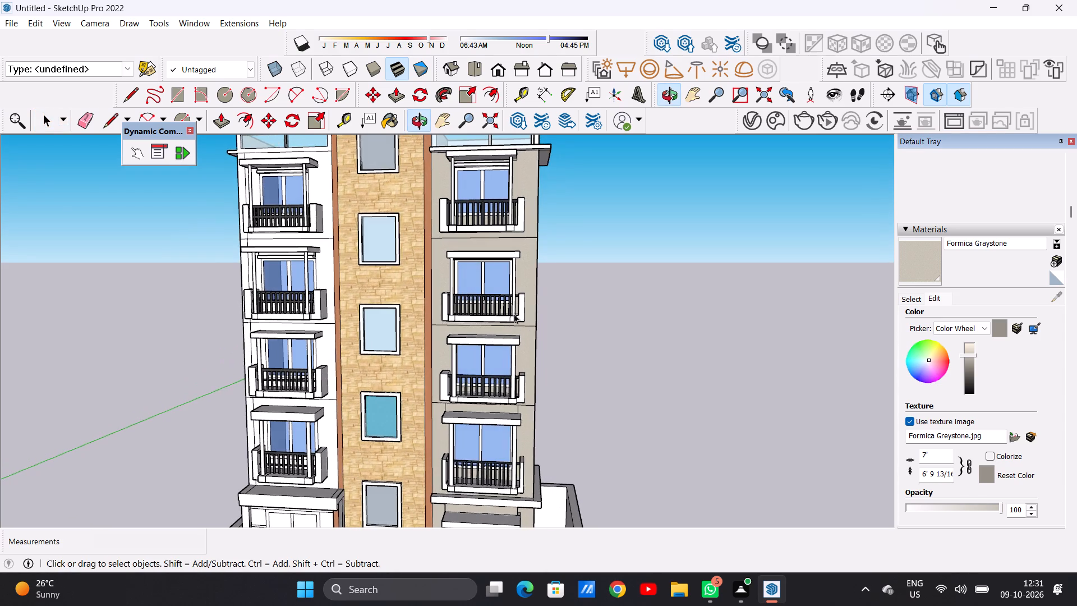
Draw a vertical line about 35' 11" long near the right wing's outer corner, from the roof slab to the ledge above the ground floor.
{"action": "scroll", "coordinate": [544, 143], "scroll_direction": "up", "scroll_amount": 7}
{"action": "middle_click_drag", "start_coordinate": [508, 186], "coordinate": [508, 257]}
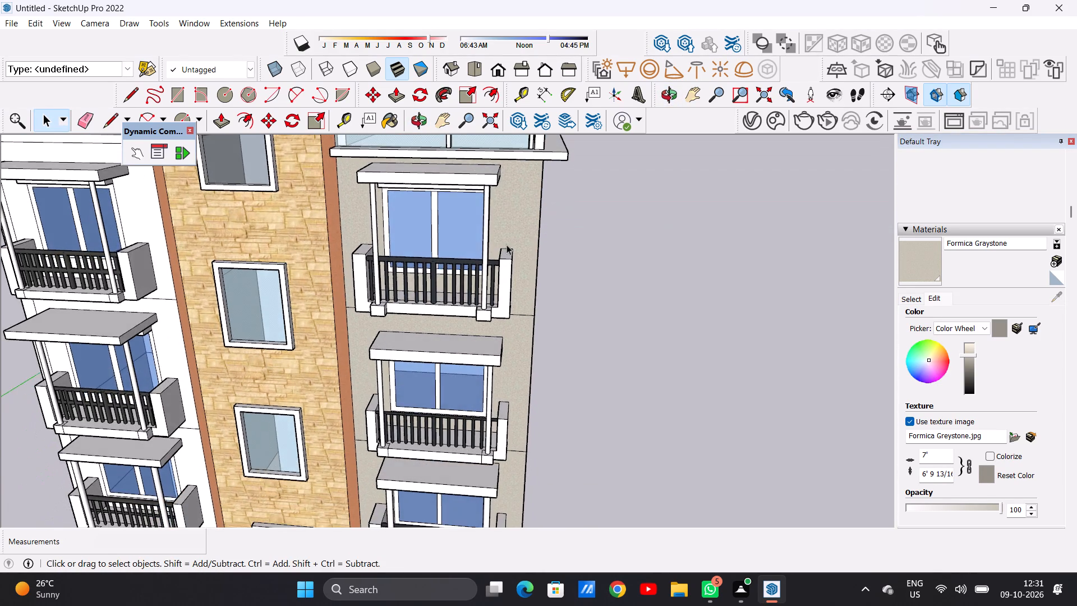
{"action": "scroll", "coordinate": [507, 245], "scroll_direction": "down", "scroll_amount": 12}
{"action": "scroll", "coordinate": [503, 238], "scroll_direction": "up", "scroll_amount": 8}
{"action": "middle_click_drag", "start_coordinate": [511, 226], "coordinate": [526, 201]}
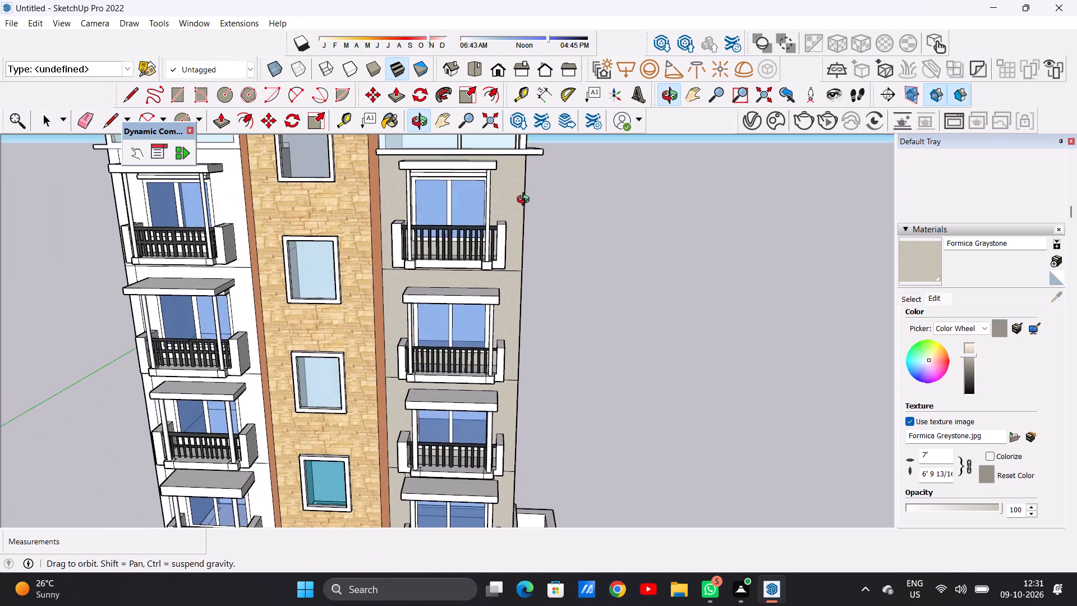
{"action": "middle_click_drag", "start_coordinate": [526, 201], "coordinate": [512, 188]}
{"action": "scroll", "coordinate": [513, 189], "scroll_direction": "up", "scroll_amount": 4}
{"action": "middle_click_drag", "start_coordinate": [512, 200], "coordinate": [524, 199]}
{"action": "key", "text": "l"}
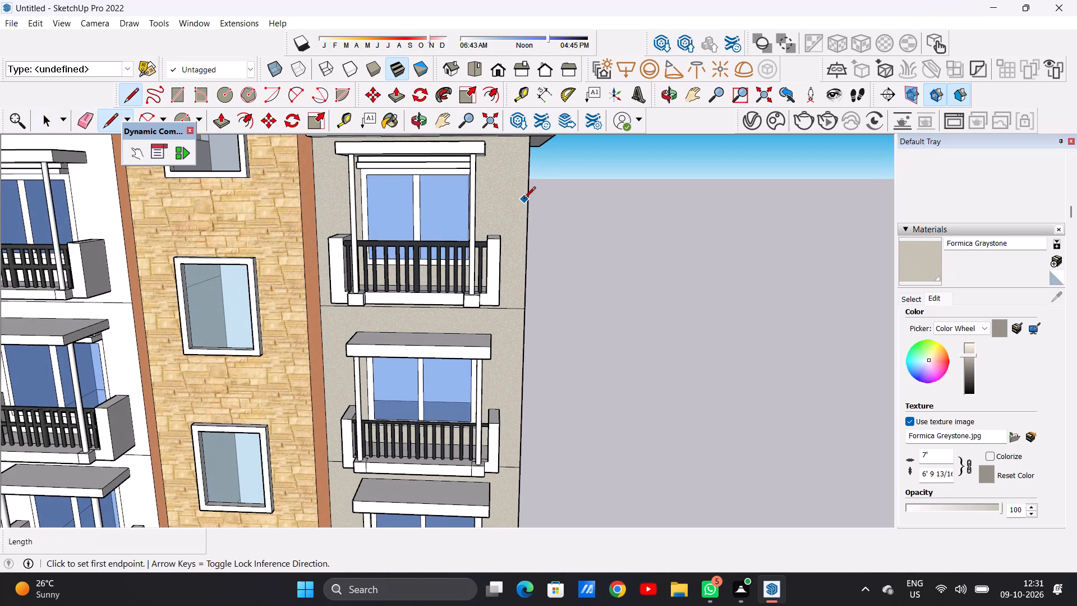
{"action": "scroll", "coordinate": [501, 236], "scroll_direction": "down", "scroll_amount": 14}
{"action": "scroll", "coordinate": [522, 222], "scroll_direction": "up", "scroll_amount": 14}
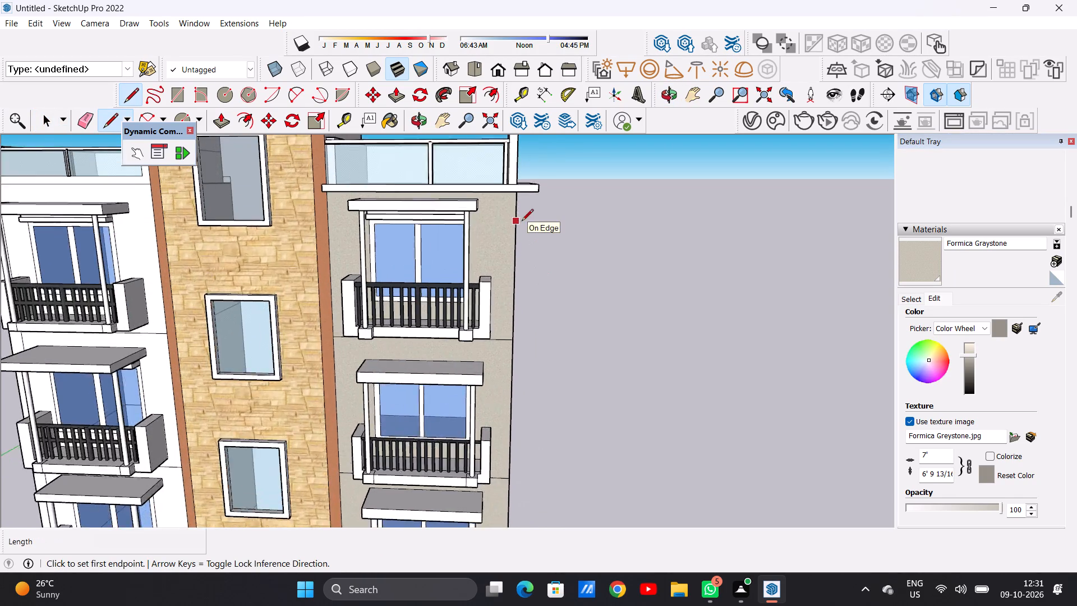
{"action": "scroll", "coordinate": [507, 192], "scroll_direction": "up", "scroll_amount": 2}
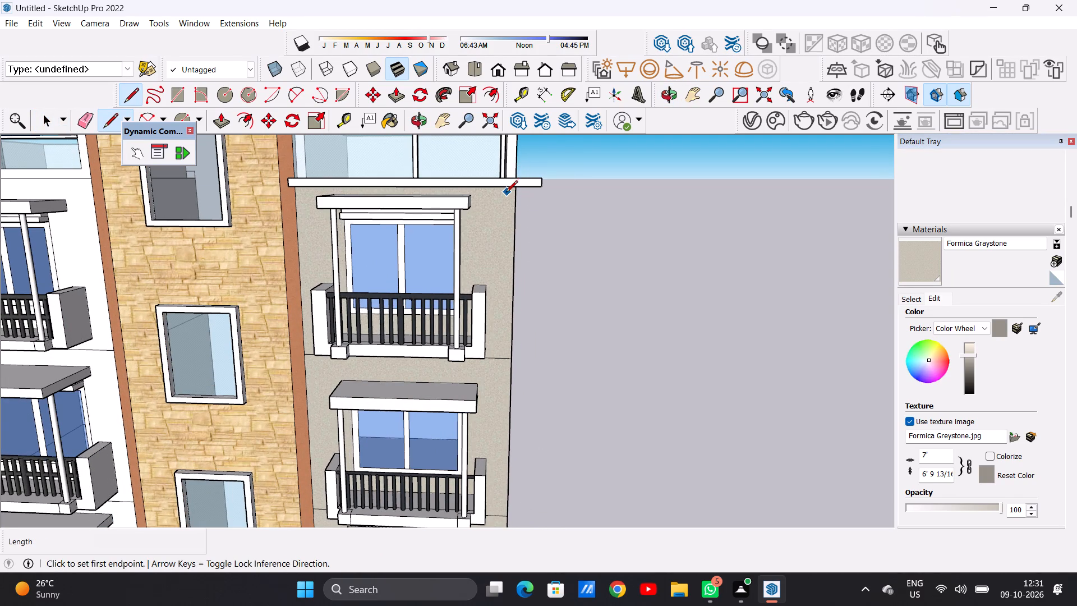
{"action": "scroll", "coordinate": [506, 193], "scroll_direction": "up", "scroll_amount": 8}
{"action": "middle_click_drag", "start_coordinate": [504, 218], "coordinate": [513, 173]}
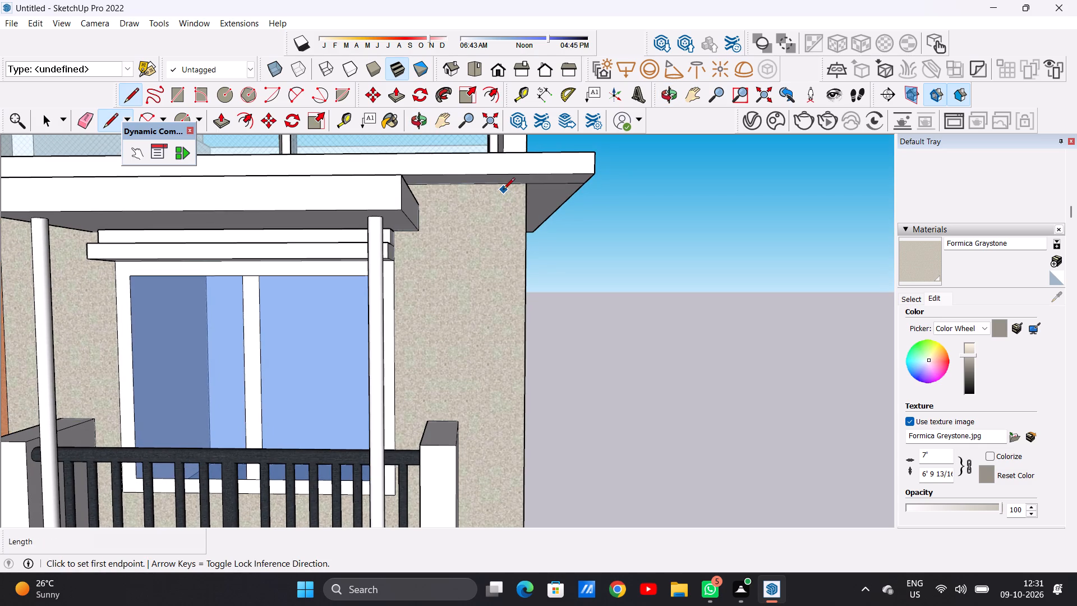
{"action": "left_click", "coordinate": [503, 186]}
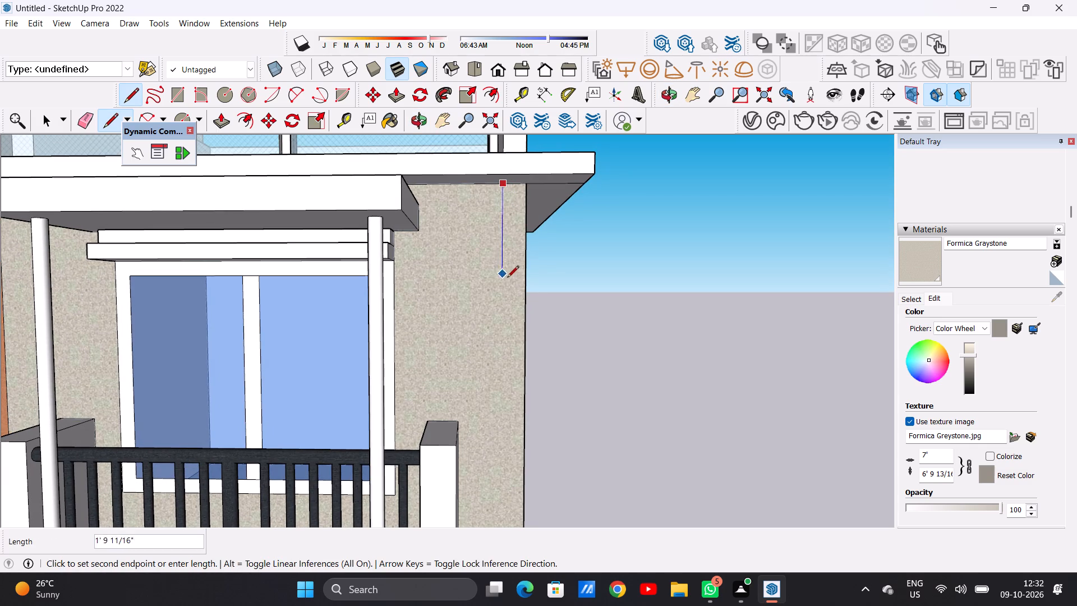
{"action": "scroll", "coordinate": [473, 277], "scroll_direction": "down", "scroll_amount": 4}
{"action": "scroll", "coordinate": [477, 215], "scroll_direction": "down", "scroll_amount": 13}
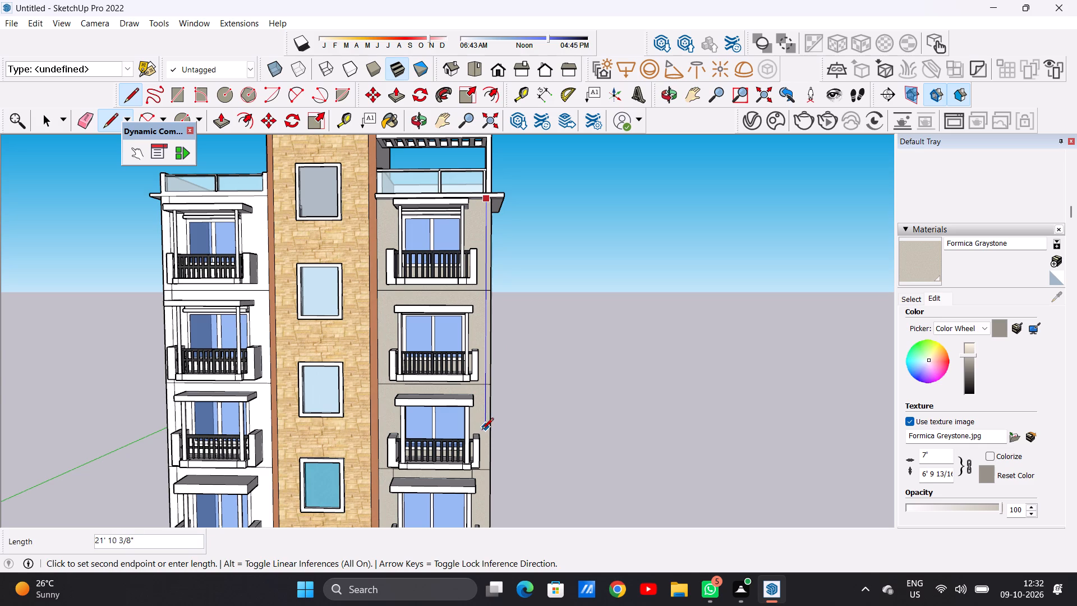
{"action": "scroll", "coordinate": [481, 386], "scroll_direction": "down", "scroll_amount": 4}
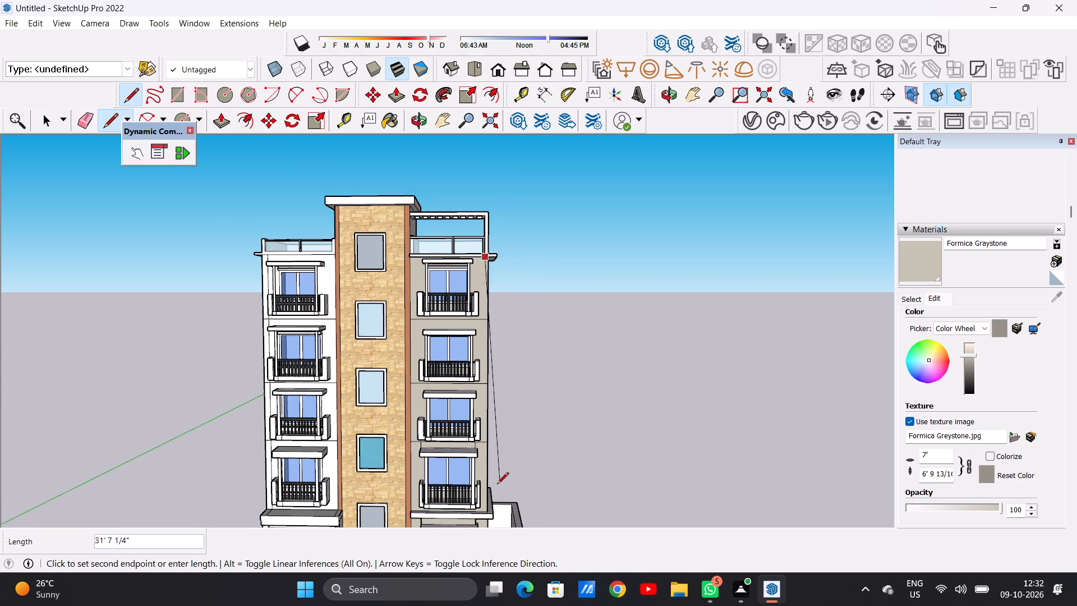
{"action": "scroll", "coordinate": [484, 513], "scroll_direction": "up", "scroll_amount": 3}
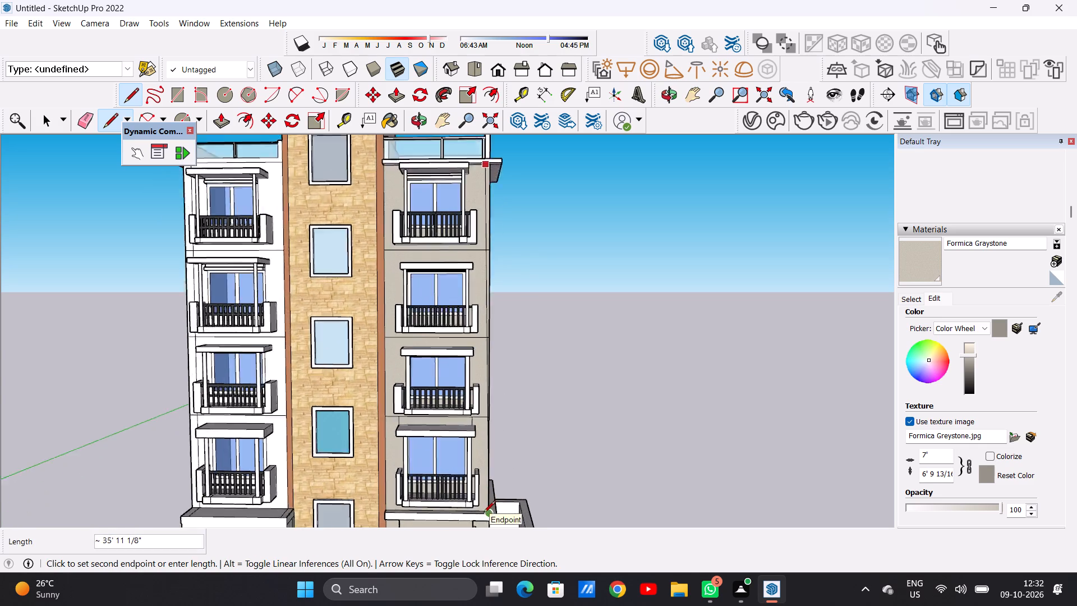
{"action": "scroll", "coordinate": [484, 513], "scroll_direction": "up", "scroll_amount": 7}
{"action": "left_click", "coordinate": [480, 507]}
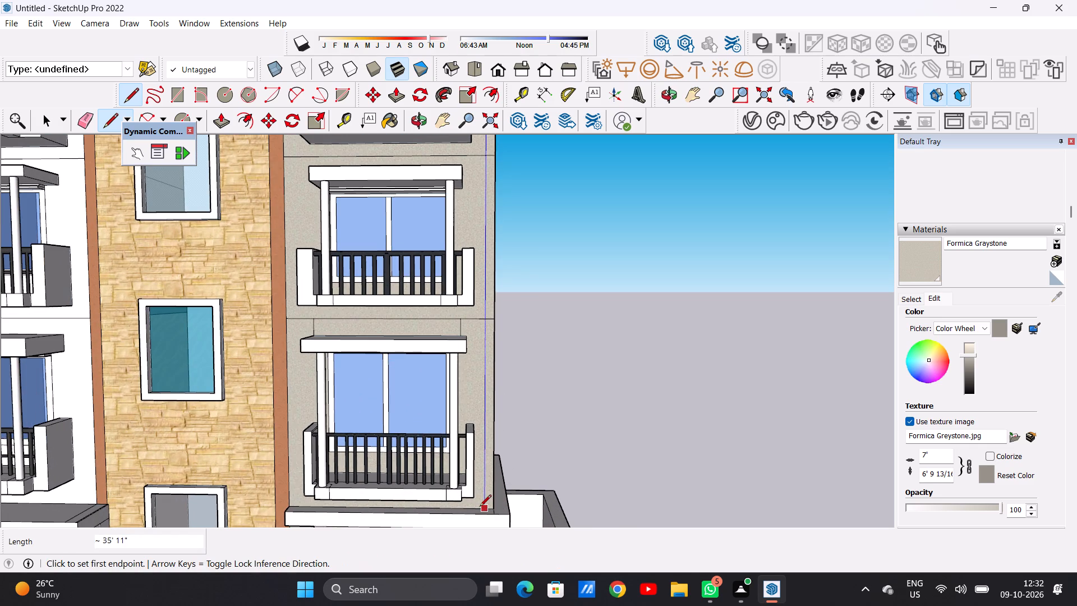
{"action": "scroll", "coordinate": [481, 510], "scroll_direction": "up", "scroll_amount": 13}
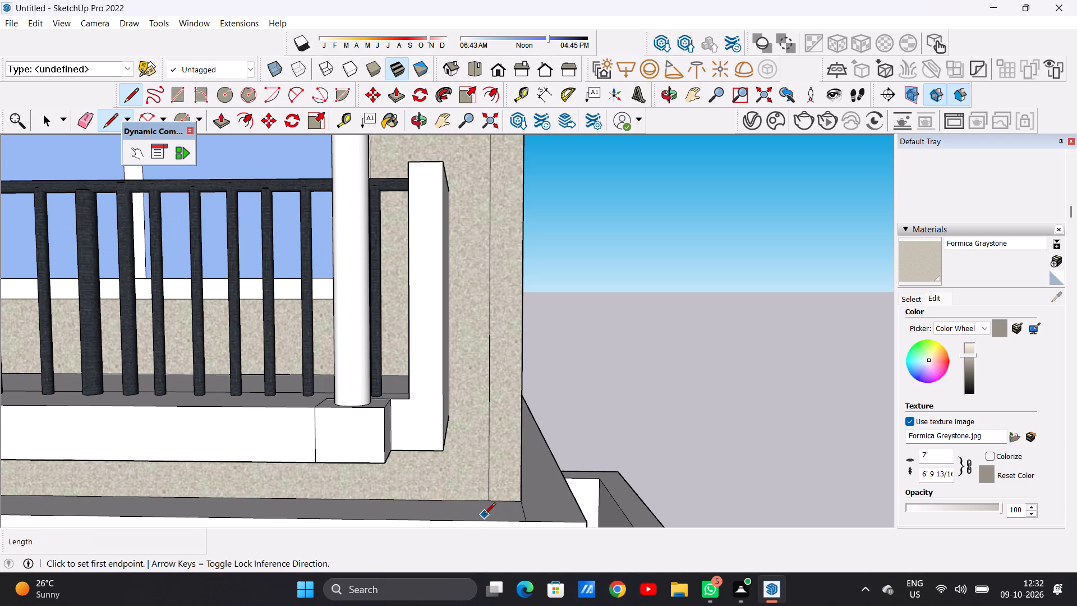
{"action": "key", "text": "space"}
Draw a vertical line about 10' long on the right wing's ground-floor front wall near the outer corner, from the ledge's underside to the plinth.
{"action": "scroll", "coordinate": [491, 424], "scroll_direction": "down", "scroll_amount": 20}
{"action": "scroll", "coordinate": [491, 424], "scroll_direction": "down", "scroll_amount": 9}
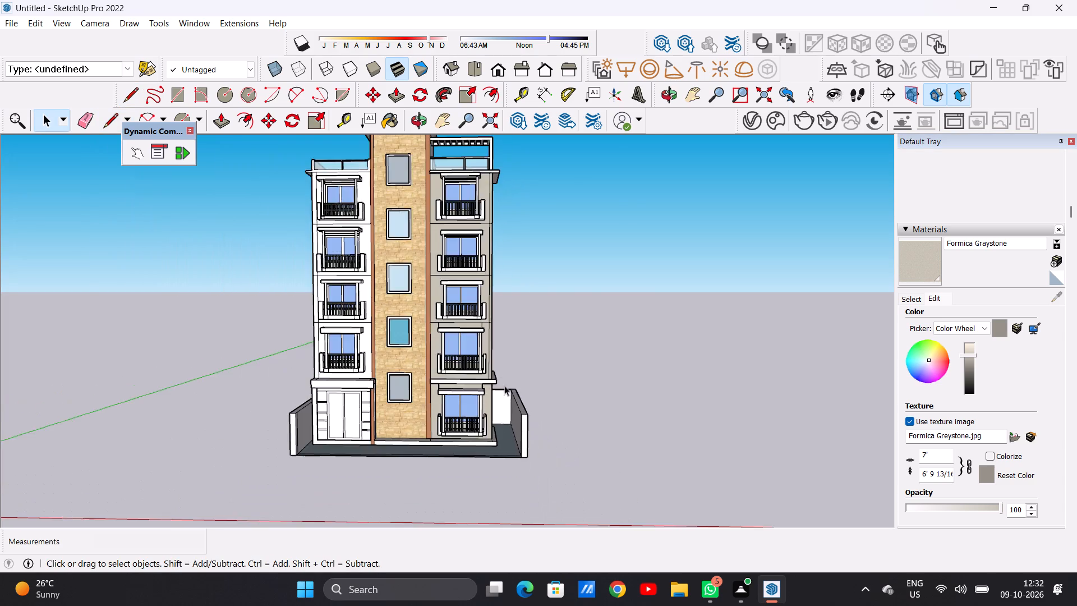
{"action": "scroll", "coordinate": [497, 429], "scroll_direction": "up", "scroll_amount": 7}
{"action": "middle_click_drag", "start_coordinate": [493, 420], "coordinate": [446, 402]}
{"action": "scroll", "coordinate": [517, 377], "scroll_direction": "up", "scroll_amount": 1}
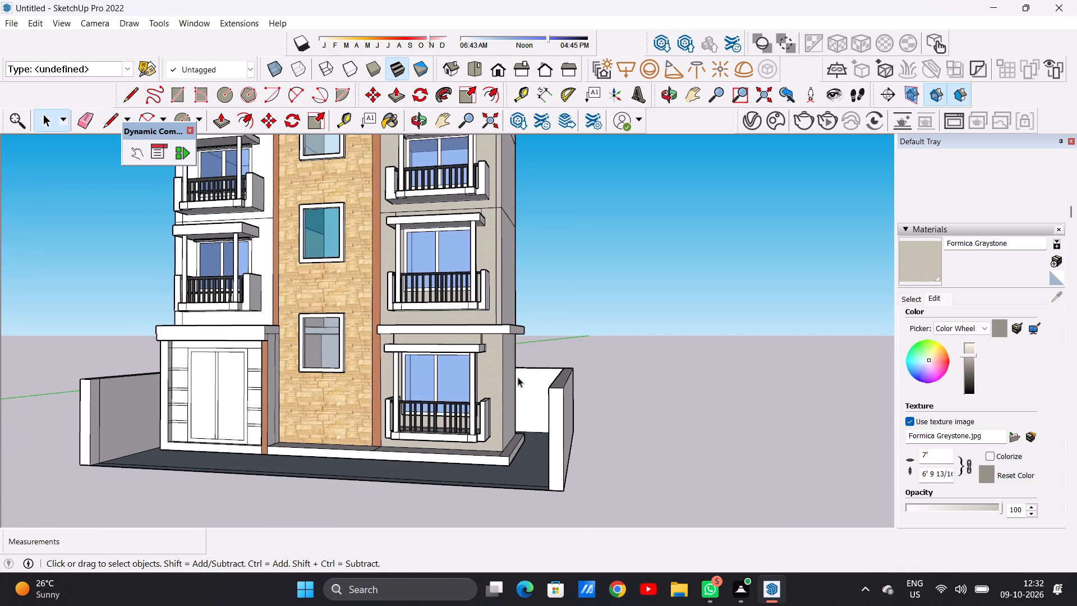
{"action": "scroll", "coordinate": [518, 377], "scroll_direction": "up", "scroll_amount": 5}
{"action": "key", "text": "l"}
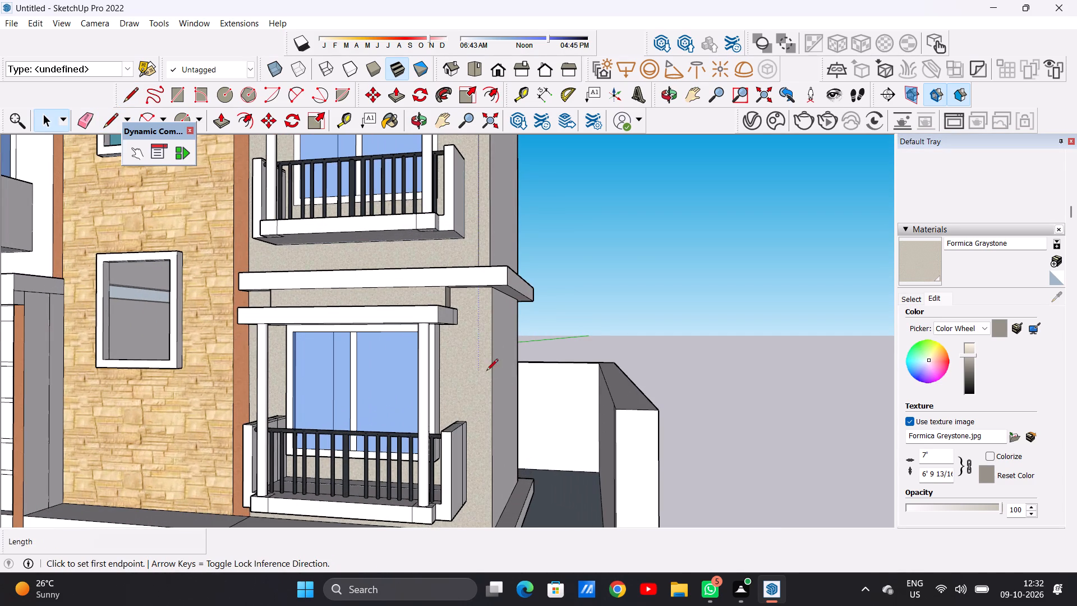
{"action": "middle_click_drag", "start_coordinate": [471, 319], "coordinate": [478, 278]}
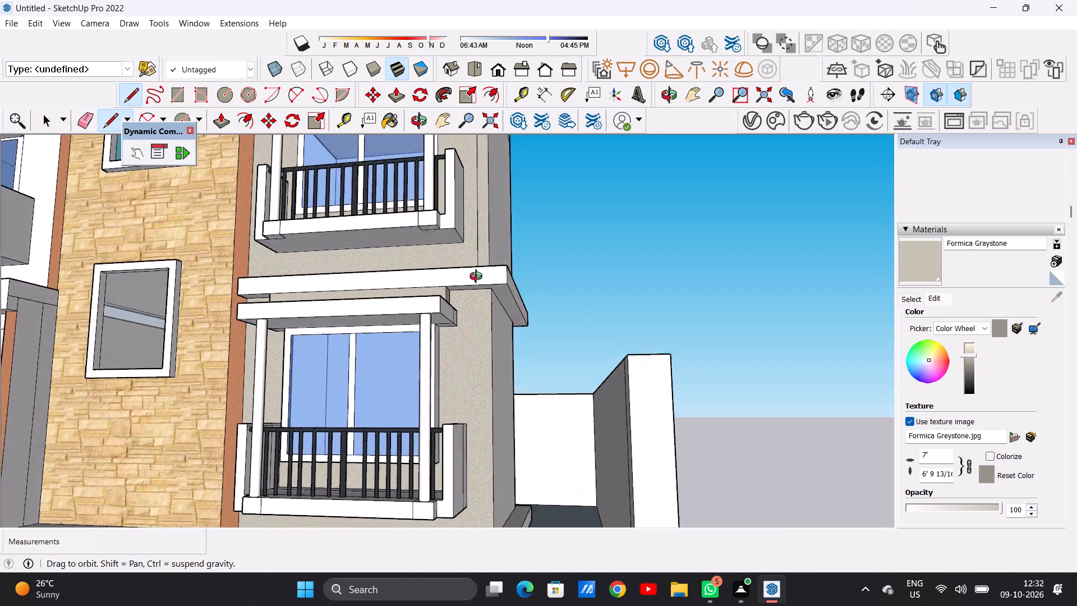
{"action": "middle_click_drag", "start_coordinate": [478, 278], "coordinate": [481, 270]}
{"action": "scroll", "coordinate": [477, 296], "scroll_direction": "up", "scroll_amount": 5}
{"action": "left_click", "coordinate": [479, 287]}
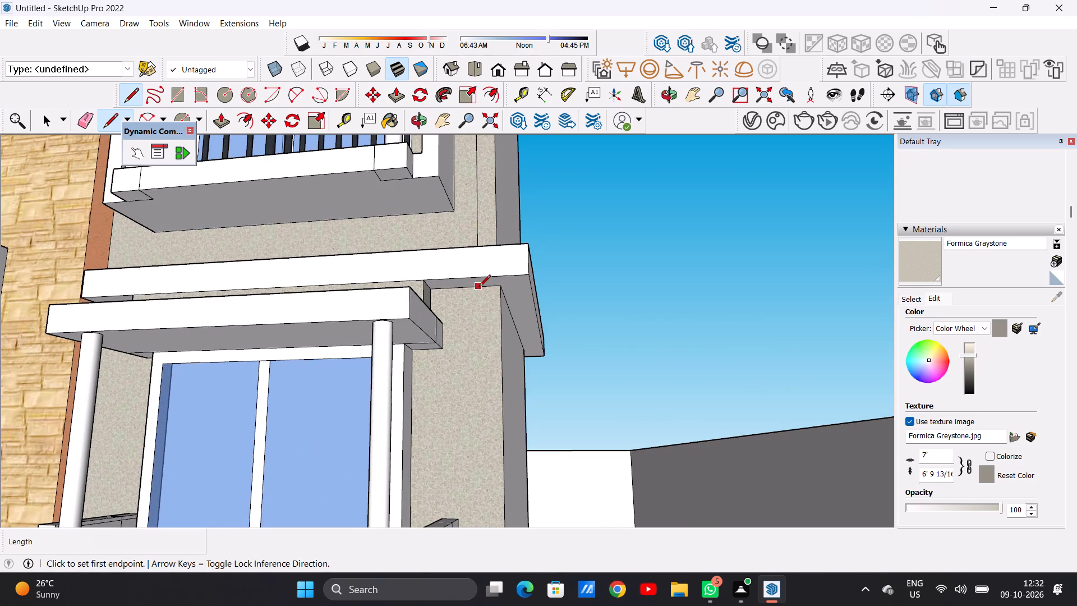
{"action": "scroll", "coordinate": [480, 365], "scroll_direction": "down", "scroll_amount": 10}
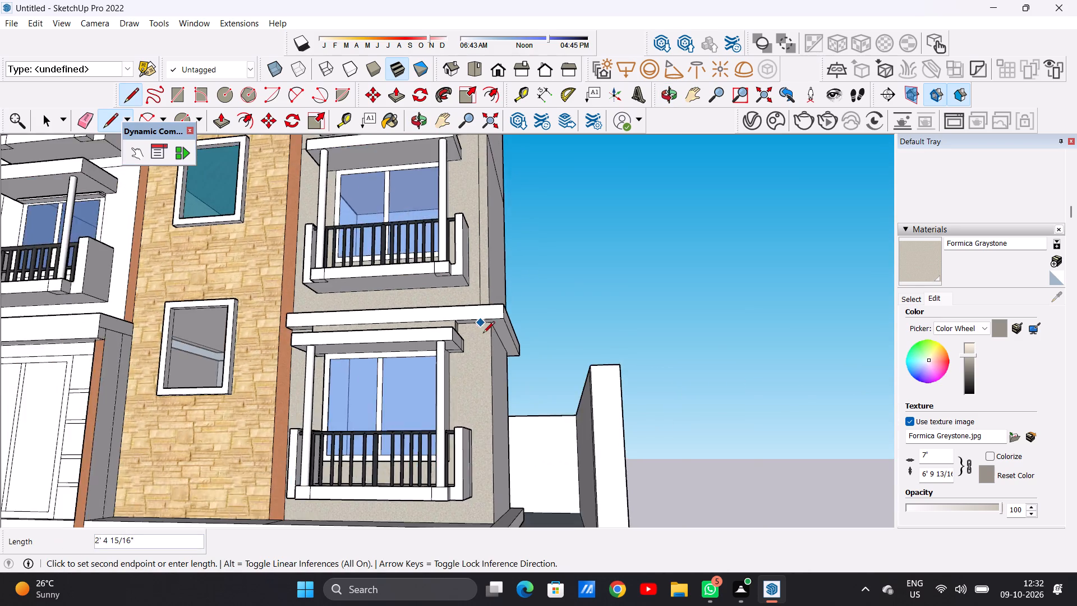
{"action": "scroll", "coordinate": [483, 334], "scroll_direction": "down", "scroll_amount": 1}
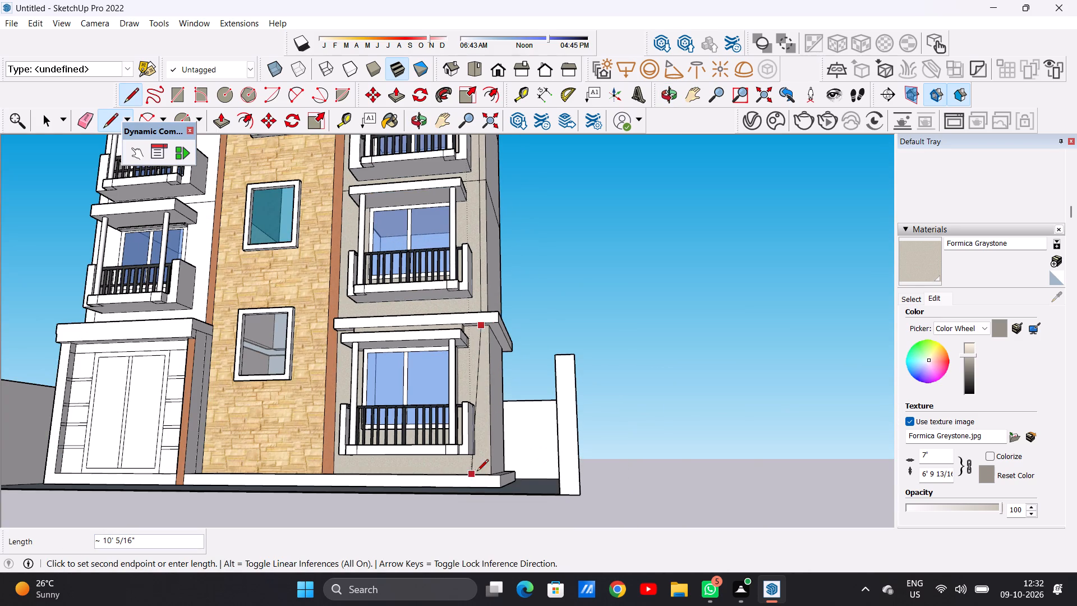
{"action": "left_click", "coordinate": [478, 472]}
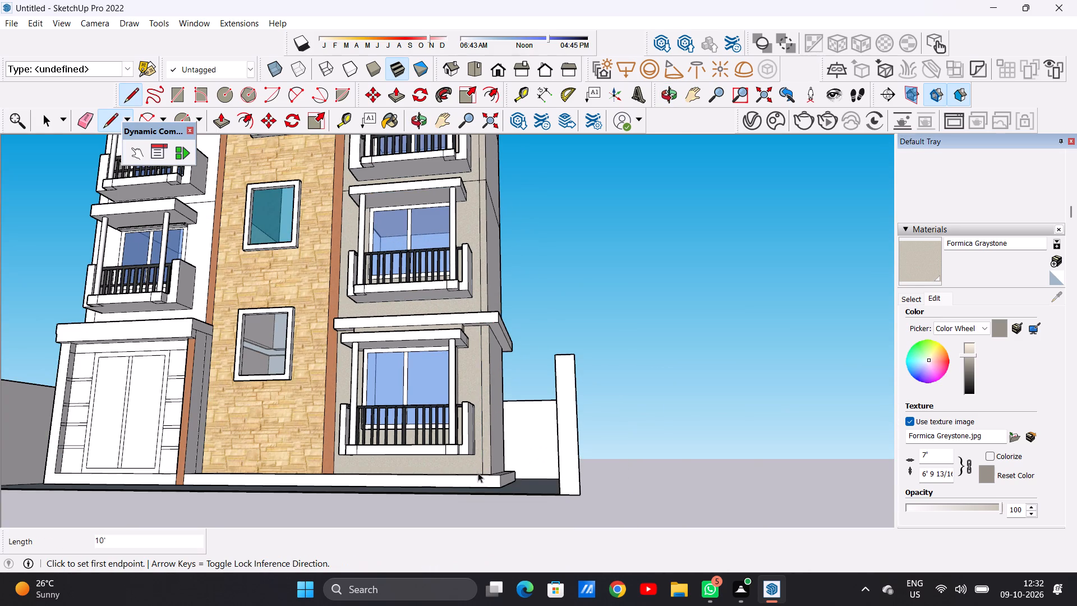
{"action": "key", "text": "space"}
Paint the right wing's narrow outer corner strip on the top two storeys with Quartz Light Grey from Synthetic Surfaces.
{"action": "middle_click_drag", "start_coordinate": [481, 460], "coordinate": [498, 512]}
{"action": "scroll", "coordinate": [501, 479], "scroll_direction": "down", "scroll_amount": 8}
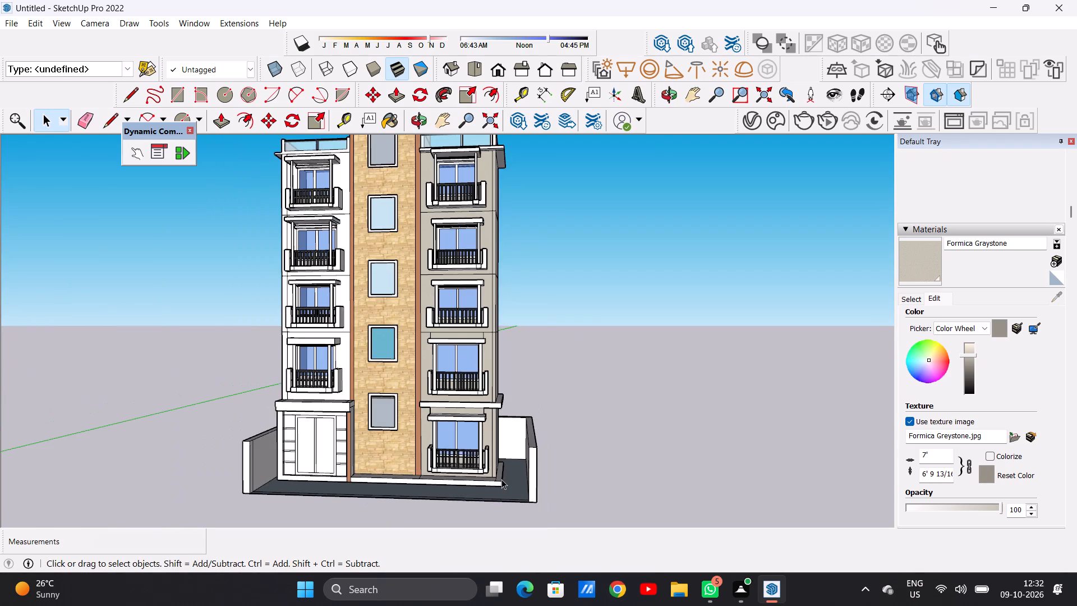
{"action": "scroll", "coordinate": [501, 479], "scroll_direction": "down", "scroll_amount": 8}
{"action": "scroll", "coordinate": [490, 361], "scroll_direction": "up", "scroll_amount": 4}
{"action": "scroll", "coordinate": [504, 335], "scroll_direction": "down", "scroll_amount": 1}
{"action": "scroll", "coordinate": [507, 310], "scroll_direction": "up", "scroll_amount": 1}
{"action": "scroll", "coordinate": [498, 314], "scroll_direction": "down", "scroll_amount": 1}
{"action": "scroll", "coordinate": [496, 316], "scroll_direction": "up", "scroll_amount": 14}
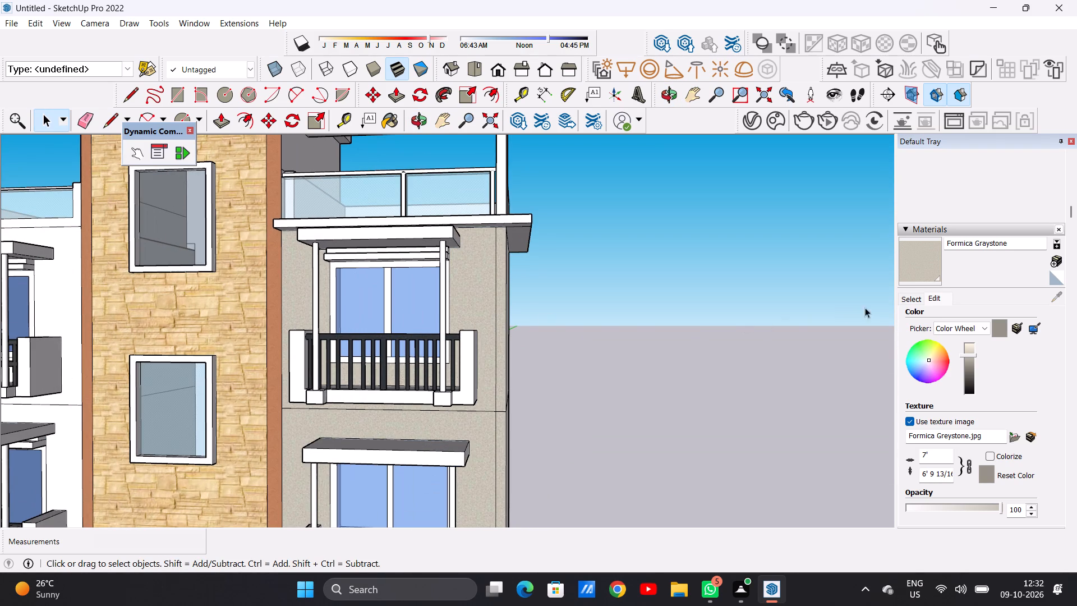
{"action": "left_click", "coordinate": [912, 300]}
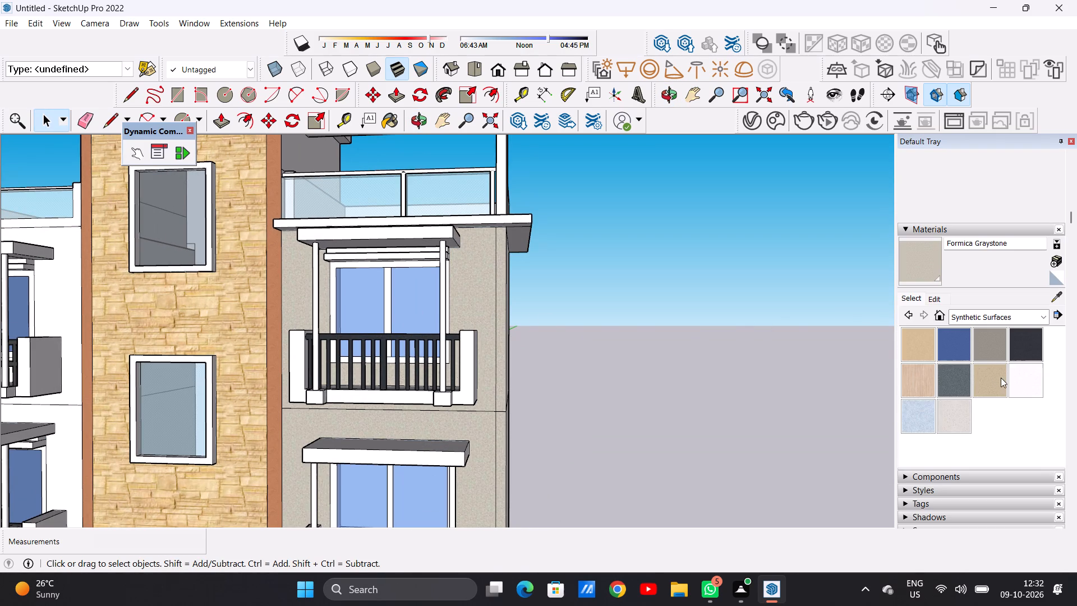
{"action": "left_click", "coordinate": [1013, 375]}
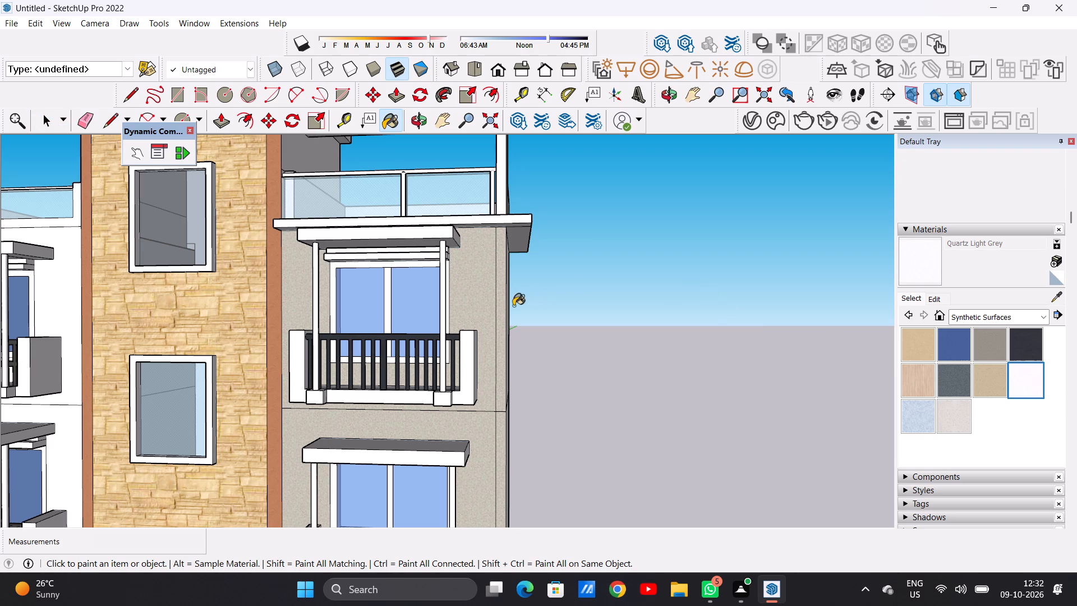
{"action": "scroll", "coordinate": [499, 309], "scroll_direction": "up", "scroll_amount": 10}
{"action": "left_click", "coordinate": [507, 297]}
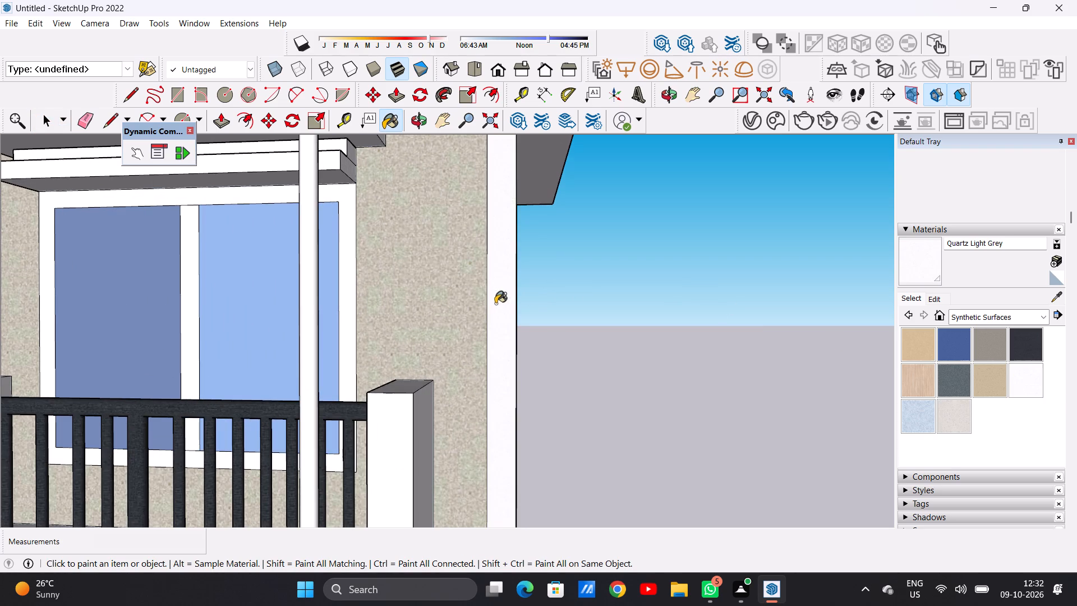
{"action": "scroll", "coordinate": [496, 302], "scroll_direction": "down", "scroll_amount": 16}
{"action": "scroll", "coordinate": [502, 435], "scroll_direction": "up", "scroll_amount": 11}
{"action": "left_click", "coordinate": [482, 399]}
Paint the right wing's corner strip on the two storeys directly above the ground floor's ledge with Quartz Light Grey.
{"action": "scroll", "coordinate": [479, 384], "scroll_direction": "down", "scroll_amount": 2}
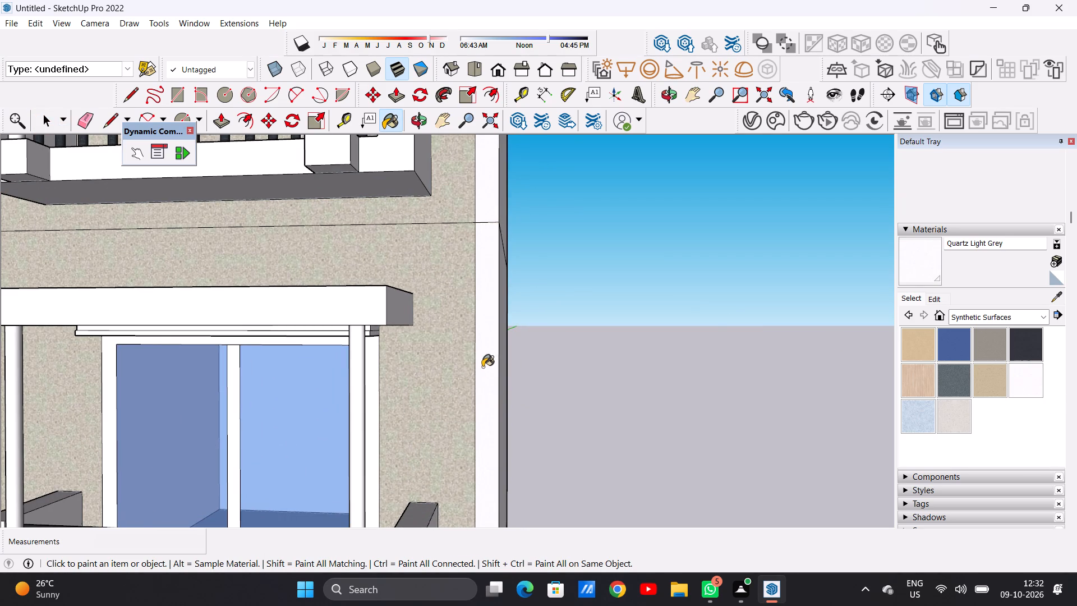
{"action": "scroll", "coordinate": [482, 367], "scroll_direction": "down", "scroll_amount": 18}
{"action": "scroll", "coordinate": [489, 429], "scroll_direction": "up", "scroll_amount": 3}
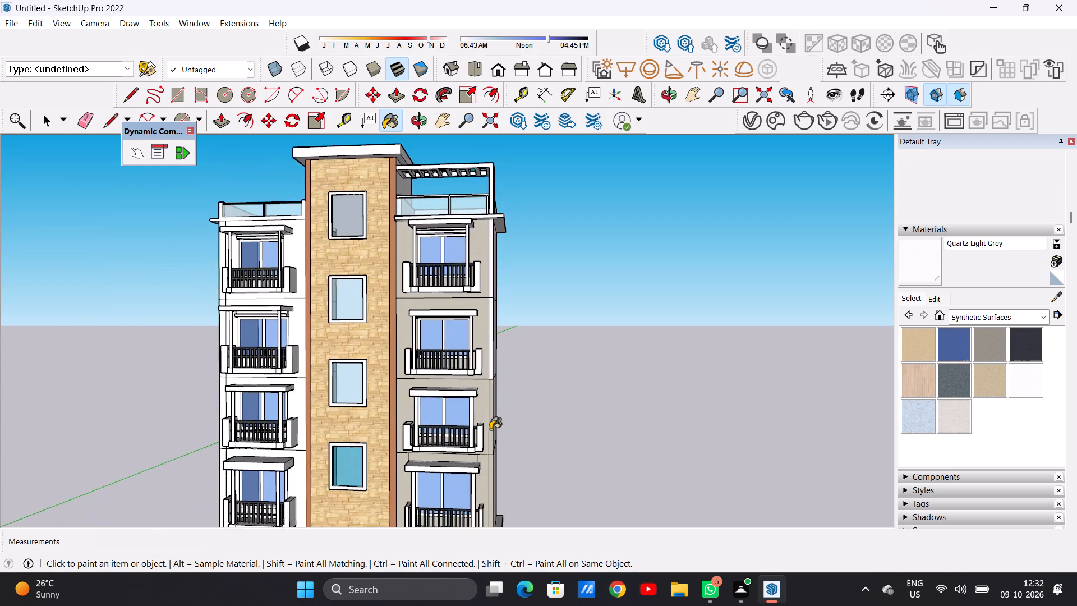
{"action": "scroll", "coordinate": [490, 429], "scroll_direction": "up", "scroll_amount": 13}
{"action": "left_click", "coordinate": [492, 423]}
{"action": "scroll", "coordinate": [492, 423], "scroll_direction": "down", "scroll_amount": 2}
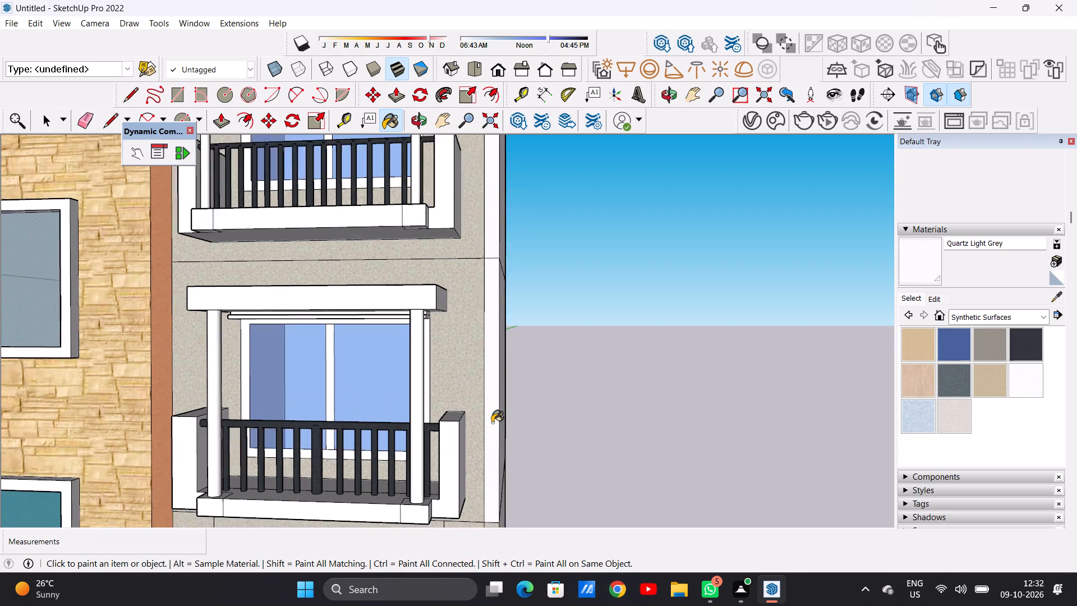
{"action": "scroll", "coordinate": [492, 423], "scroll_direction": "down", "scroll_amount": 14}
{"action": "scroll", "coordinate": [499, 444], "scroll_direction": "up", "scroll_amount": 7}
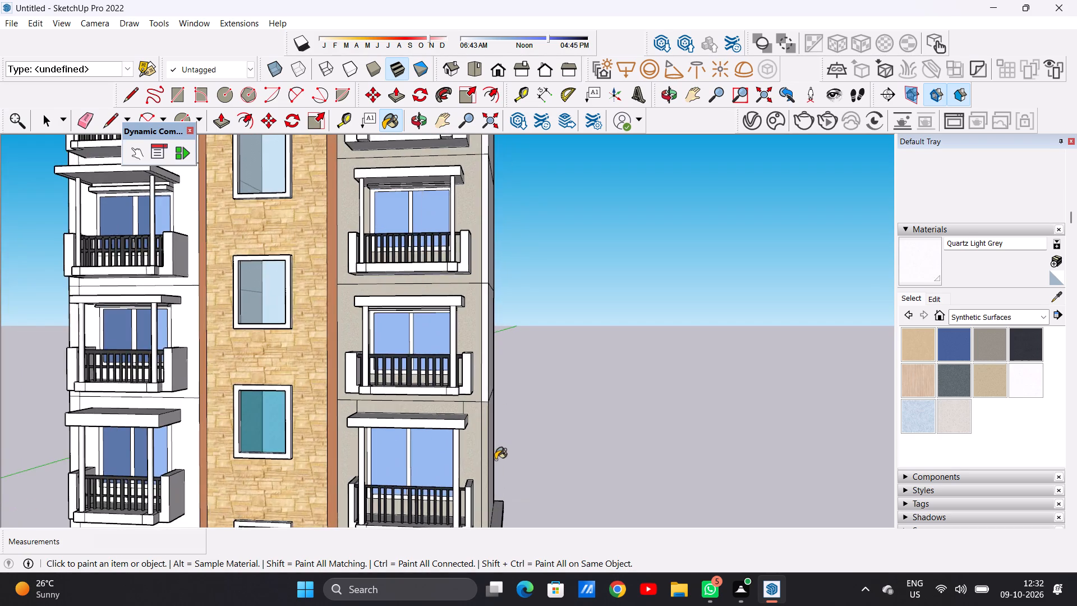
{"action": "scroll", "coordinate": [482, 452], "scroll_direction": "up", "scroll_amount": 3}
{"action": "scroll", "coordinate": [482, 452], "scroll_direction": "down", "scroll_amount": 1}
{"action": "scroll", "coordinate": [482, 452], "scroll_direction": "up", "scroll_amount": 9}
{"action": "left_click", "coordinate": [486, 428]}
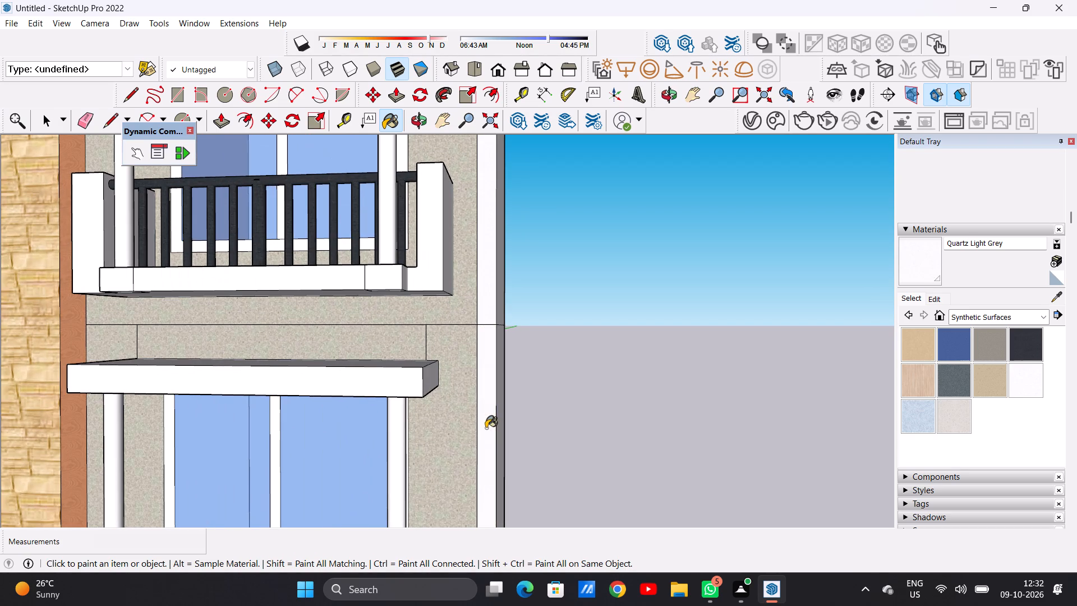
Paint the right wing's ground-floor corner strip below the ledge with Quartz Light Grey.
{"action": "scroll", "coordinate": [490, 397], "scroll_direction": "down", "scroll_amount": 5}
{"action": "scroll", "coordinate": [484, 397], "scroll_direction": "down", "scroll_amount": 17}
{"action": "scroll", "coordinate": [485, 453], "scroll_direction": "up", "scroll_amount": 3}
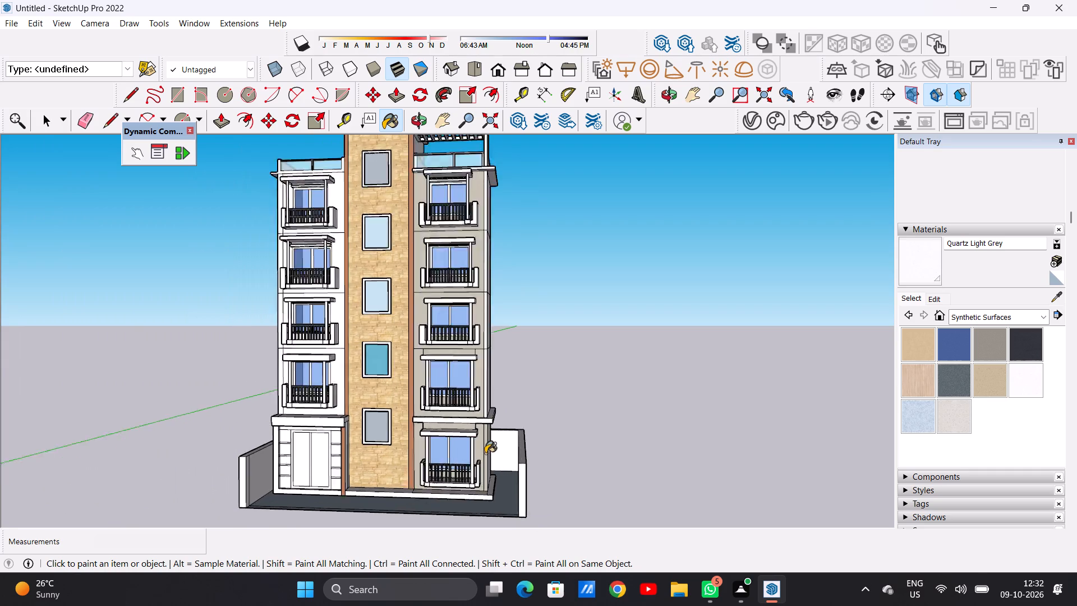
{"action": "scroll", "coordinate": [485, 453], "scroll_direction": "up", "scroll_amount": 16}
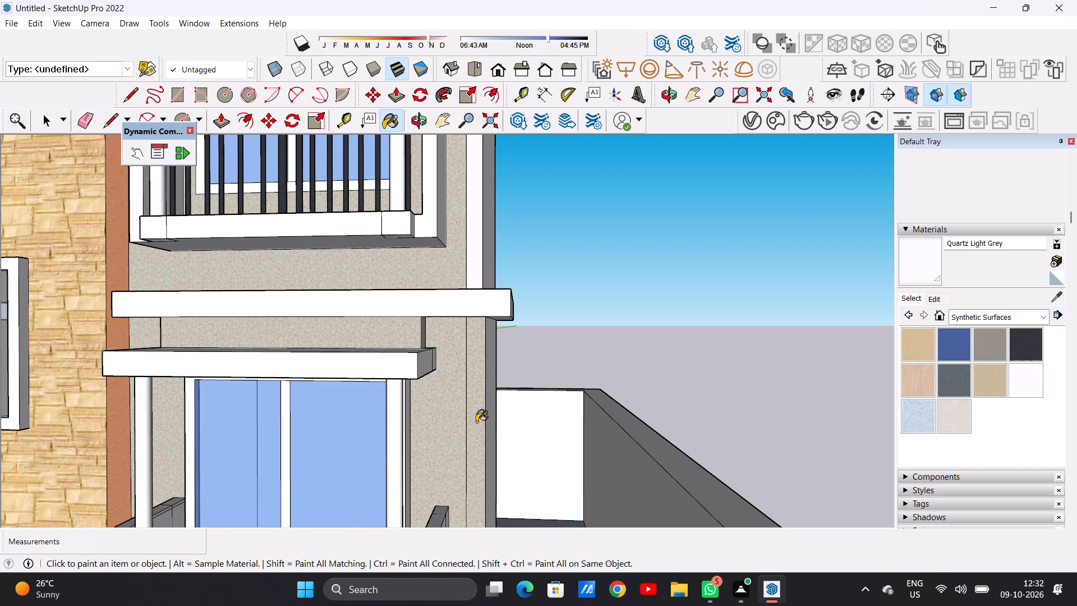
{"action": "left_click", "coordinate": [476, 422]}
Examine the right wing's light grey corner strip, its side wall and the whole front facade from several angles and distances.
{"action": "scroll", "coordinate": [471, 424], "scroll_direction": "down", "scroll_amount": 17}
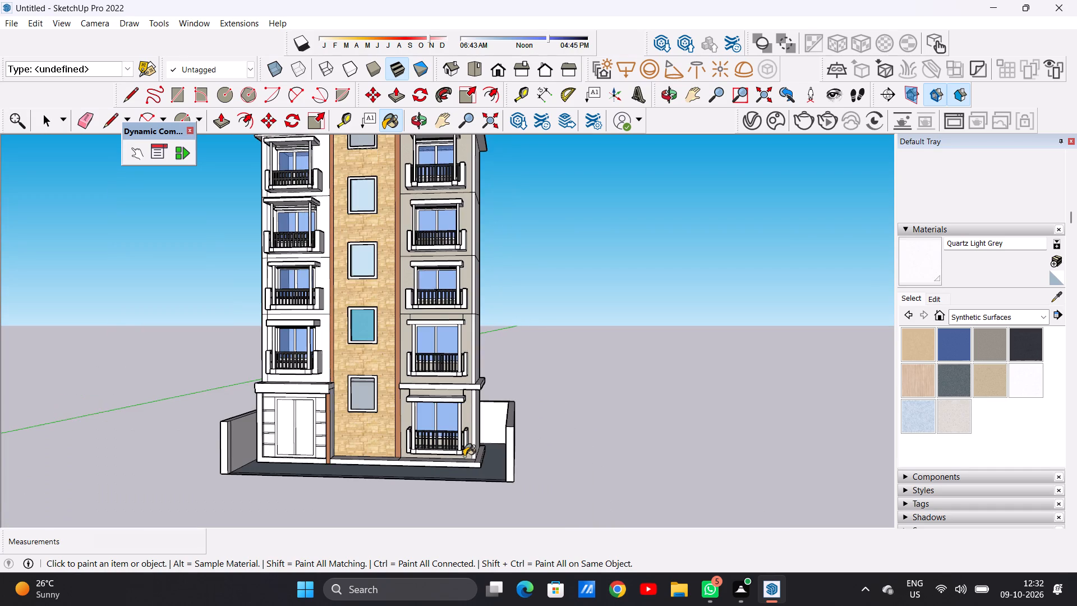
{"action": "scroll", "coordinate": [465, 465], "scroll_direction": "up", "scroll_amount": 18}
{"action": "scroll", "coordinate": [468, 449], "scroll_direction": "down", "scroll_amount": 5}
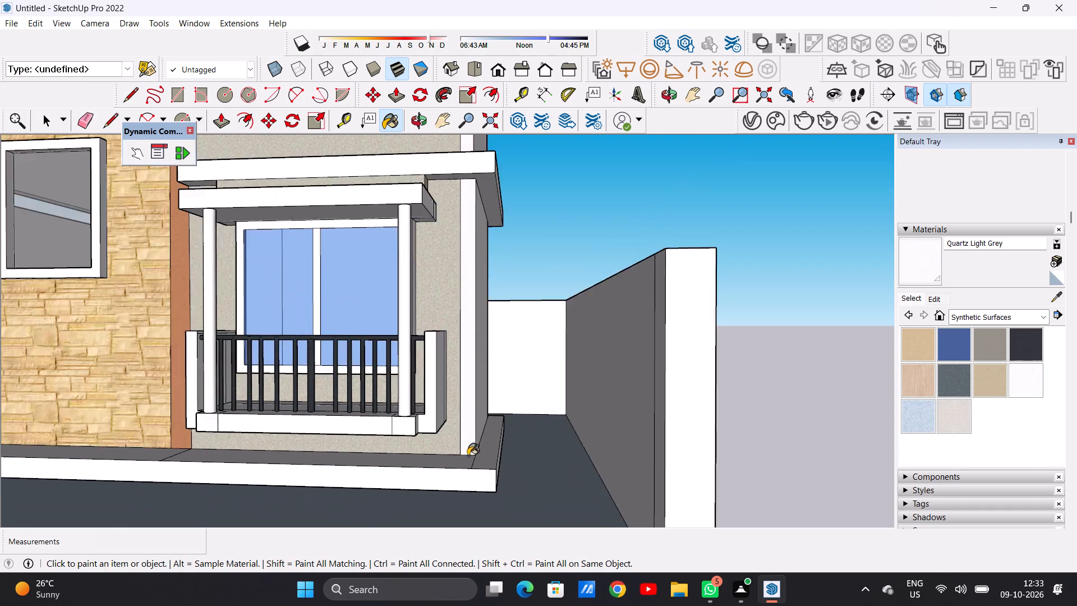
{"action": "scroll", "coordinate": [468, 456], "scroll_direction": "down", "scroll_amount": 11}
{"action": "scroll", "coordinate": [483, 457], "scroll_direction": "up", "scroll_amount": 1}
{"action": "scroll", "coordinate": [483, 457], "scroll_direction": "down", "scroll_amount": 8}
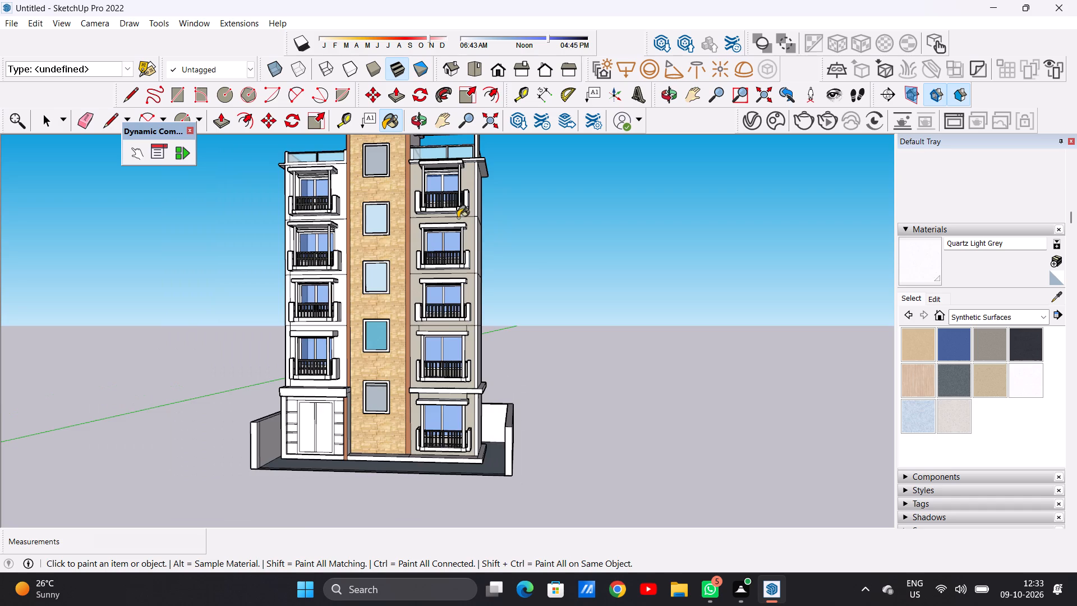
{"action": "scroll", "coordinate": [467, 201], "scroll_direction": "up", "scroll_amount": 6}
{"action": "middle_click_drag", "start_coordinate": [481, 183], "coordinate": [501, 254]}
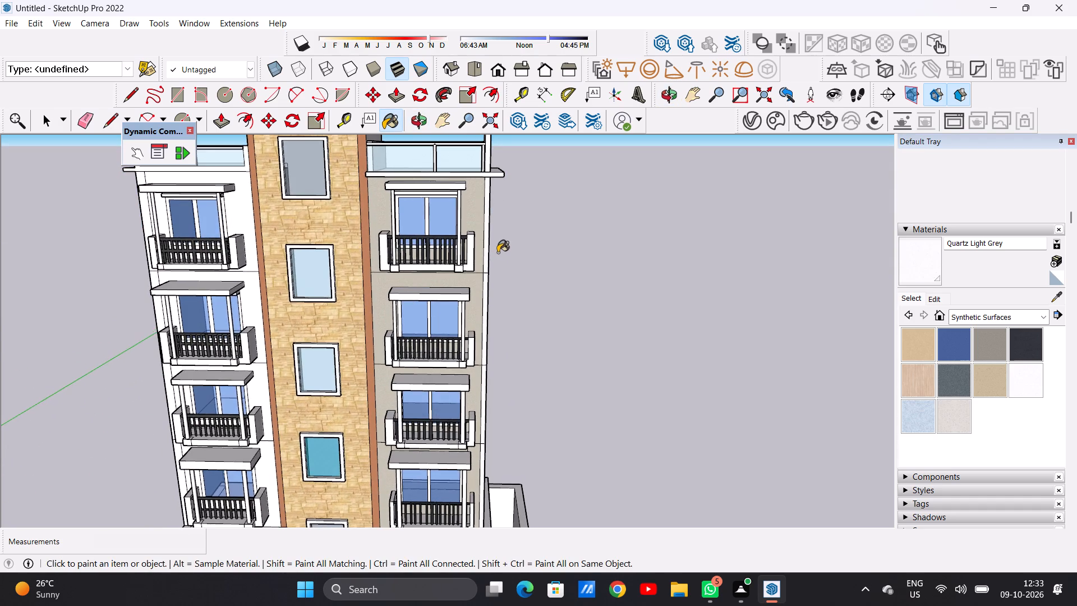
{"action": "scroll", "coordinate": [473, 292], "scroll_direction": "down", "scroll_amount": 7}
{"action": "scroll", "coordinate": [476, 226], "scroll_direction": "up", "scroll_amount": 13}
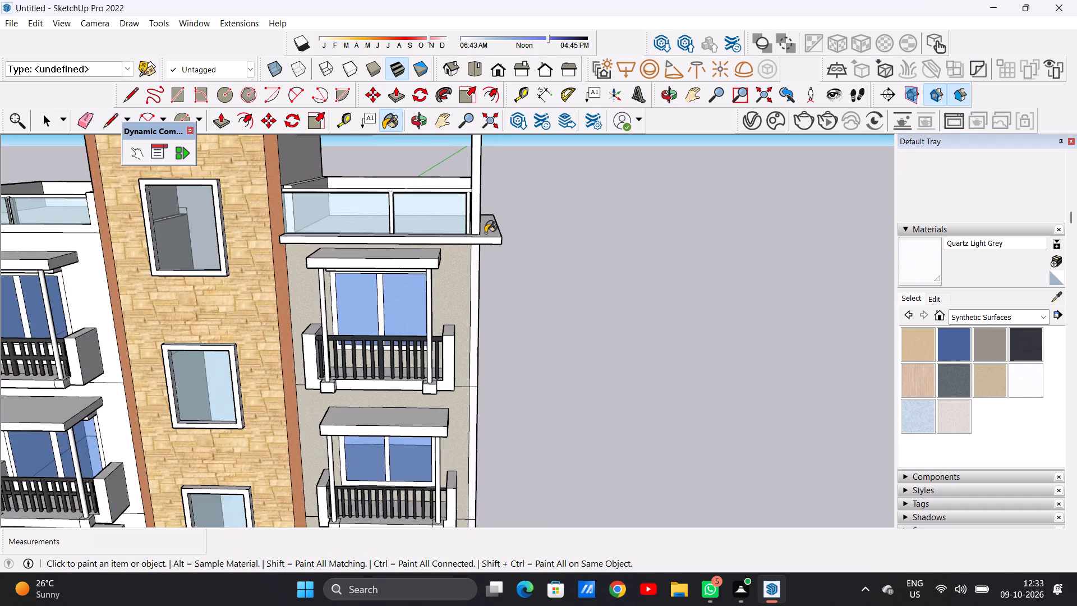
{"action": "scroll", "coordinate": [470, 244], "scroll_direction": "up", "scroll_amount": 6}
{"action": "scroll", "coordinate": [470, 264], "scroll_direction": "down", "scroll_amount": 16}
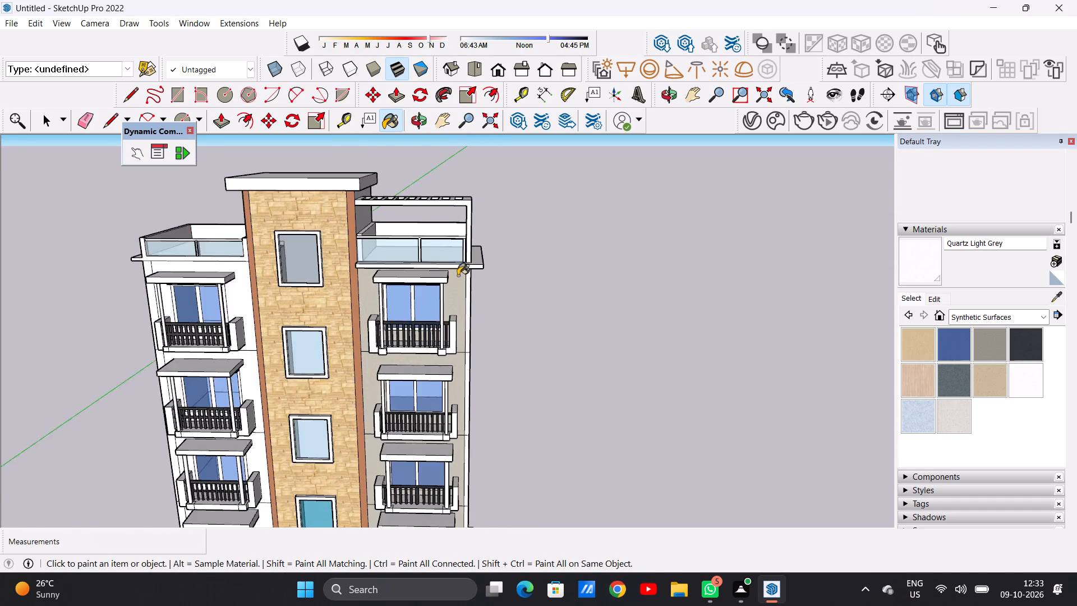
{"action": "scroll", "coordinate": [458, 276], "scroll_direction": "down", "scroll_amount": 6}
{"action": "middle_click_drag", "start_coordinate": [476, 382], "coordinate": [289, 380]}
{"action": "scroll", "coordinate": [467, 383], "scroll_direction": "up", "scroll_amount": 4}
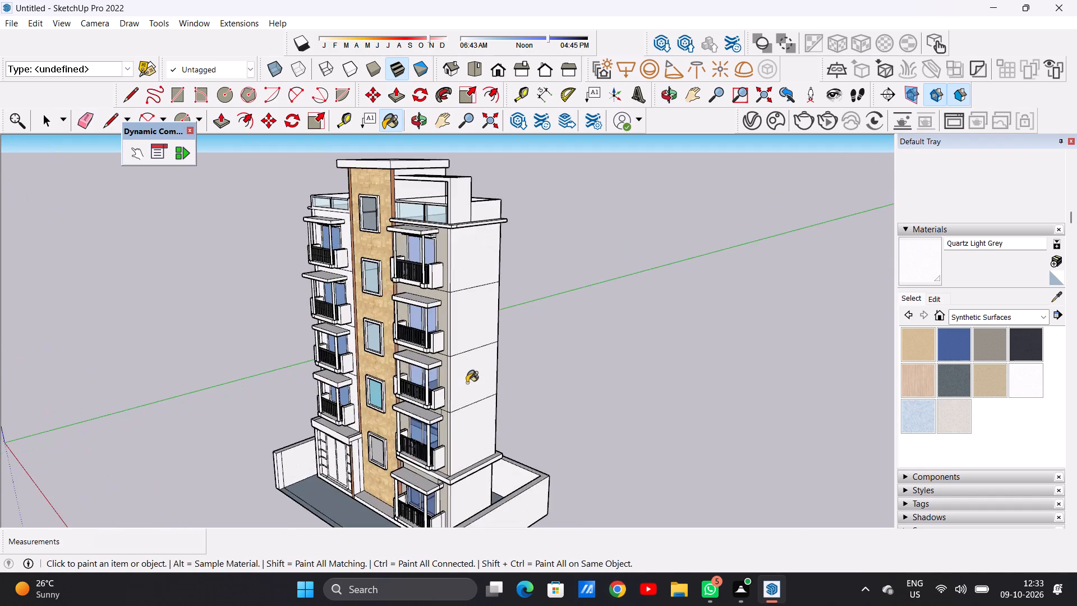
{"action": "scroll", "coordinate": [437, 380], "scroll_direction": "up", "scroll_amount": 6}
{"action": "middle_click_drag", "start_coordinate": [398, 384], "coordinate": [561, 375]}
{"action": "scroll", "coordinate": [502, 392], "scroll_direction": "down", "scroll_amount": 11}
{"action": "scroll", "coordinate": [508, 354], "scroll_direction": "up", "scroll_amount": 5}
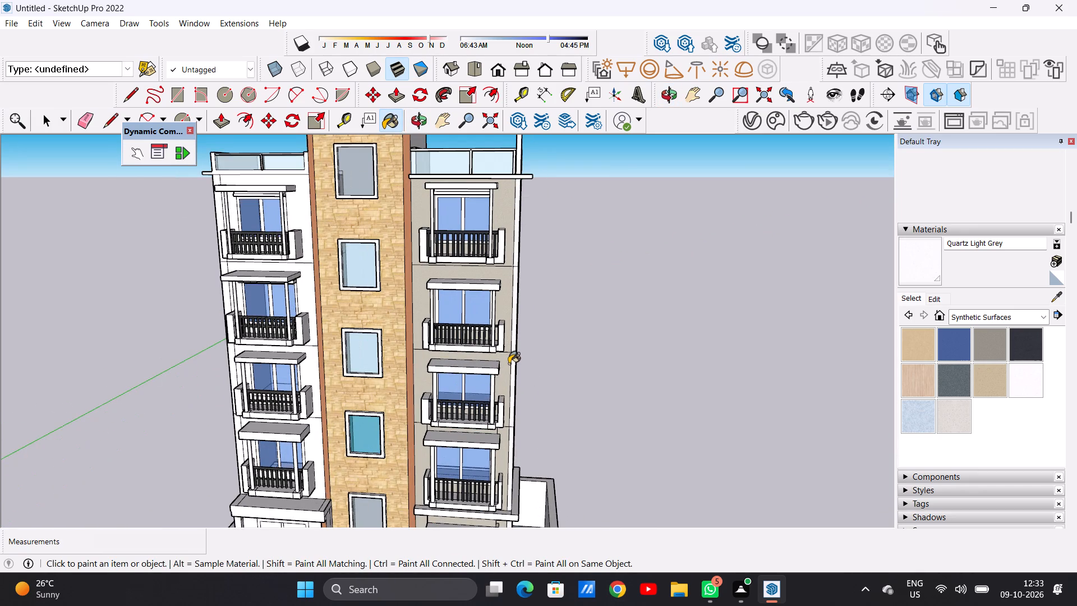
{"action": "scroll", "coordinate": [525, 287], "scroll_direction": "down", "scroll_amount": 3}
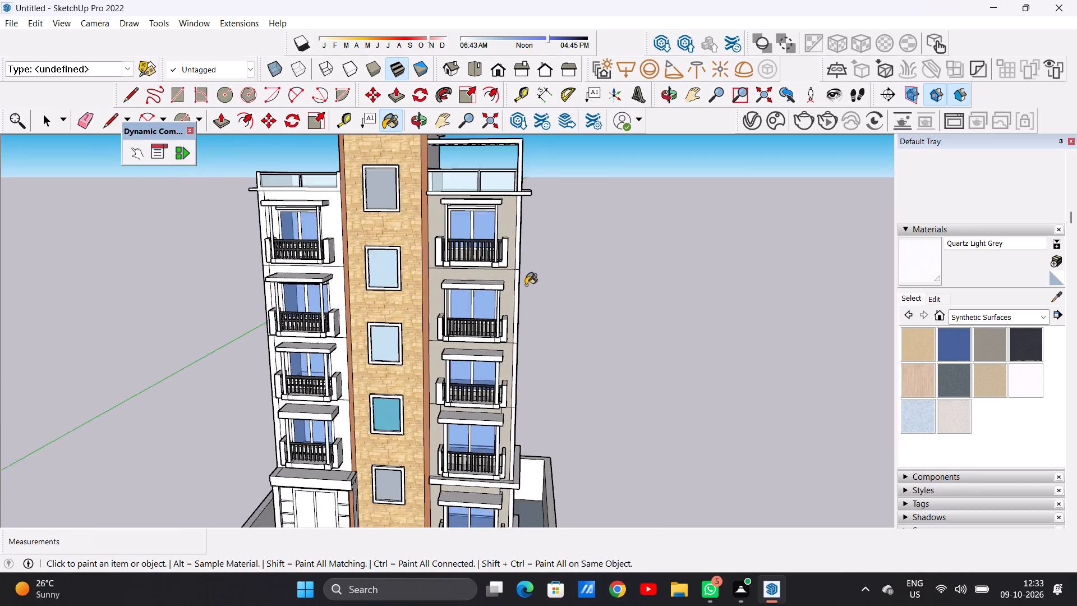
{"action": "scroll", "coordinate": [526, 285], "scroll_direction": "down", "scroll_amount": 14}
{"action": "scroll", "coordinate": [517, 303], "scroll_direction": "up", "scroll_amount": 15}
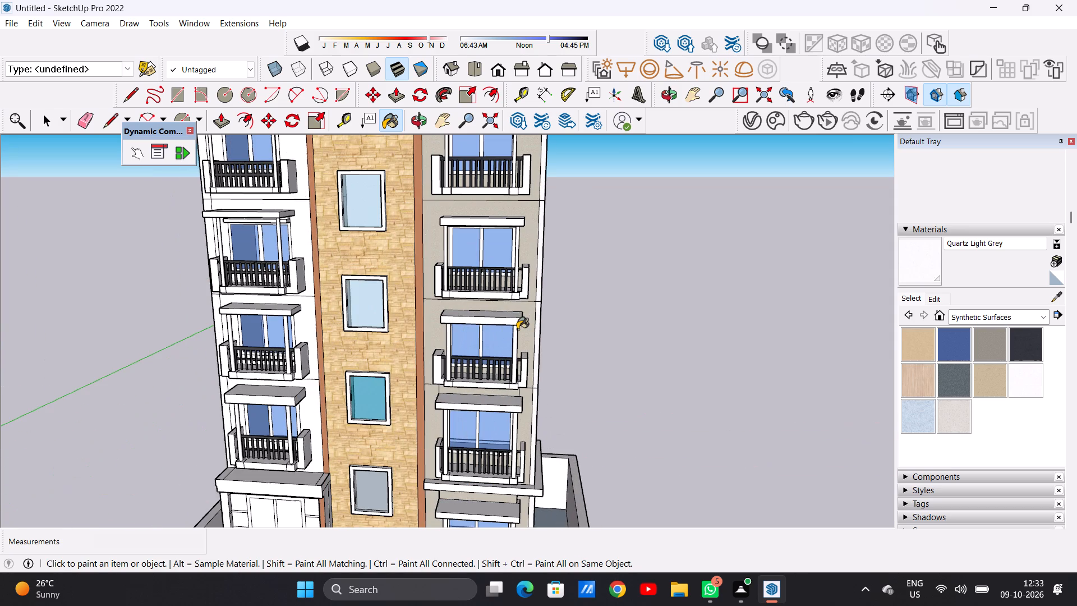
{"action": "key", "text": "space"}
{"action": "scroll", "coordinate": [537, 351], "scroll_direction": "down", "scroll_amount": 11}
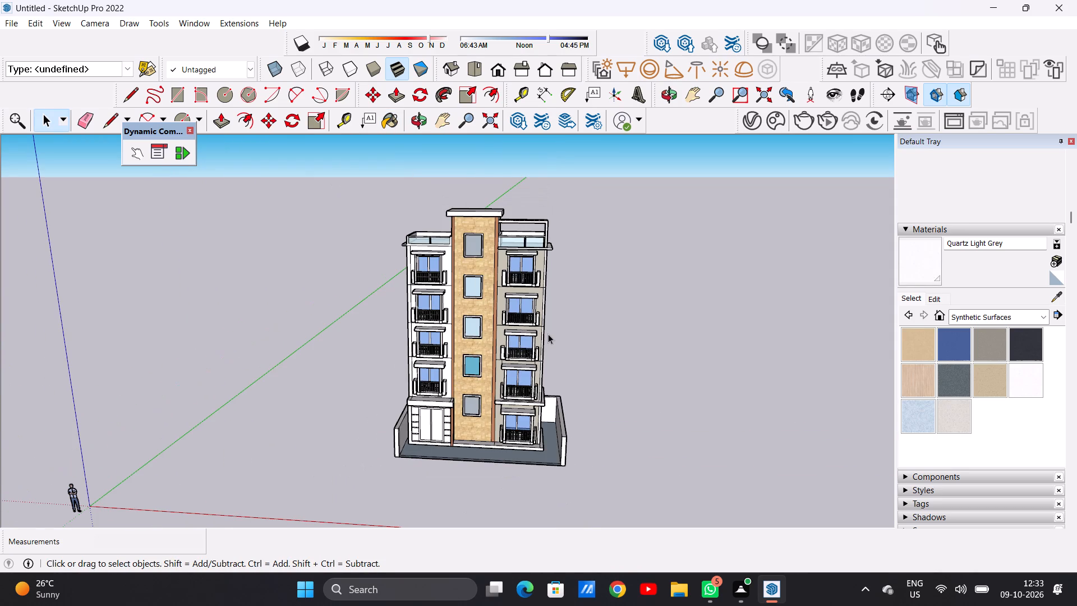
{"action": "scroll", "coordinate": [523, 334], "scroll_direction": "up", "scroll_amount": 3}
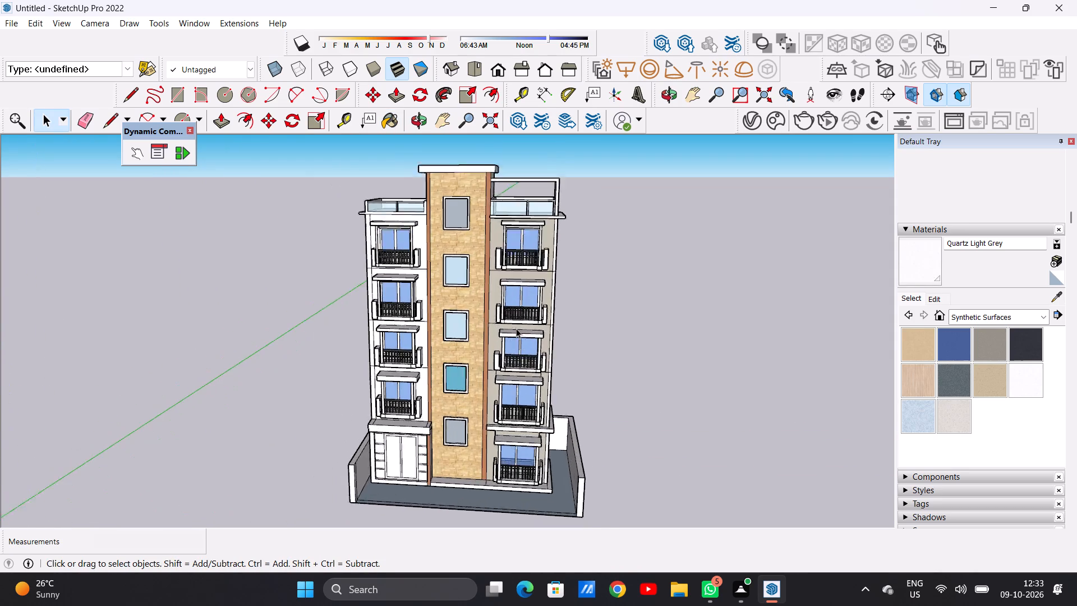
{"action": "scroll", "coordinate": [516, 328], "scroll_direction": "up", "scroll_amount": 3}
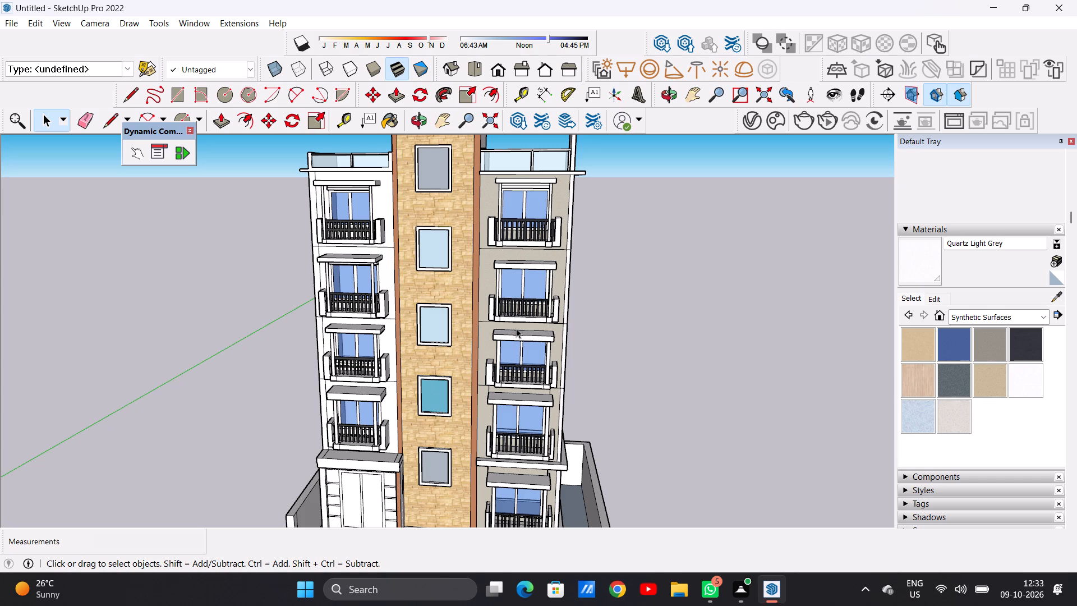
{"action": "key", "text": "space"}
{"action": "scroll", "coordinate": [485, 306], "scroll_direction": "down", "scroll_amount": 20}
{"action": "scroll", "coordinate": [485, 306], "scroll_direction": "down", "scroll_amount": 13}
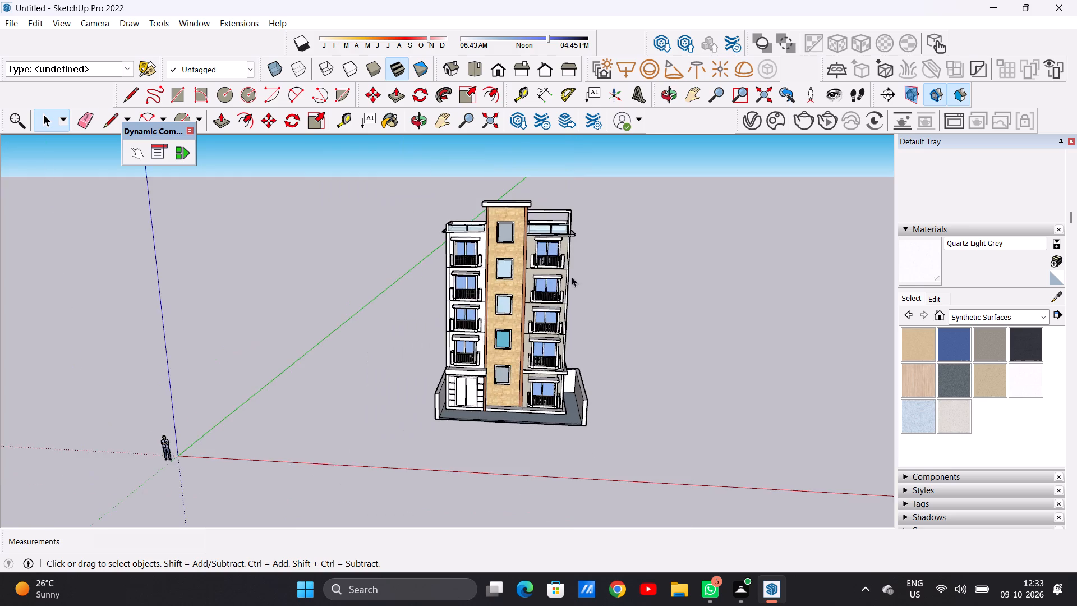
Examine the front facade, comparing the unpainted left wing with the finished right wing and its side wall from several angles and distances.
{"action": "scroll", "coordinate": [563, 322], "scroll_direction": "up", "scroll_amount": 15}
{"action": "scroll", "coordinate": [651, 316], "scroll_direction": "up", "scroll_amount": 1}
{"action": "middle_click_drag", "start_coordinate": [646, 317], "coordinate": [478, 319]}
{"action": "scroll", "coordinate": [595, 324], "scroll_direction": "down", "scroll_amount": 2}
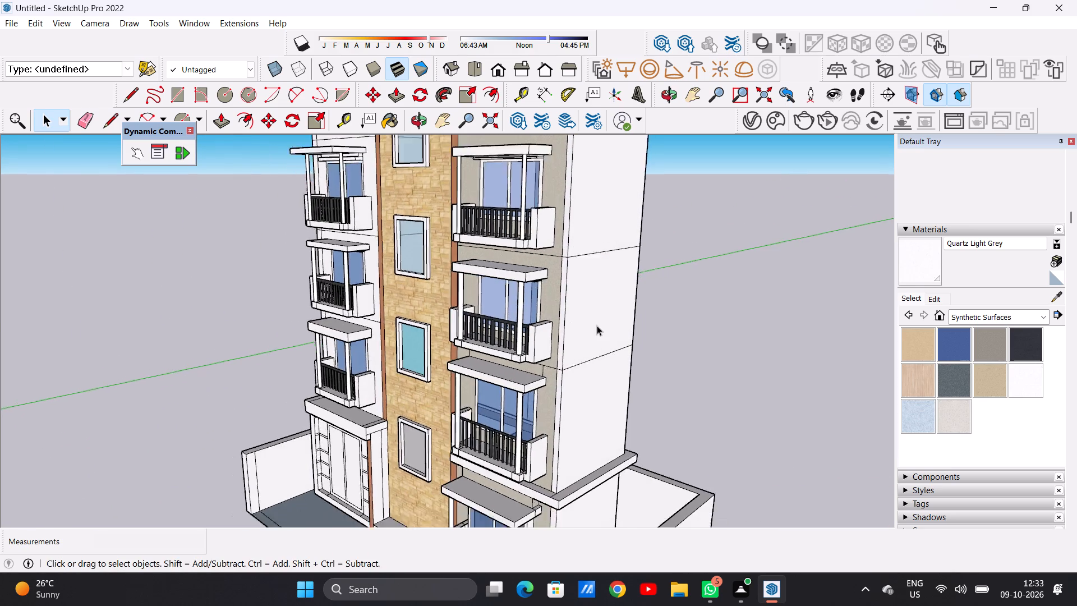
{"action": "scroll", "coordinate": [597, 325], "scroll_direction": "down", "scroll_amount": 11}
{"action": "middle_click_drag", "start_coordinate": [561, 337], "coordinate": [708, 324]}
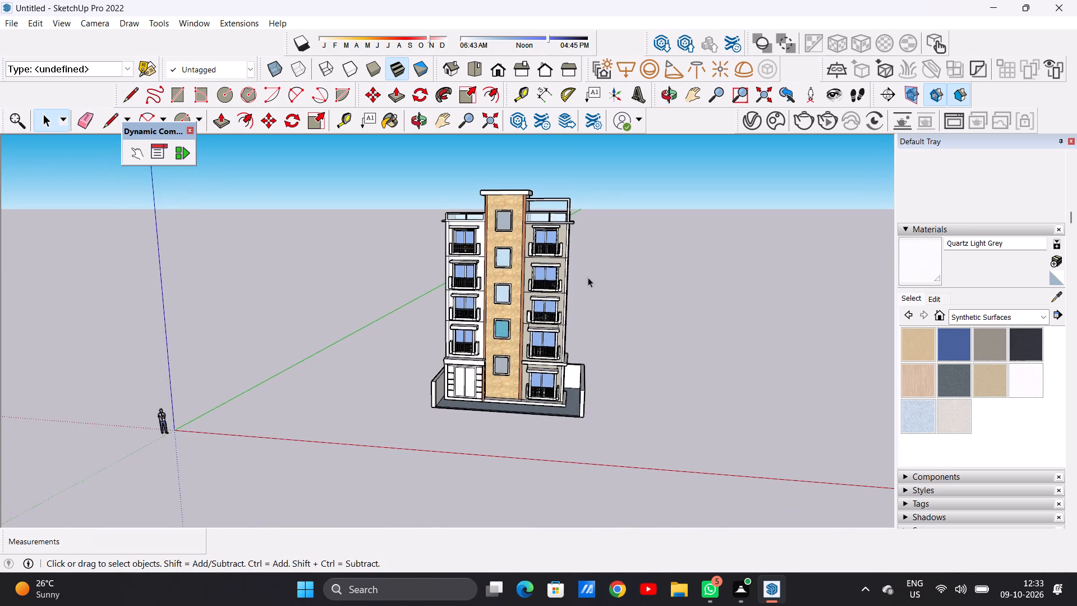
{"action": "scroll", "coordinate": [573, 241], "scroll_direction": "up", "scroll_amount": 13}
{"action": "middle_click_drag", "start_coordinate": [517, 246], "coordinate": [528, 247]}
{"action": "scroll", "coordinate": [596, 264], "scroll_direction": "down", "scroll_amount": 10}
{"action": "scroll", "coordinate": [525, 259], "scroll_direction": "up", "scroll_amount": 6}
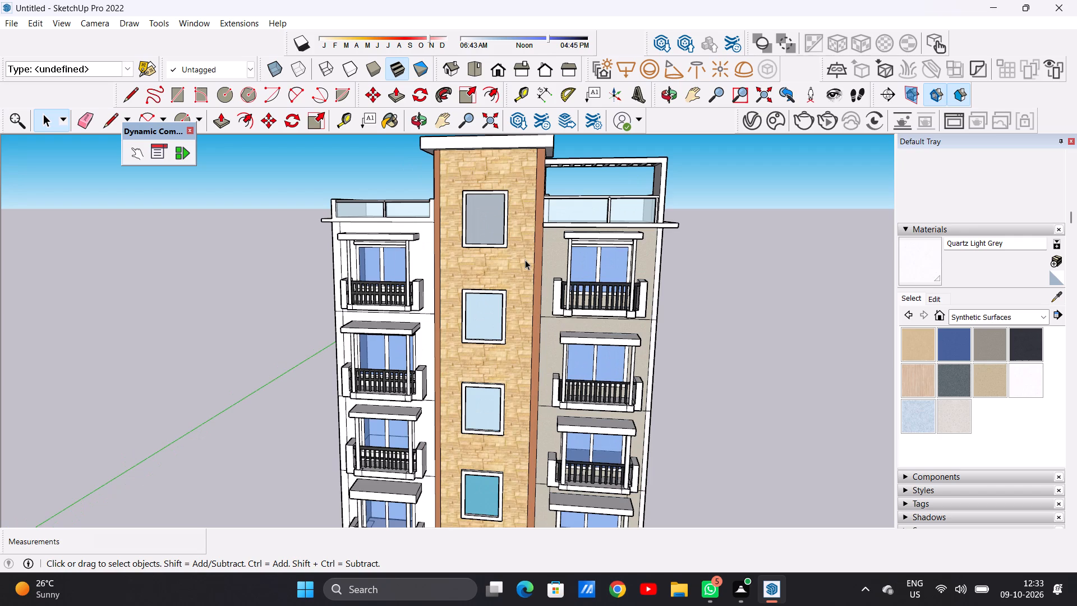
{"action": "scroll", "coordinate": [541, 355], "scroll_direction": "down", "scroll_amount": 9}
{"action": "scroll", "coordinate": [556, 258], "scroll_direction": "down", "scroll_amount": 4}
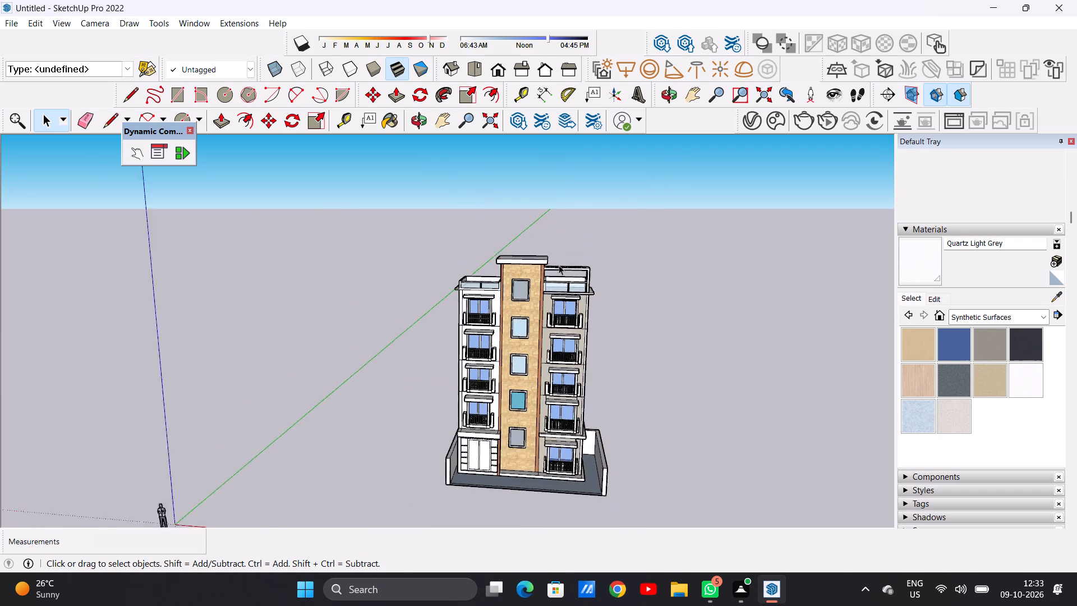
{"action": "scroll", "coordinate": [593, 348], "scroll_direction": "up", "scroll_amount": 8}
{"action": "scroll", "coordinate": [575, 342], "scroll_direction": "down", "scroll_amount": 1}
{"action": "scroll", "coordinate": [574, 342], "scroll_direction": "up", "scroll_amount": 6}
{"action": "middle_click_drag", "start_coordinate": [581, 329], "coordinate": [510, 333]}
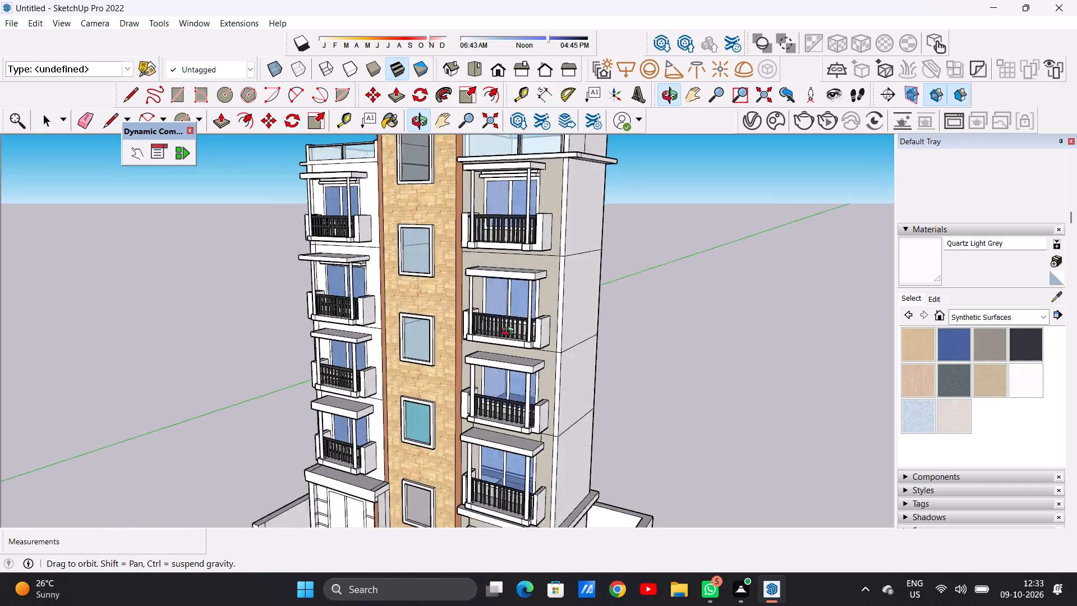
{"action": "middle_click_drag", "start_coordinate": [510, 333], "coordinate": [586, 321]}
{"action": "scroll", "coordinate": [586, 320], "scroll_direction": "up", "scroll_amount": 1}
{"action": "scroll", "coordinate": [551, 324], "scroll_direction": "down", "scroll_amount": 11}
{"action": "scroll", "coordinate": [537, 392], "scroll_direction": "up", "scroll_amount": 2}
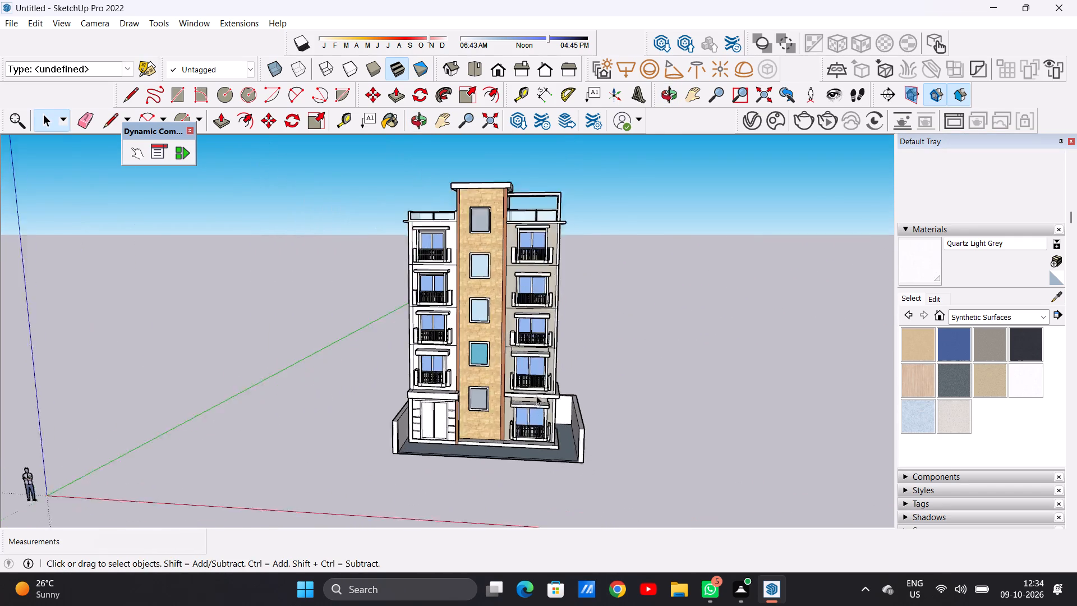
{"action": "scroll", "coordinate": [536, 396], "scroll_direction": "up", "scroll_amount": 10}
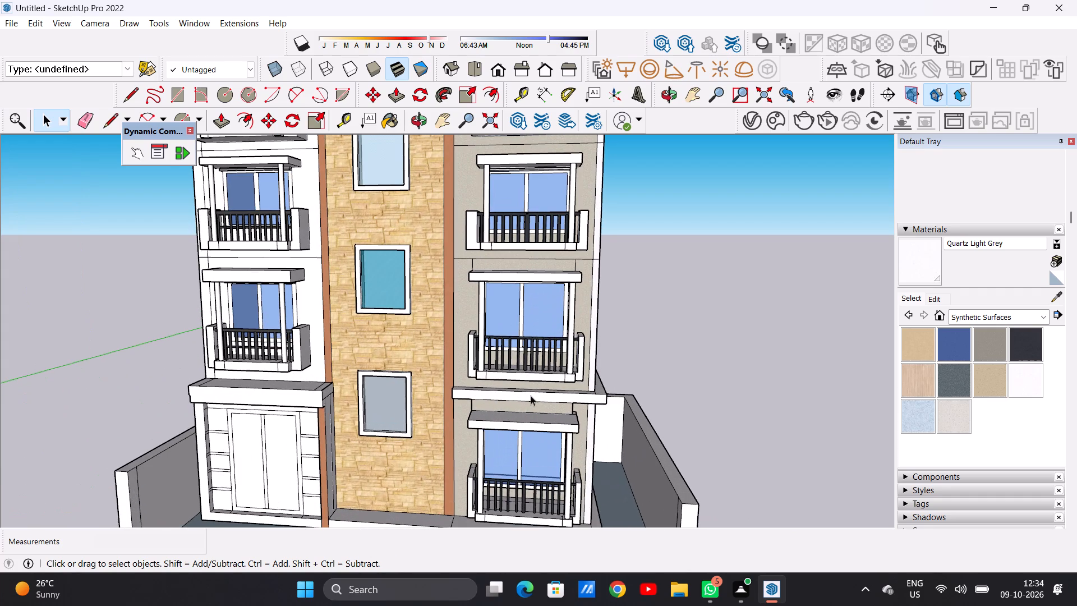
{"action": "scroll", "coordinate": [484, 347], "scroll_direction": "down", "scroll_amount": 10}
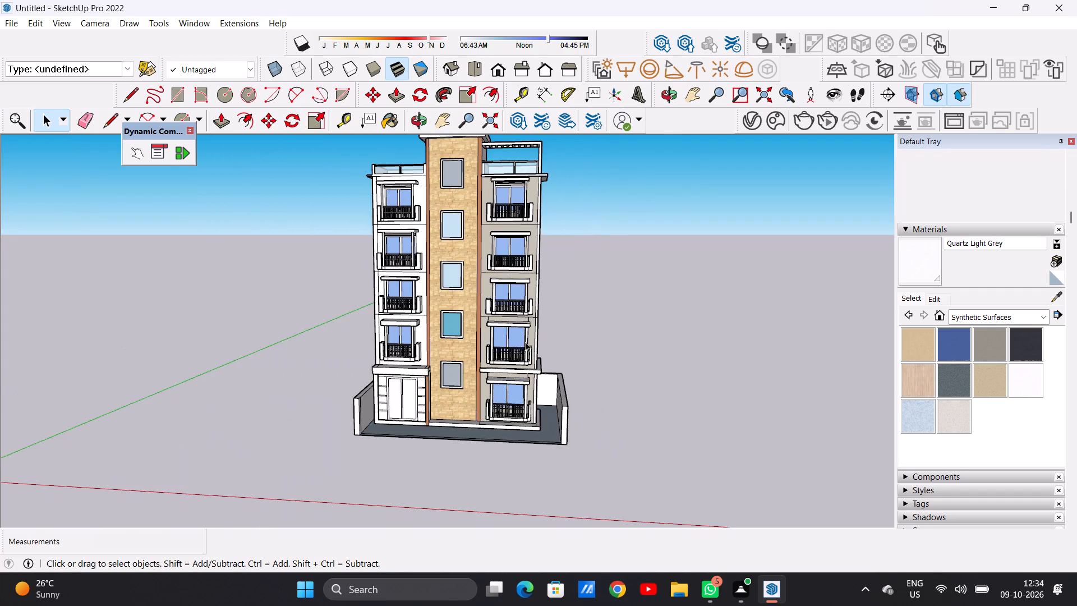
{"action": "middle_click_drag", "start_coordinate": [520, 342], "coordinate": [409, 372]}
{"action": "scroll", "coordinate": [501, 299], "scroll_direction": "up", "scroll_amount": 7}
{"action": "scroll", "coordinate": [504, 258], "scroll_direction": "down", "scroll_amount": 10}
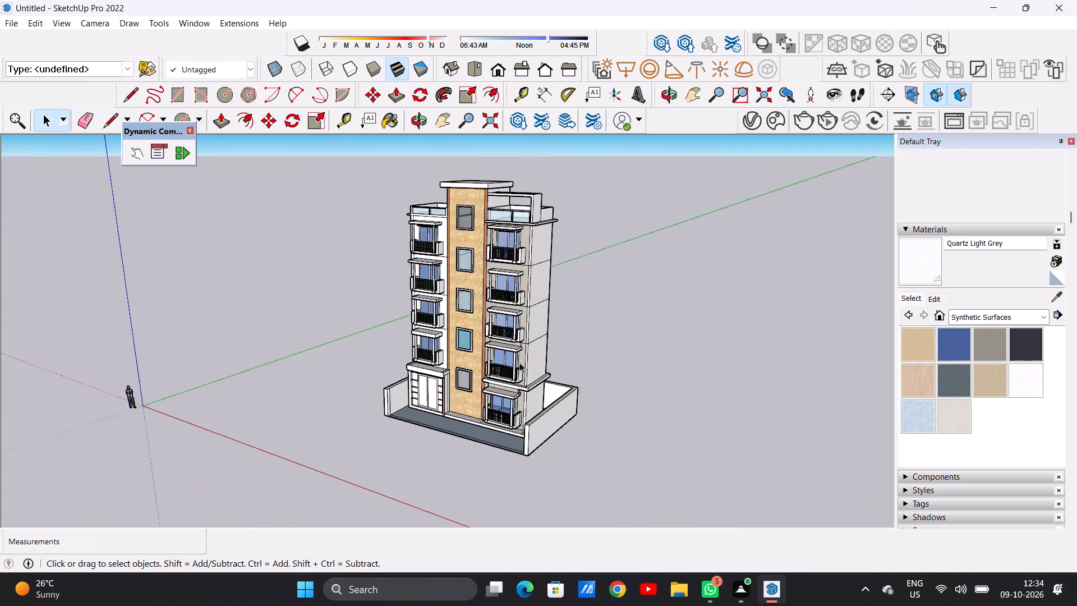
{"action": "scroll", "coordinate": [519, 362], "scroll_direction": "down", "scroll_amount": 3}
{"action": "scroll", "coordinate": [523, 233], "scroll_direction": "up", "scroll_amount": 12}
{"action": "middle_click_drag", "start_coordinate": [516, 373], "coordinate": [544, 337]}
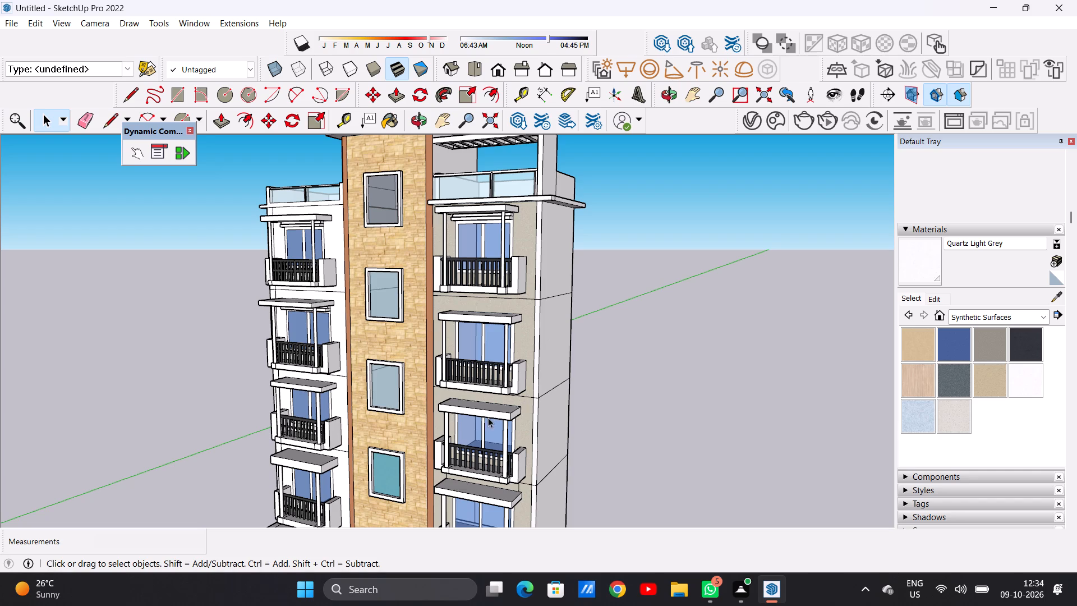
{"action": "scroll", "coordinate": [462, 337], "scroll_direction": "down", "scroll_amount": 20}
{"action": "scroll", "coordinate": [462, 337], "scroll_direction": "down", "scroll_amount": 6}
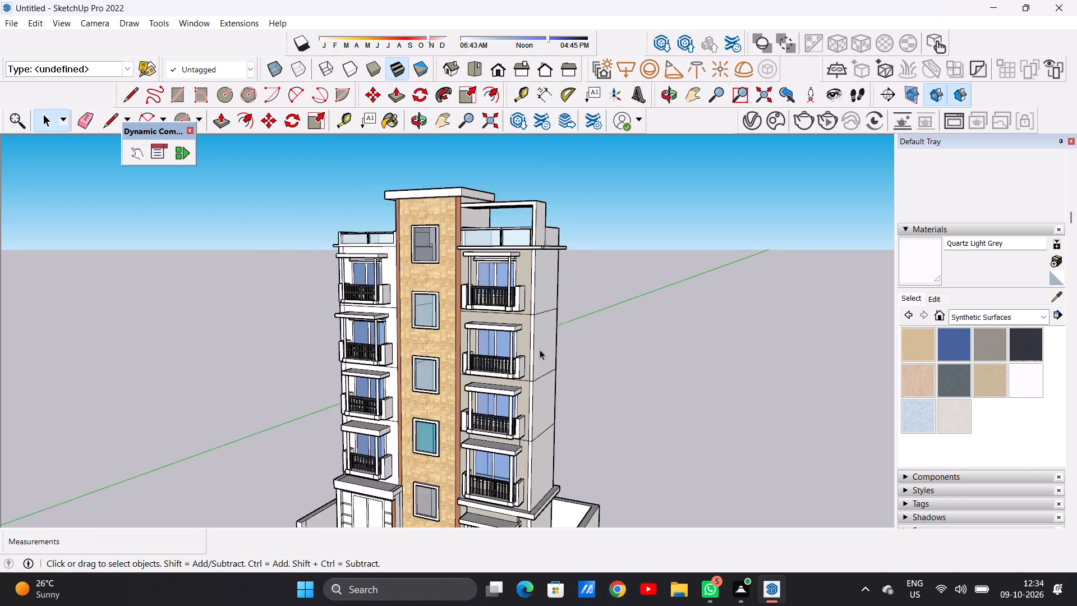
{"action": "scroll", "coordinate": [540, 350], "scroll_direction": "down", "scroll_amount": 8}
{"action": "middle_click_drag", "start_coordinate": [472, 365], "coordinate": [570, 350]}
{"action": "scroll", "coordinate": [537, 388], "scroll_direction": "up", "scroll_amount": 2}
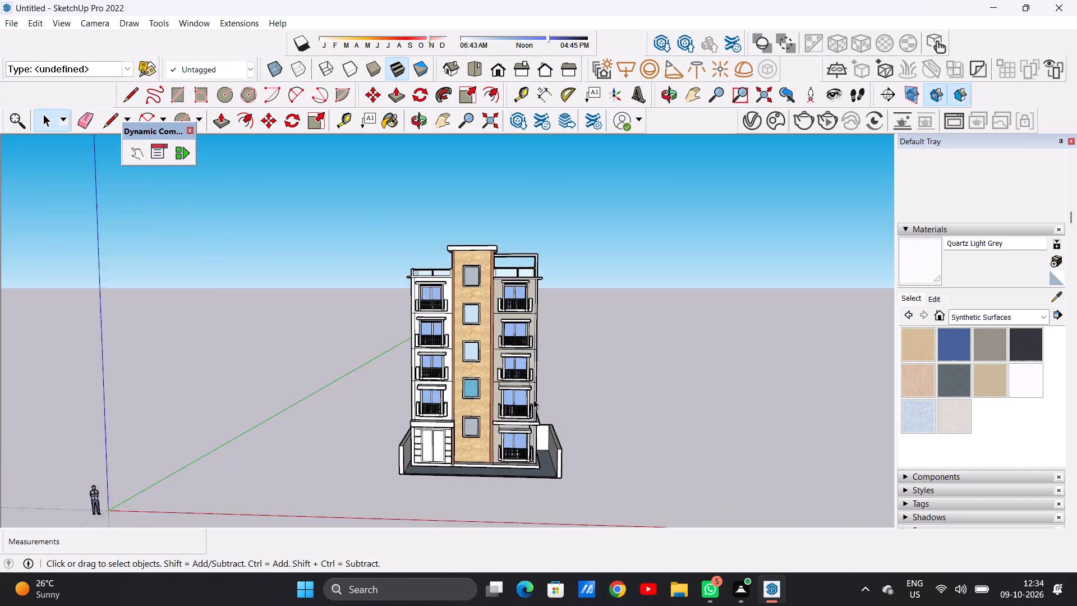
{"action": "scroll", "coordinate": [533, 400], "scroll_direction": "up", "scroll_amount": 10}
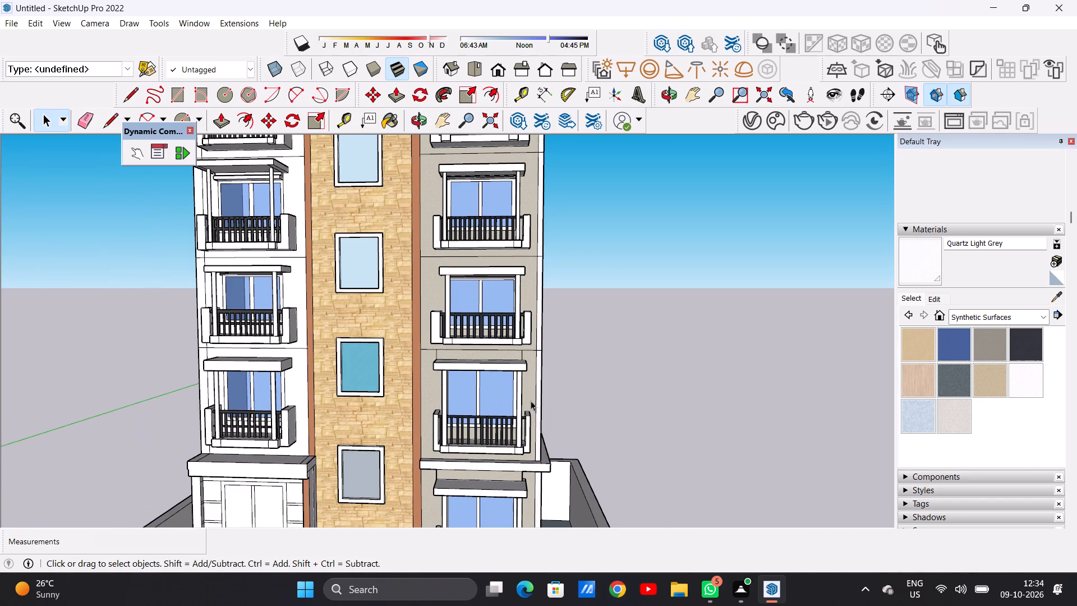
Paint the left wing's front wall on the top storey with Formica Graystone from Synthetic Surfaces.
{"action": "left_click", "coordinate": [988, 351]}
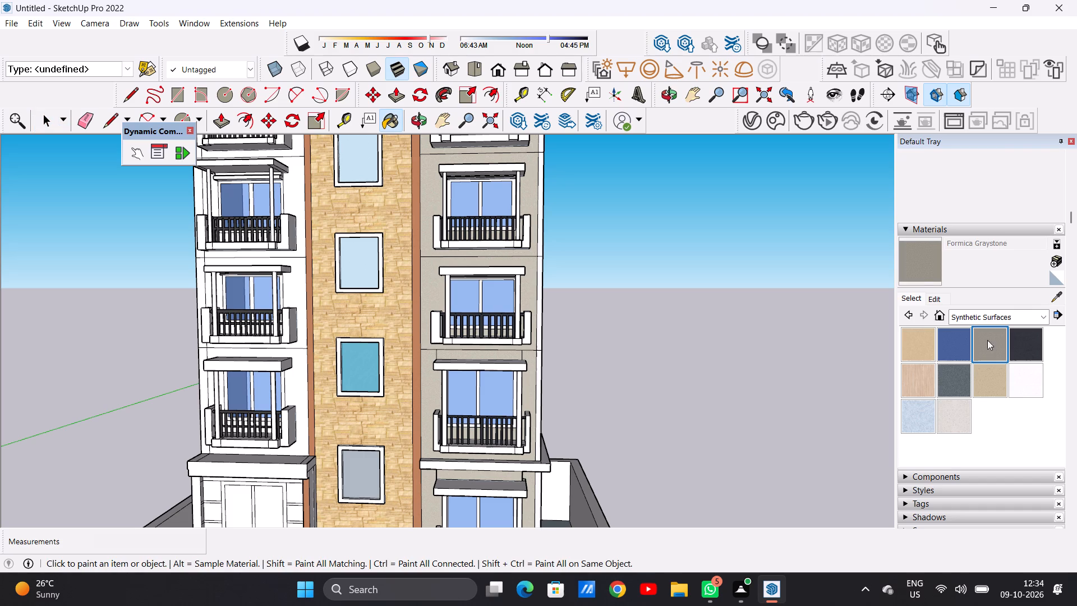
{"action": "left_click", "coordinate": [924, 278]}
{"action": "scroll", "coordinate": [600, 321], "scroll_direction": "down", "scroll_amount": 12}
{"action": "scroll", "coordinate": [463, 202], "scroll_direction": "up", "scroll_amount": 6}
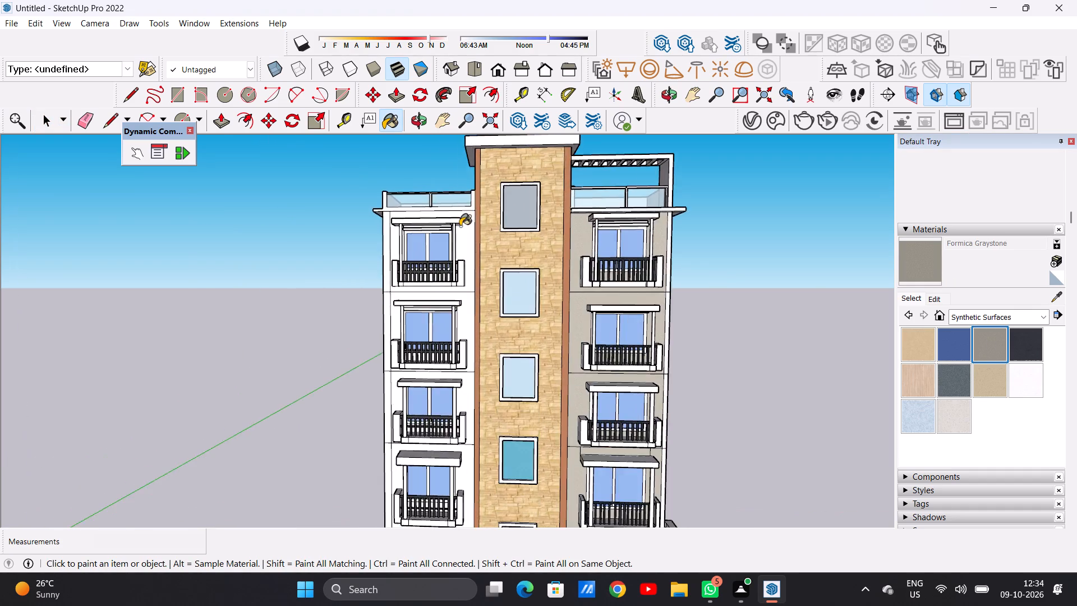
{"action": "scroll", "coordinate": [460, 226], "scroll_direction": "up", "scroll_amount": 12}
{"action": "left_click", "coordinate": [471, 235]}
{"action": "scroll", "coordinate": [447, 262], "scroll_direction": "down", "scroll_amount": 2}
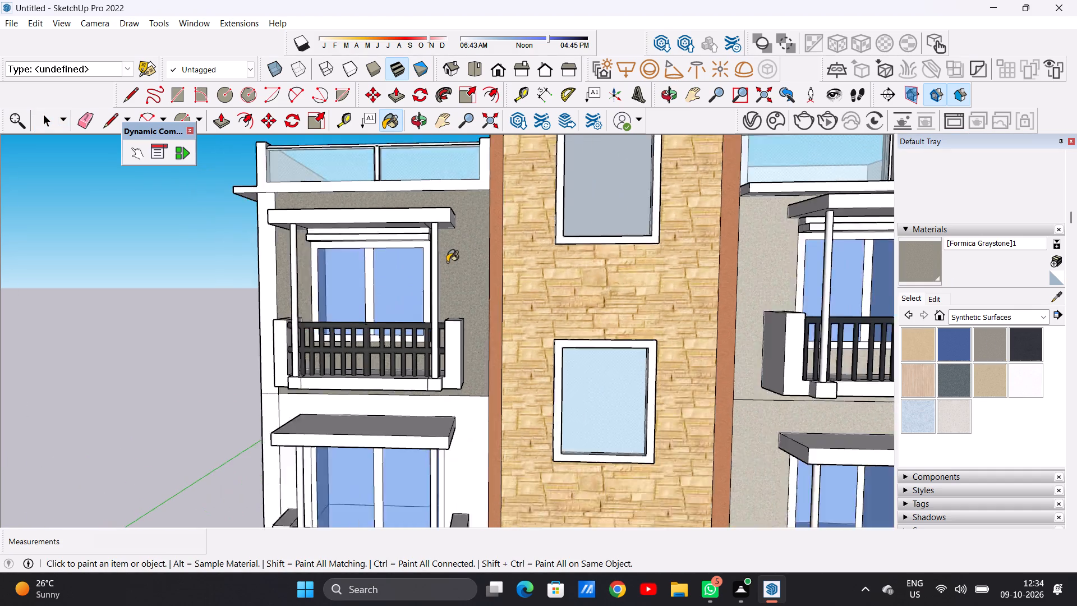
{"action": "scroll", "coordinate": [447, 262], "scroll_direction": "down", "scroll_amount": 6}
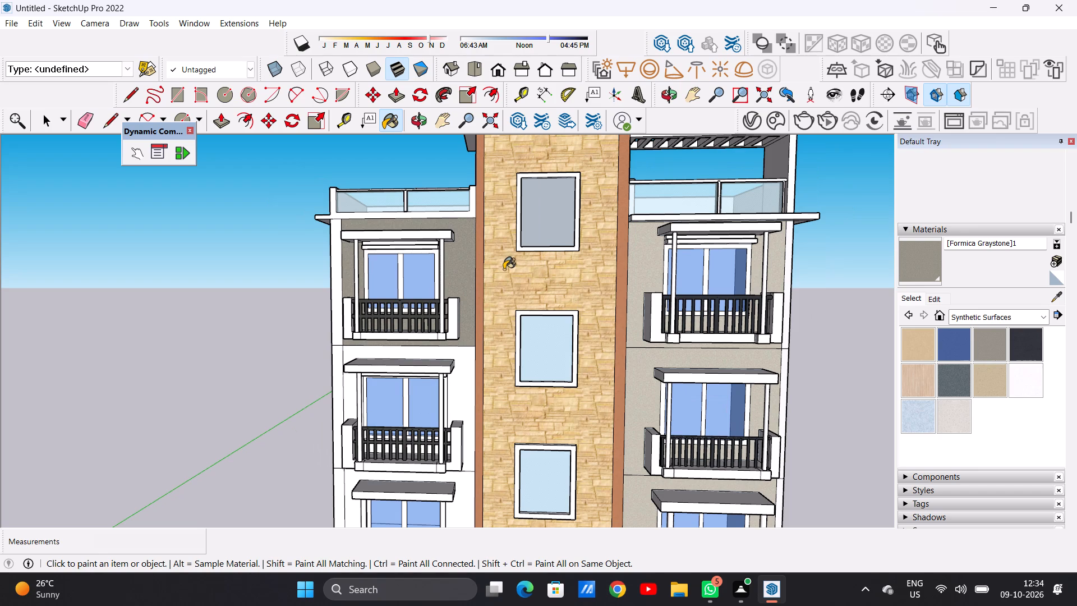
Lighten the left wing's Formica Graystone colour to a pale beige-grey like the right wing's wall.
{"action": "left_click", "coordinate": [929, 300]}
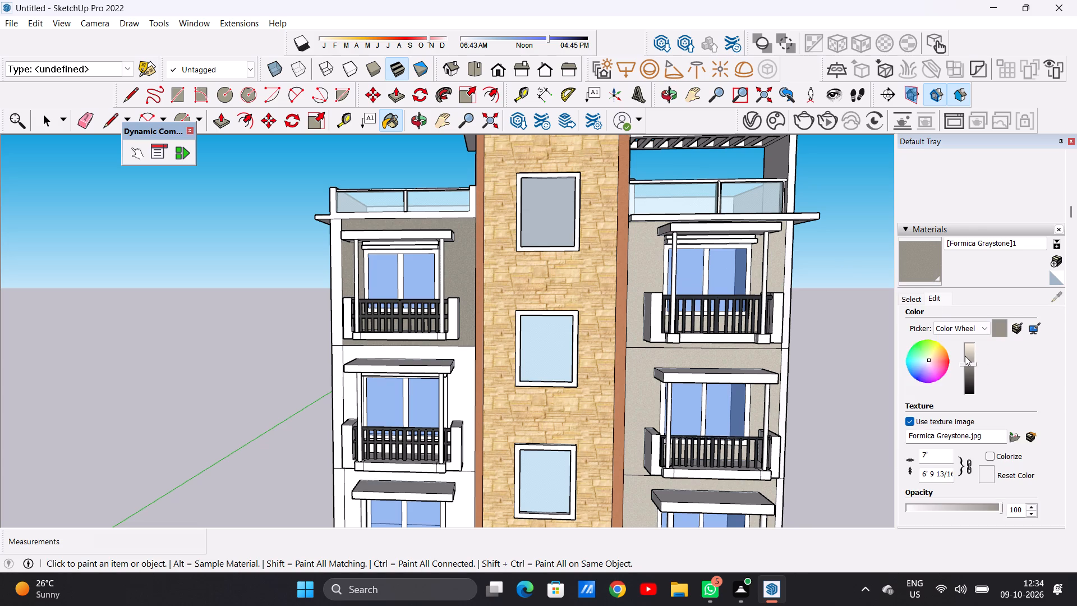
{"action": "left_click", "coordinate": [970, 353]}
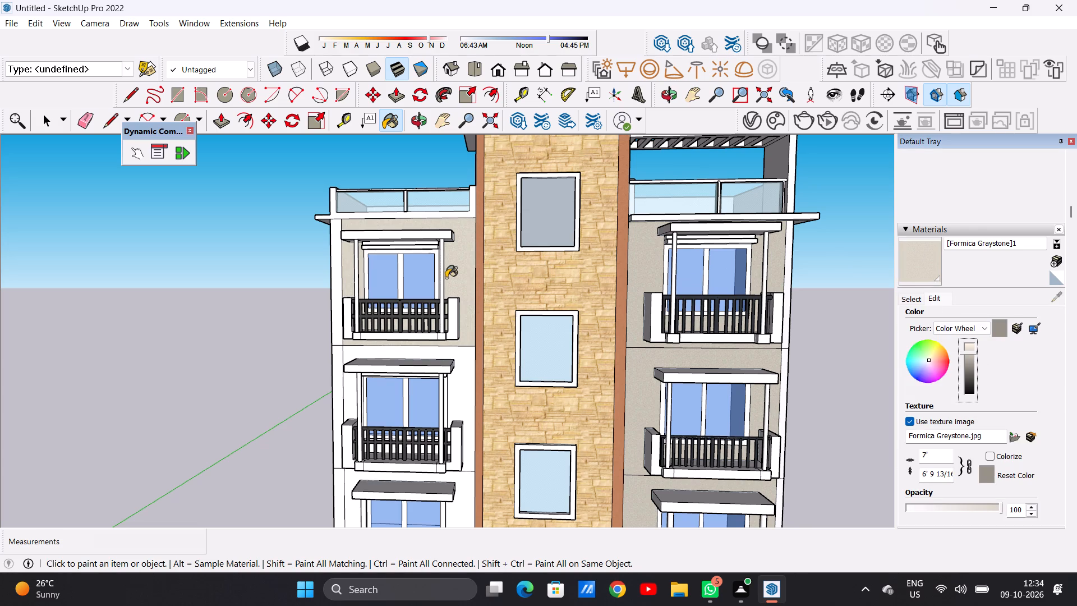
Paint the left wing's front wall on the storey directly below the top one with the lightened Formica Graystone.
{"action": "scroll", "coordinate": [446, 278], "scroll_direction": "up", "scroll_amount": 6}
{"action": "scroll", "coordinate": [454, 266], "scroll_direction": "down", "scroll_amount": 13}
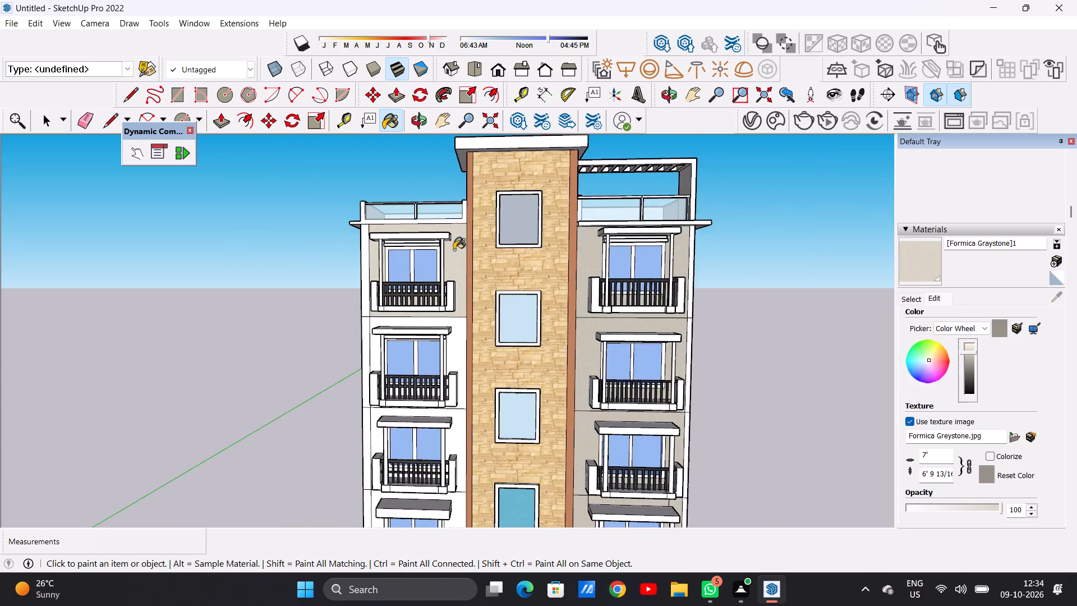
{"action": "scroll", "coordinate": [454, 250], "scroll_direction": "down", "scroll_amount": 3}
{"action": "scroll", "coordinate": [448, 314], "scroll_direction": "up", "scroll_amount": 17}
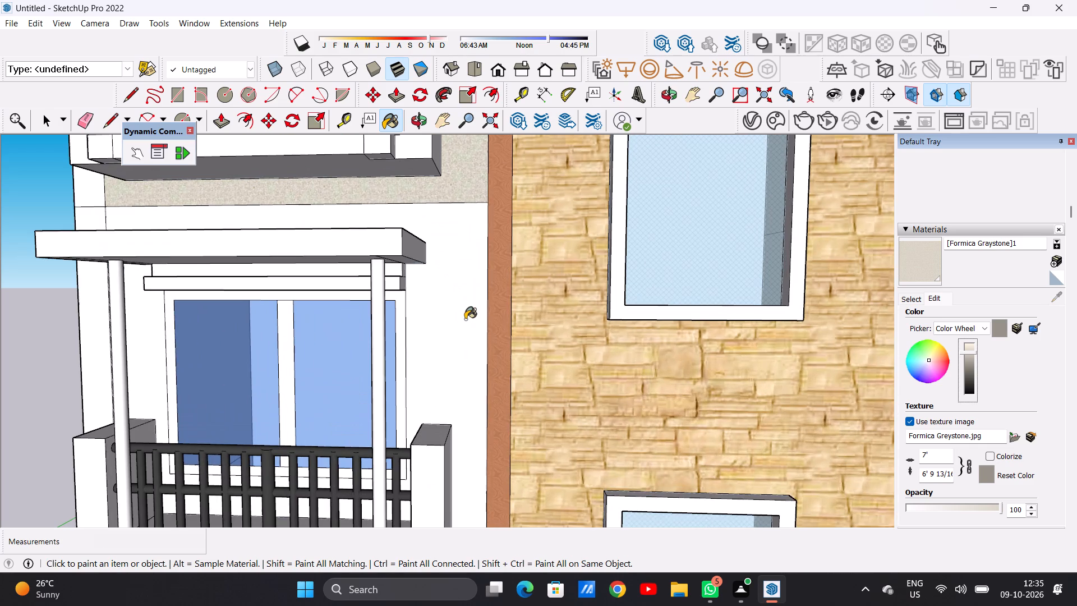
{"action": "left_click", "coordinate": [465, 319]}
{"action": "scroll", "coordinate": [443, 286], "scroll_direction": "down", "scroll_amount": 15}
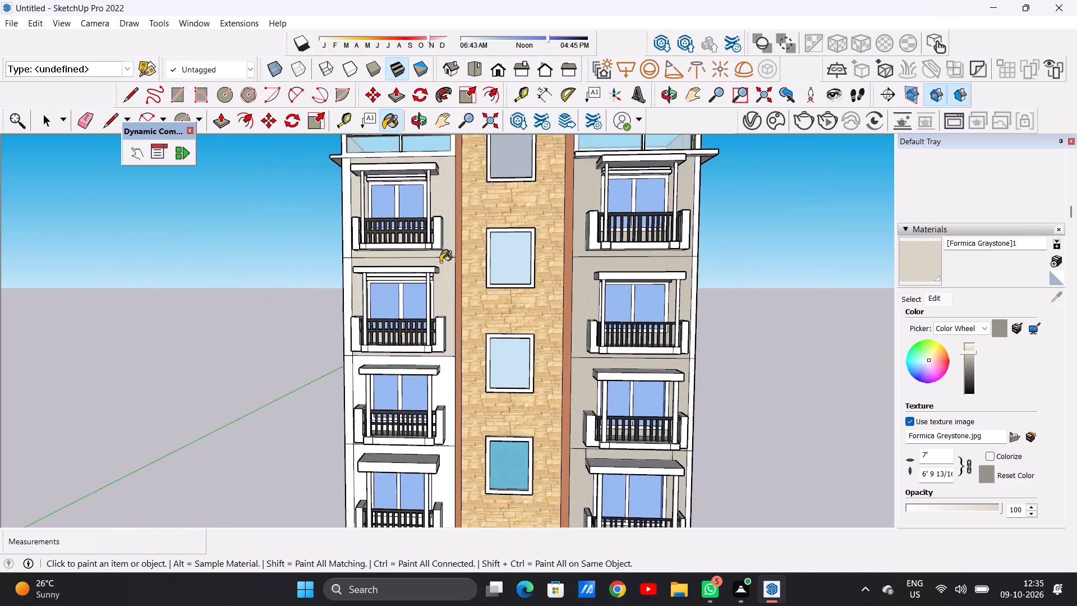
Paint the left wing's front wall on the middle storey, two below the top, with the lightened Formica Graystone.
{"action": "scroll", "coordinate": [440, 262], "scroll_direction": "down", "scroll_amount": 5}
{"action": "scroll", "coordinate": [442, 341], "scroll_direction": "up", "scroll_amount": 20}
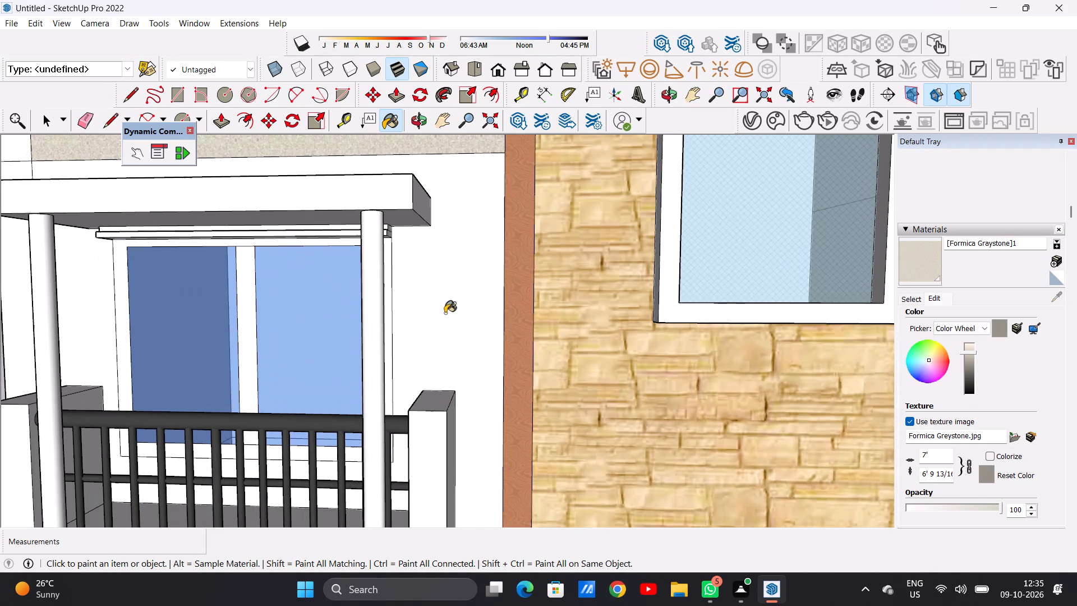
{"action": "left_click", "coordinate": [445, 313]}
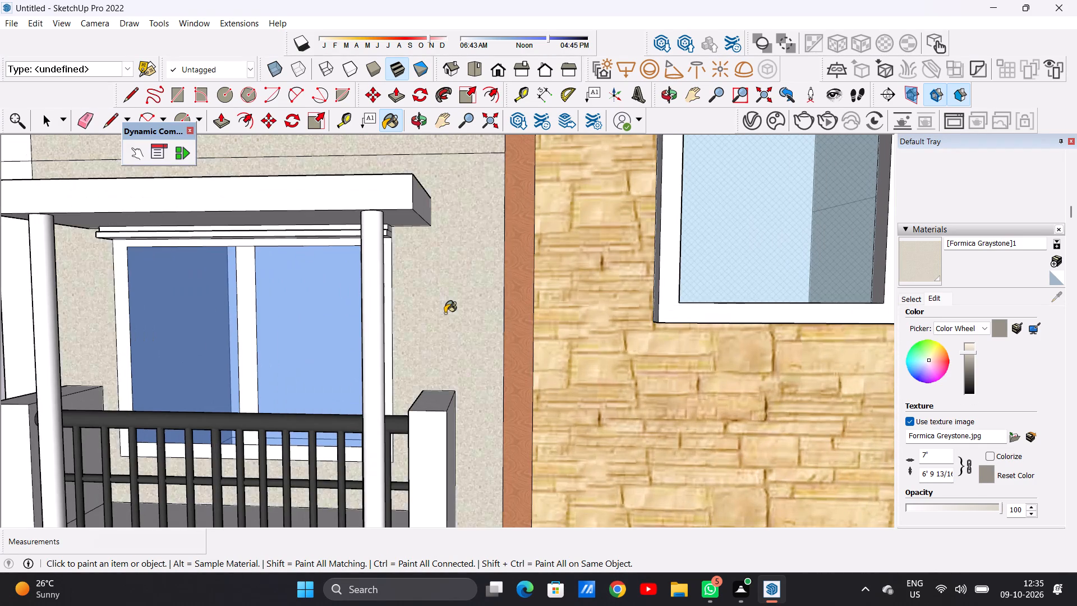
{"action": "scroll", "coordinate": [445, 313], "scroll_direction": "down", "scroll_amount": 15}
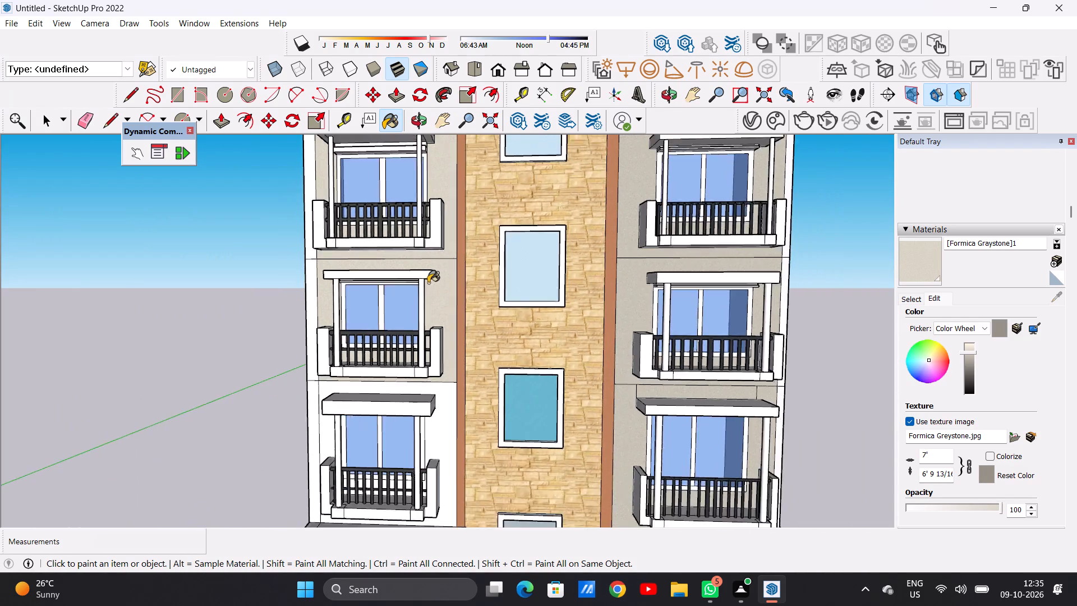
Paint the left wing's front wall on the storey directly above the entrance with the lightened Formica Graystone.
{"action": "scroll", "coordinate": [428, 283], "scroll_direction": "down", "scroll_amount": 9}
{"action": "scroll", "coordinate": [431, 352], "scroll_direction": "up", "scroll_amount": 20}
{"action": "left_click", "coordinate": [434, 339]}
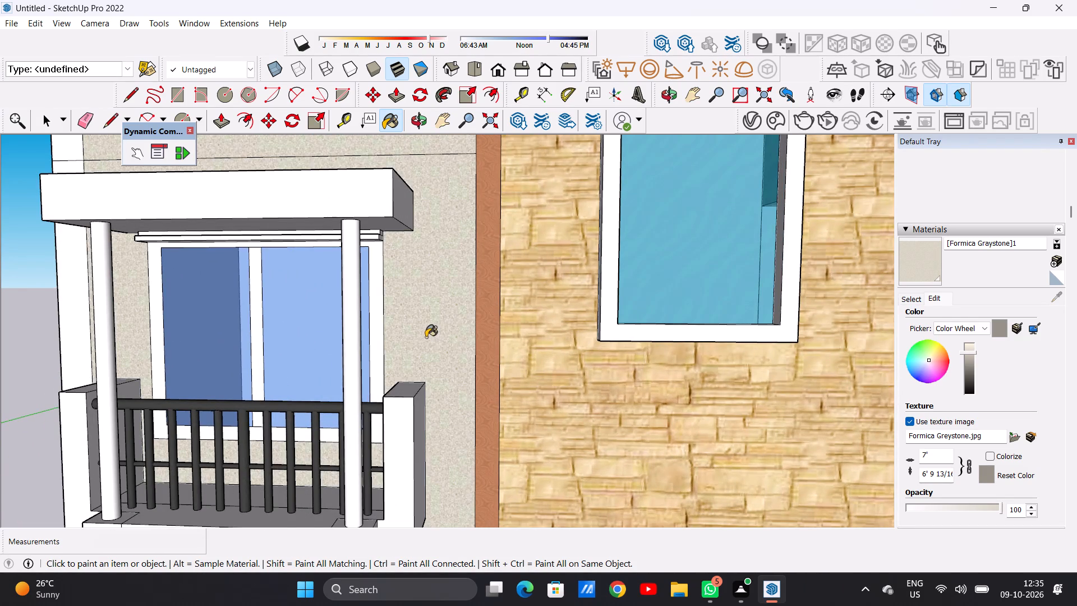
Examine the painted left wing, its white outer corner strip, and the match with the right wing across the facade.
{"action": "scroll", "coordinate": [424, 337], "scroll_direction": "down", "scroll_amount": 17}
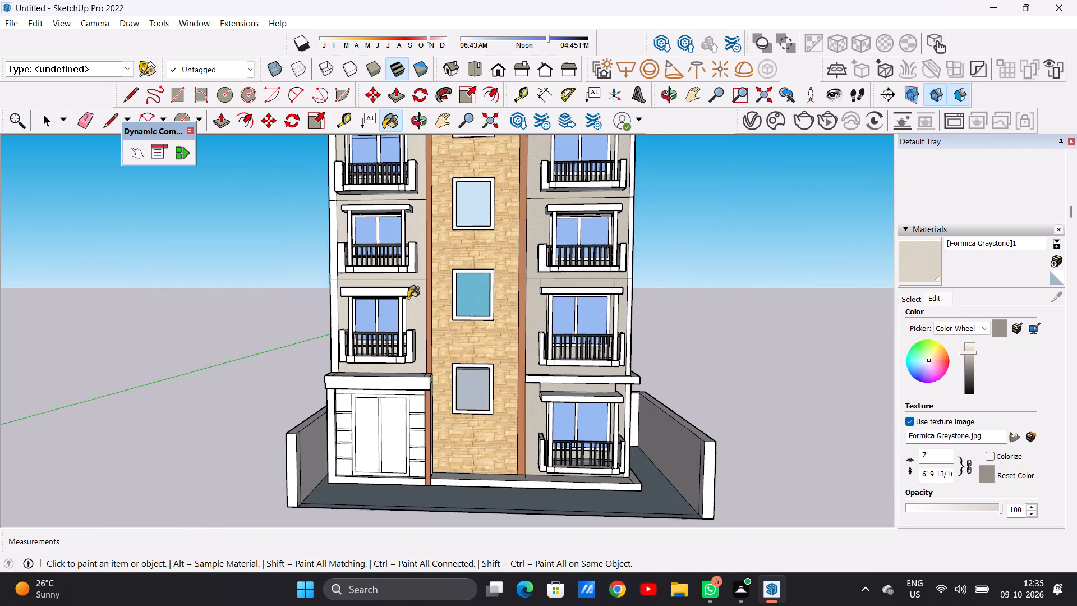
{"action": "scroll", "coordinate": [408, 308], "scroll_direction": "down", "scroll_amount": 8}
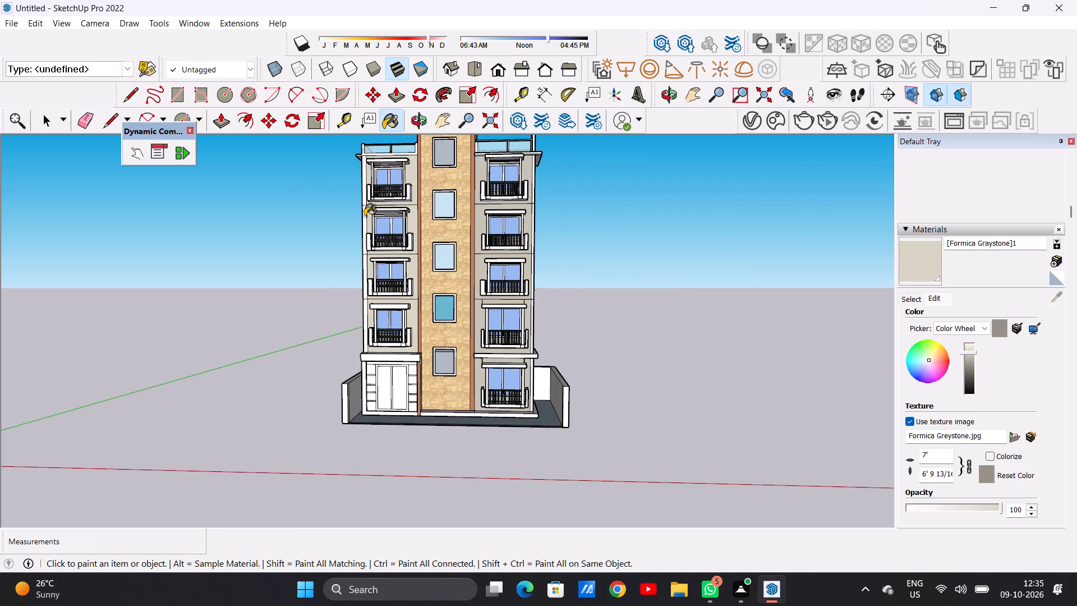
{"action": "scroll", "coordinate": [362, 195], "scroll_direction": "up", "scroll_amount": 5}
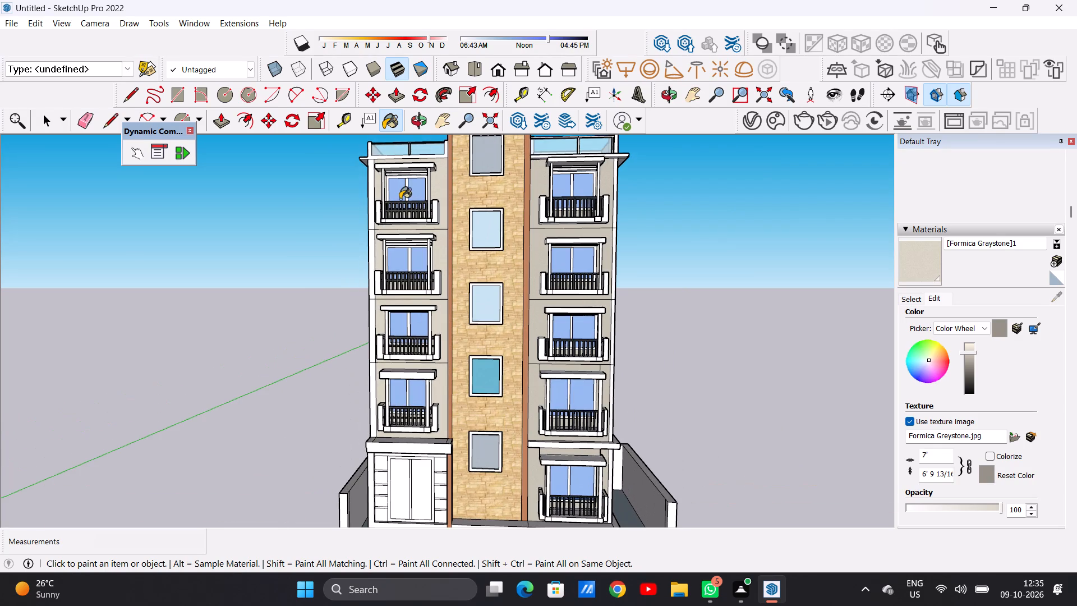
{"action": "scroll", "coordinate": [400, 199], "scroll_direction": "up", "scroll_amount": 5}
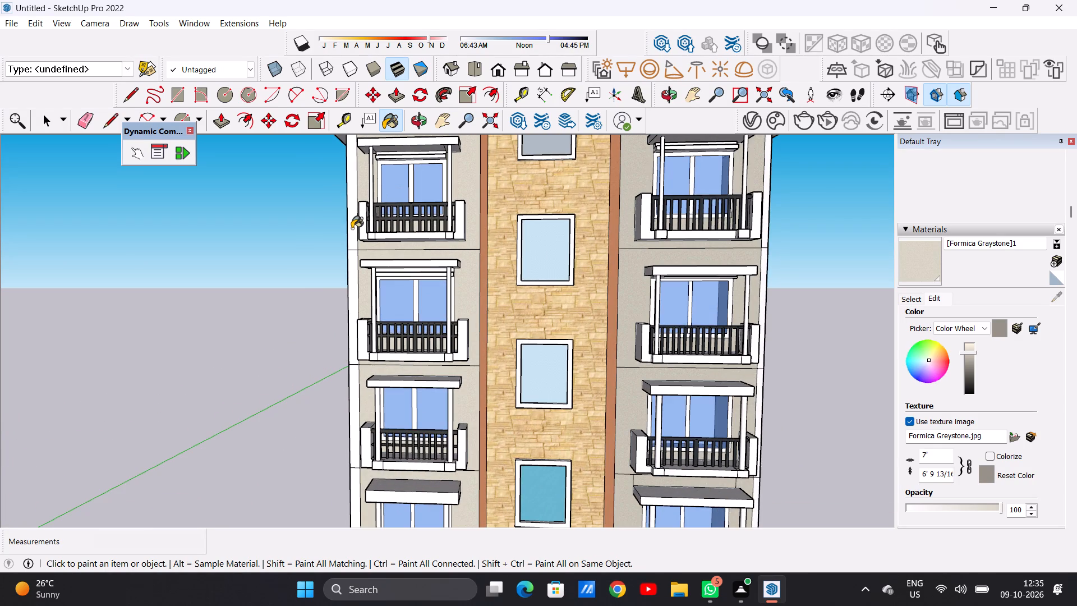
{"action": "key", "text": "space"}
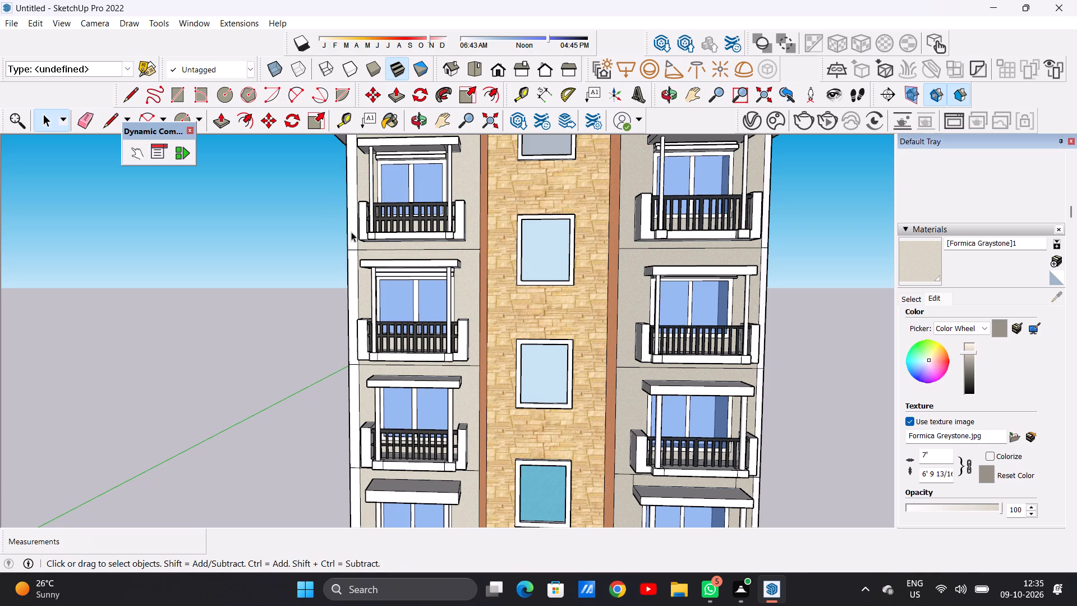
{"action": "scroll", "coordinate": [388, 253], "scroll_direction": "down", "scroll_amount": 2}
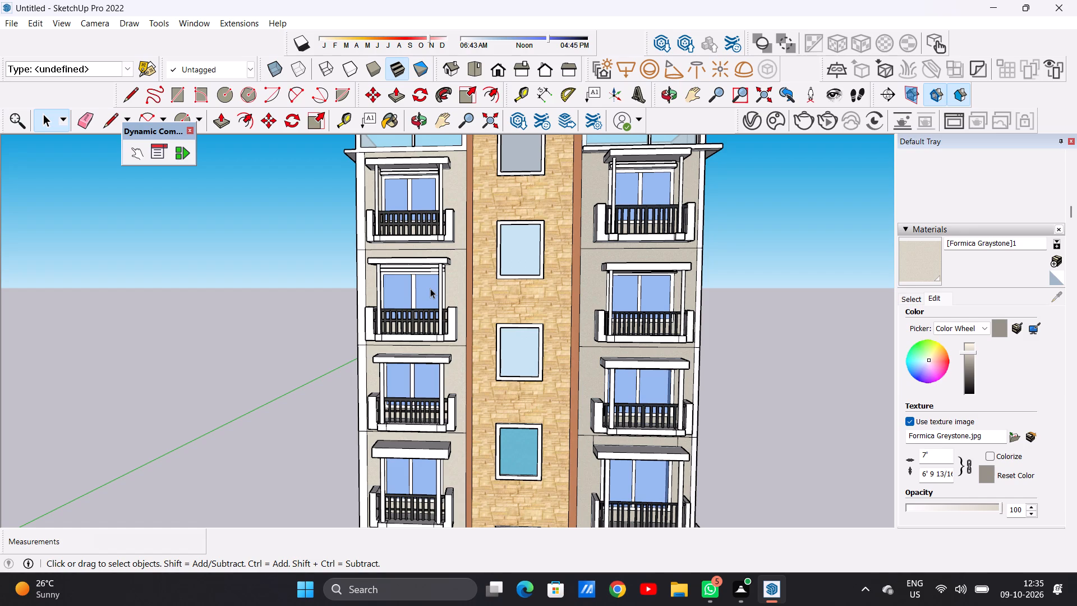
{"action": "scroll", "coordinate": [405, 325], "scroll_direction": "down", "scroll_amount": 4}
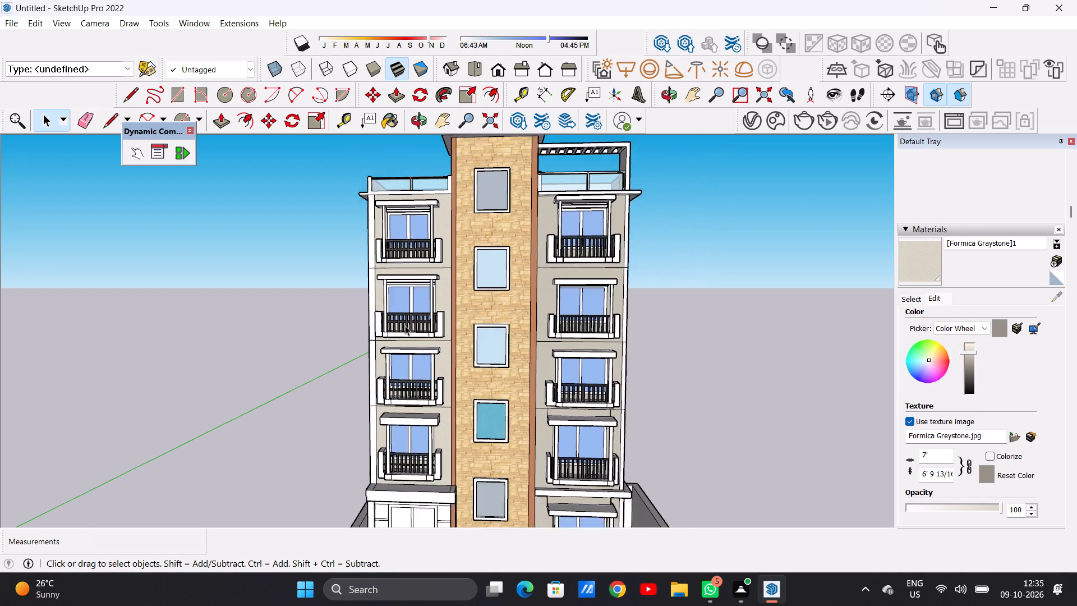
{"action": "scroll", "coordinate": [405, 325], "scroll_direction": "down", "scroll_amount": 5}
{"action": "scroll", "coordinate": [534, 279], "scroll_direction": "up", "scroll_amount": 10}
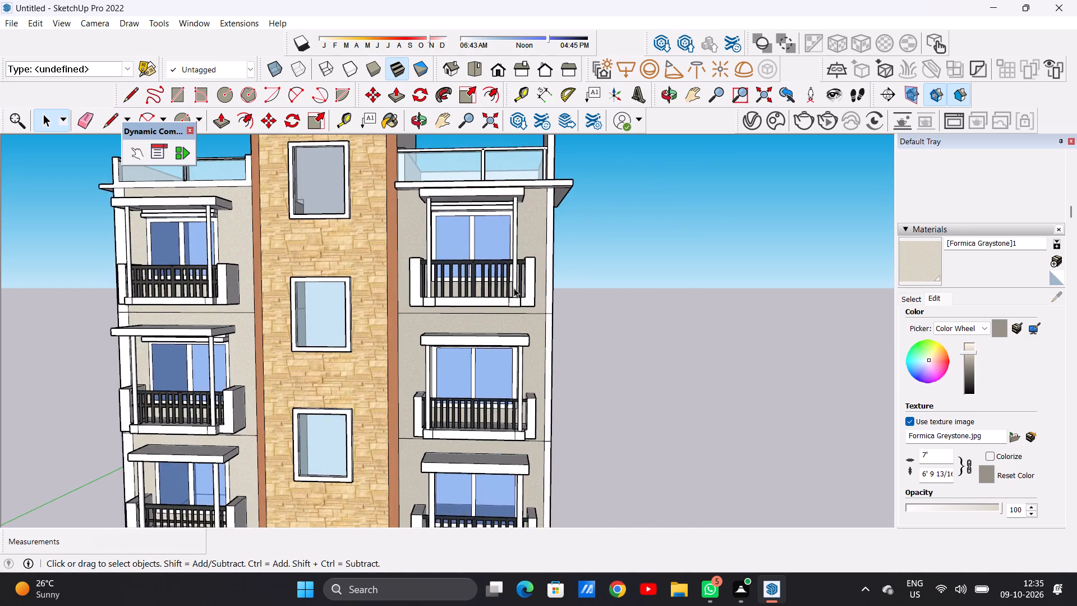
Paint the front, top and tower-facing side of the outer post block on the right wing's top balcony with Formica Laminate Light.
{"action": "scroll", "coordinate": [514, 288], "scroll_direction": "up", "scroll_amount": 14}
{"action": "middle_click_drag", "start_coordinate": [509, 293], "coordinate": [573, 352]}
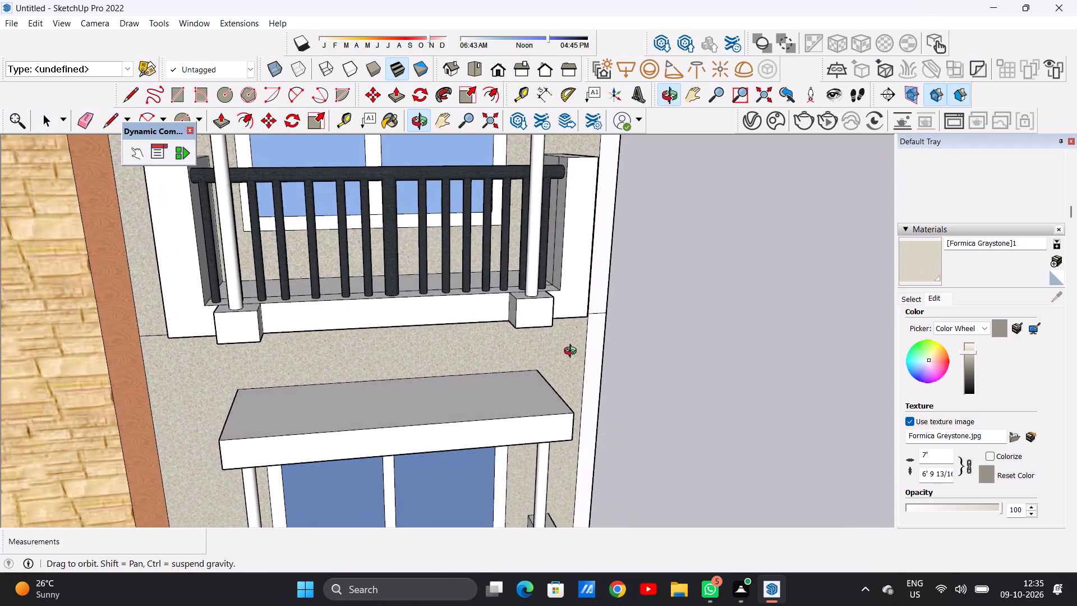
{"action": "middle_click_drag", "start_coordinate": [573, 352], "coordinate": [532, 339]}
{"action": "left_click", "coordinate": [911, 302]}
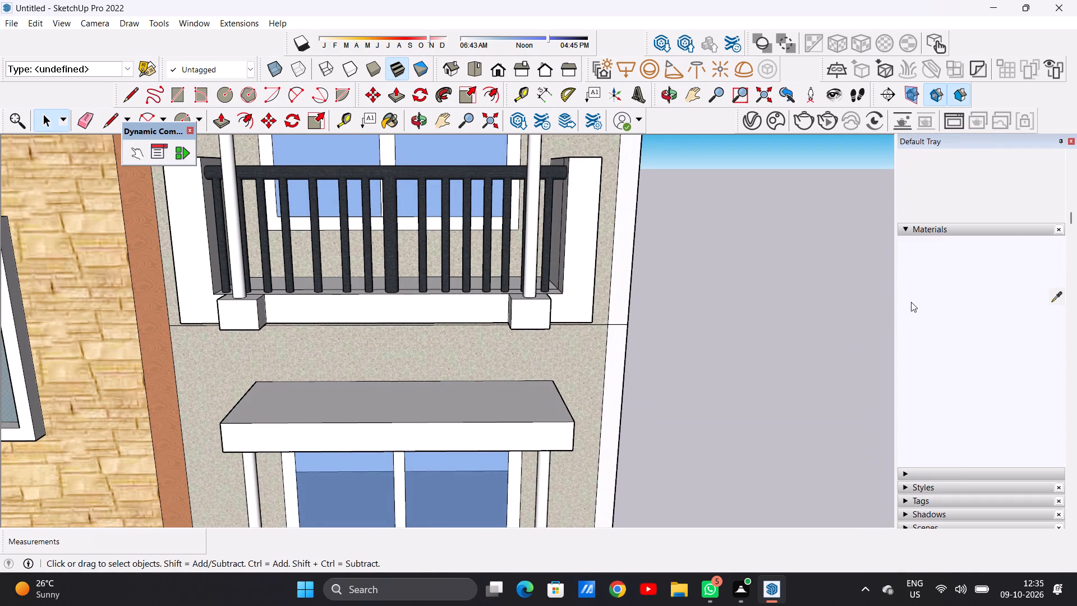
{"action": "left_click", "coordinate": [918, 378]}
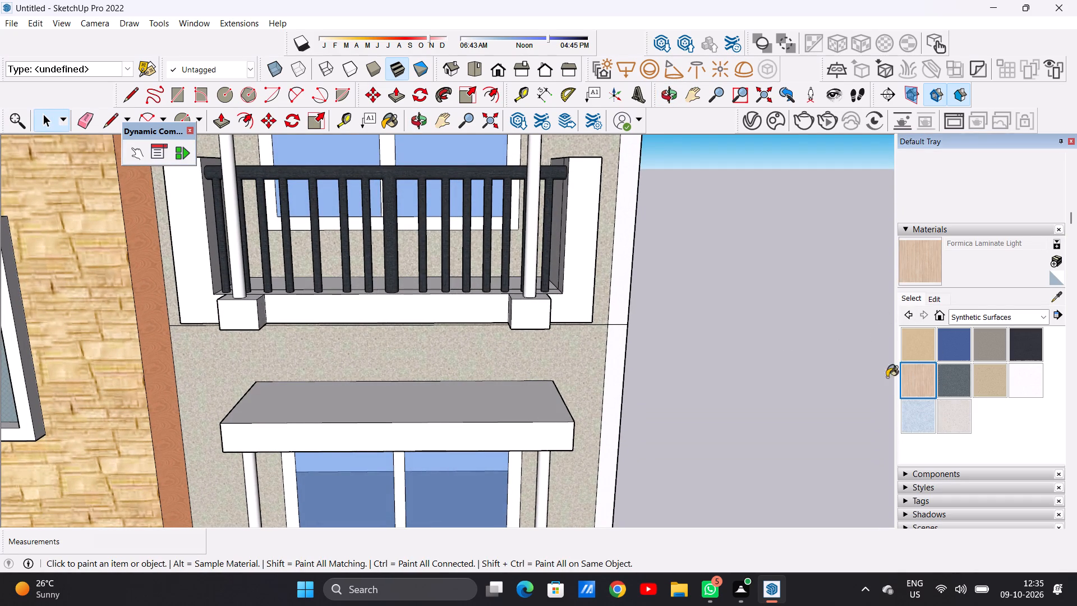
{"action": "scroll", "coordinate": [488, 315], "scroll_direction": "up", "scroll_amount": 14}
{"action": "left_click", "coordinate": [552, 309]}
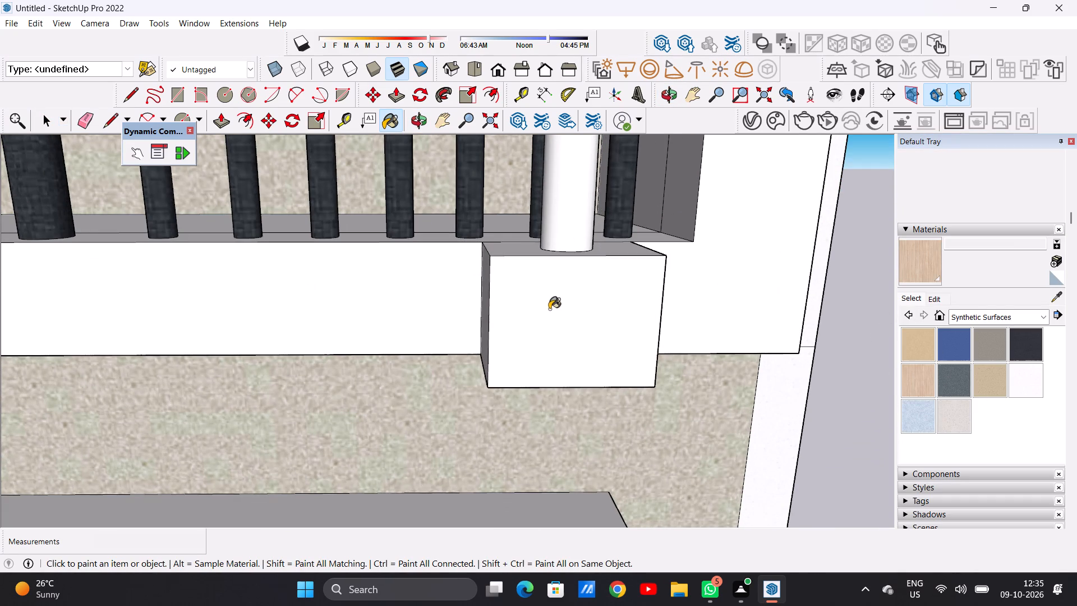
{"action": "left_click", "coordinate": [508, 251]}
{"action": "scroll", "coordinate": [550, 308], "scroll_direction": "down", "scroll_amount": 5}
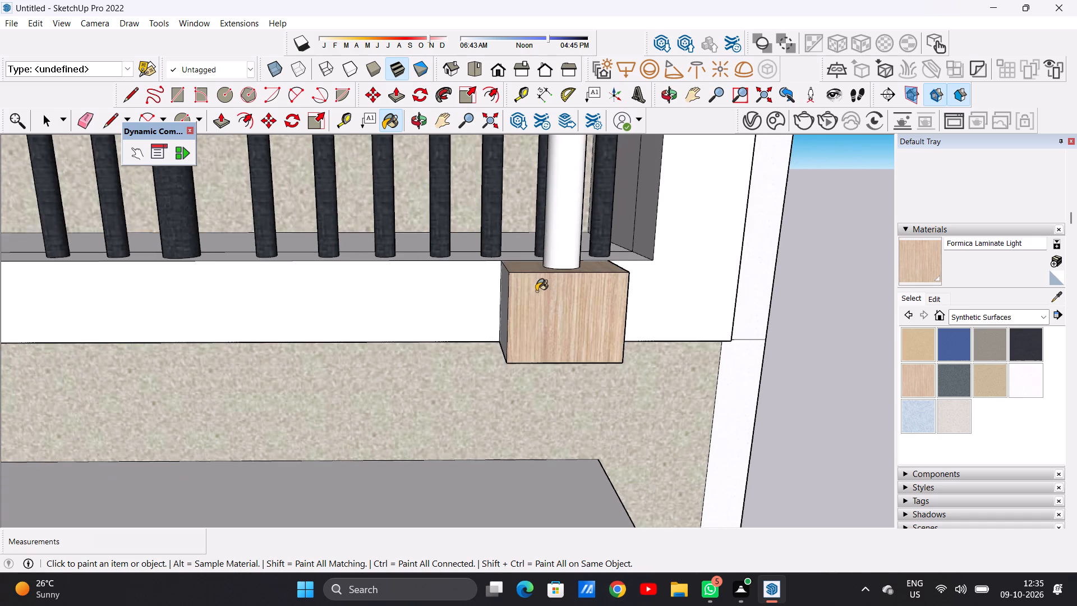
{"action": "scroll", "coordinate": [536, 291], "scroll_direction": "down", "scroll_amount": 4}
{"action": "middle_click_drag", "start_coordinate": [510, 306], "coordinate": [689, 310]}
{"action": "scroll", "coordinate": [556, 304], "scroll_direction": "up", "scroll_amount": 2}
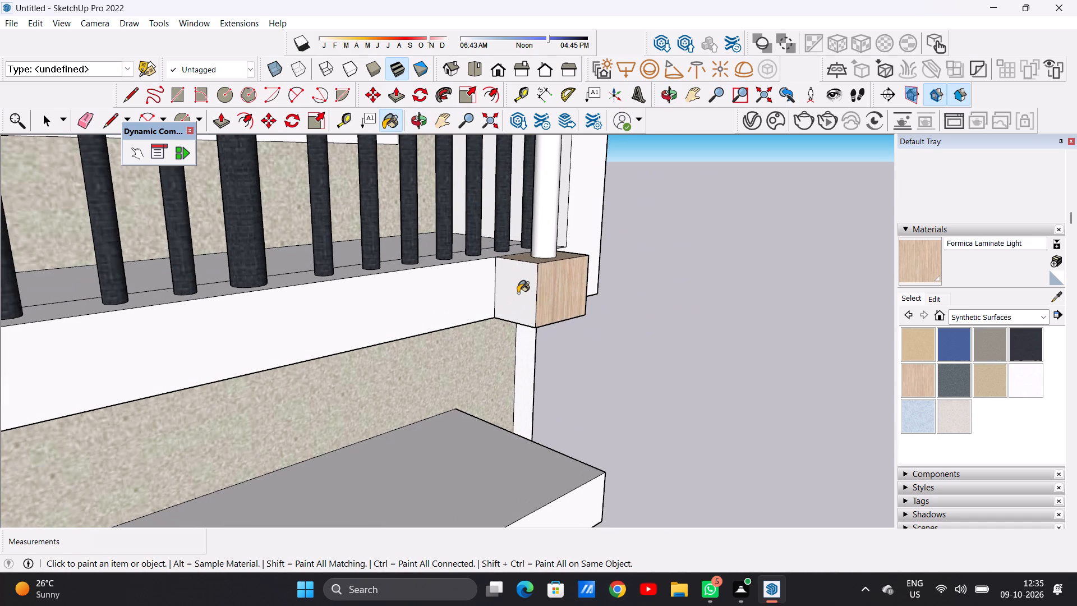
{"action": "left_click", "coordinate": [518, 292]}
Paint the outer side and underside of that same outer post block on the top balcony with Formica Laminate Light.
{"action": "scroll", "coordinate": [579, 297], "scroll_direction": "down", "scroll_amount": 16}
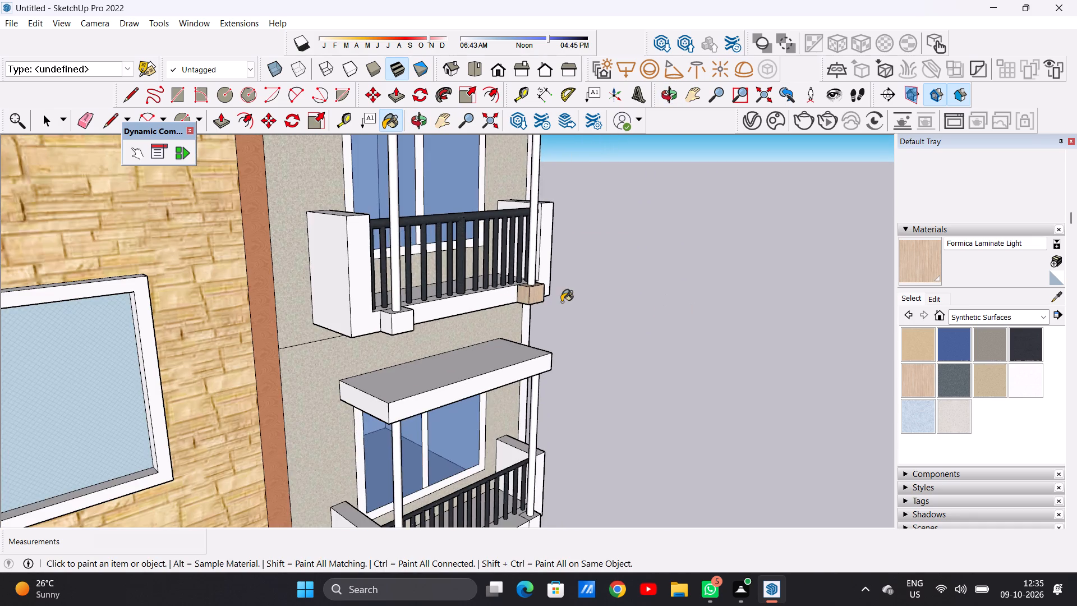
{"action": "middle_click_drag", "start_coordinate": [561, 302], "coordinate": [260, 284]}
{"action": "scroll", "coordinate": [540, 311], "scroll_direction": "up", "scroll_amount": 4}
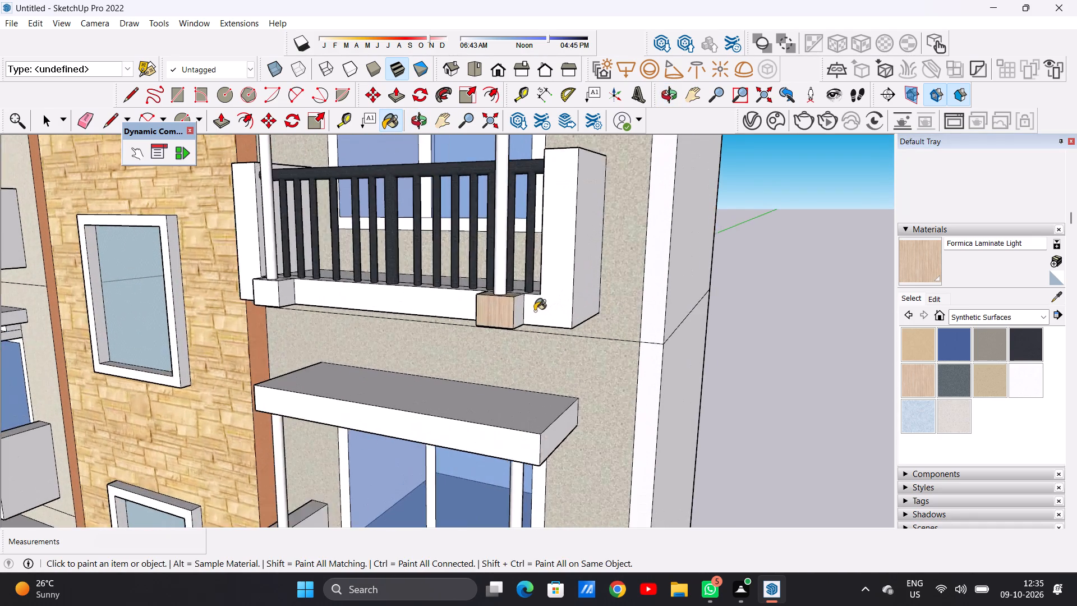
{"action": "scroll", "coordinate": [535, 311], "scroll_direction": "up", "scroll_amount": 12}
{"action": "left_click", "coordinate": [501, 296]}
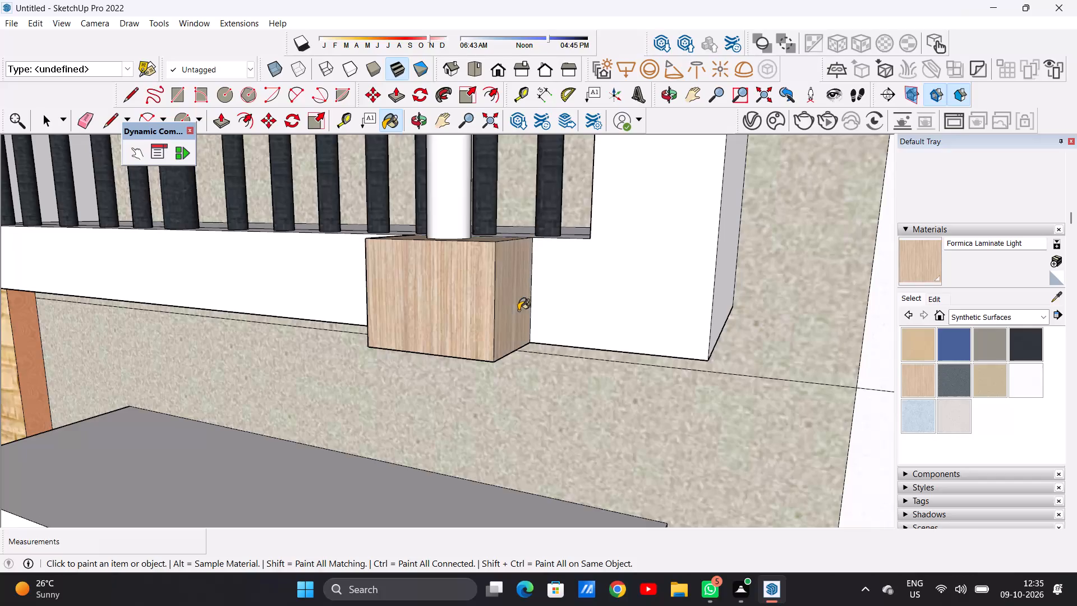
{"action": "scroll", "coordinate": [530, 319], "scroll_direction": "down", "scroll_amount": 11}
{"action": "middle_click_drag", "start_coordinate": [517, 346], "coordinate": [514, 272]}
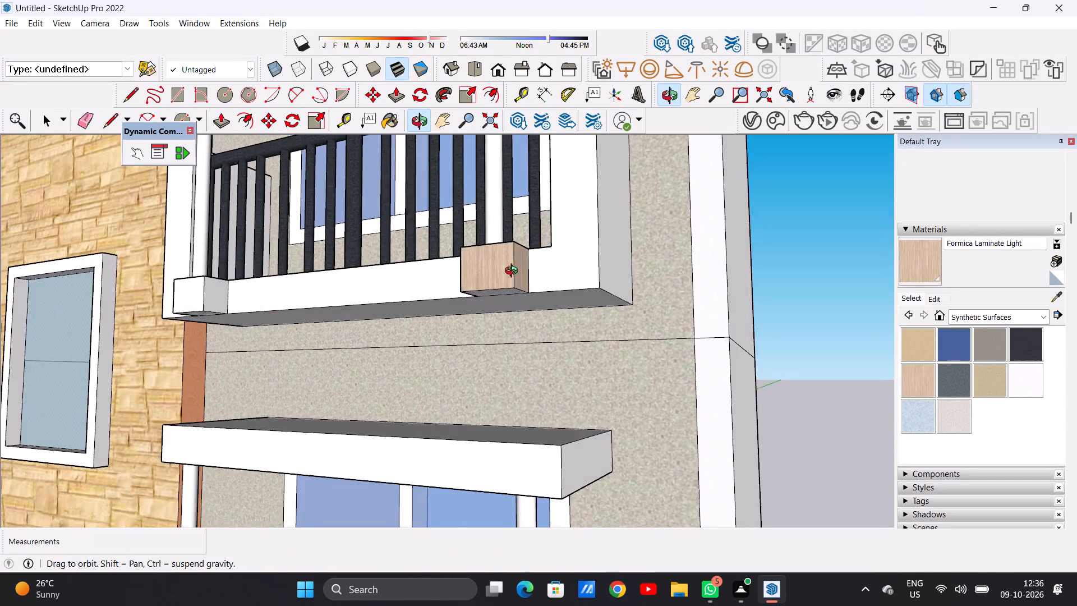
{"action": "middle_click_drag", "start_coordinate": [514, 272], "coordinate": [507, 240]}
{"action": "scroll", "coordinate": [487, 272], "scroll_direction": "up", "scroll_amount": 11}
{"action": "left_click", "coordinate": [476, 268]}
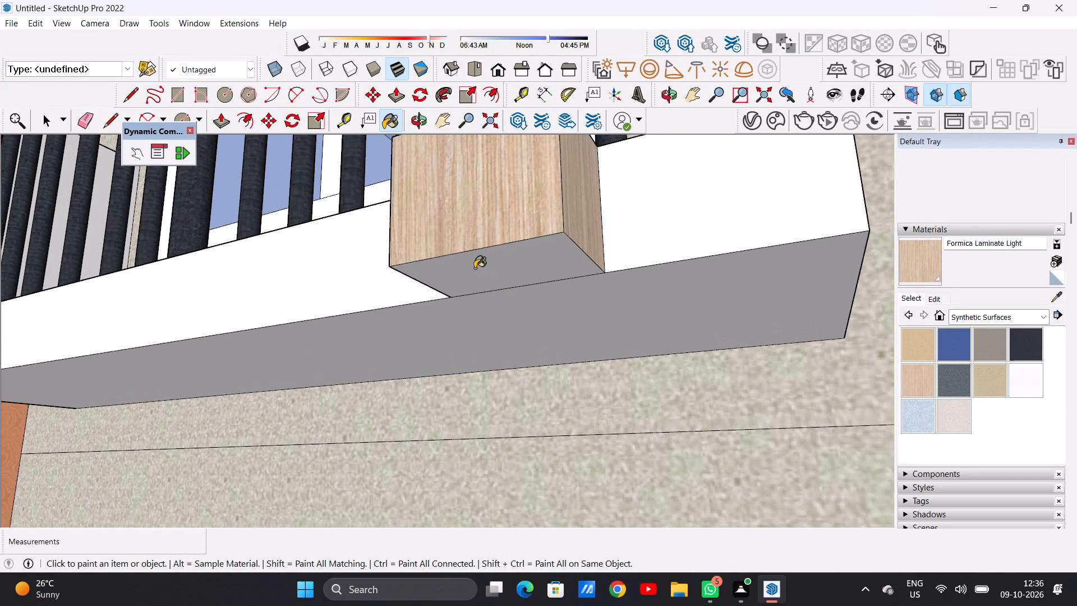
Paint the front, top and both sides of the tower-side post block on the right wing's top balcony with Formica Laminate Light.
{"action": "scroll", "coordinate": [513, 319], "scroll_direction": "down", "scroll_amount": 9}
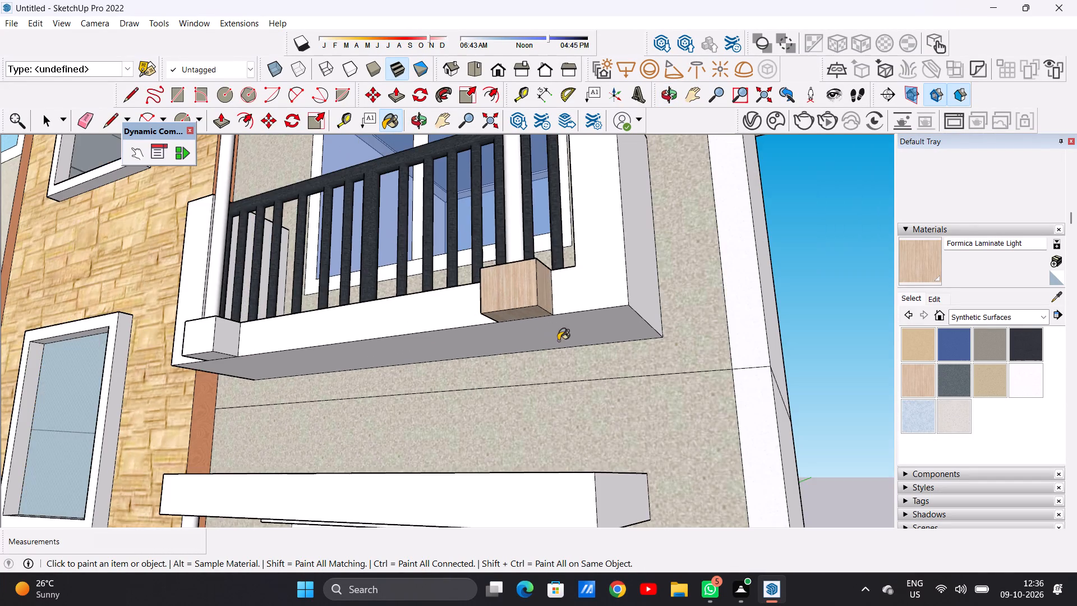
{"action": "scroll", "coordinate": [572, 344], "scroll_direction": "down", "scroll_amount": 13}
{"action": "middle_click_drag", "start_coordinate": [412, 338], "coordinate": [473, 407]}
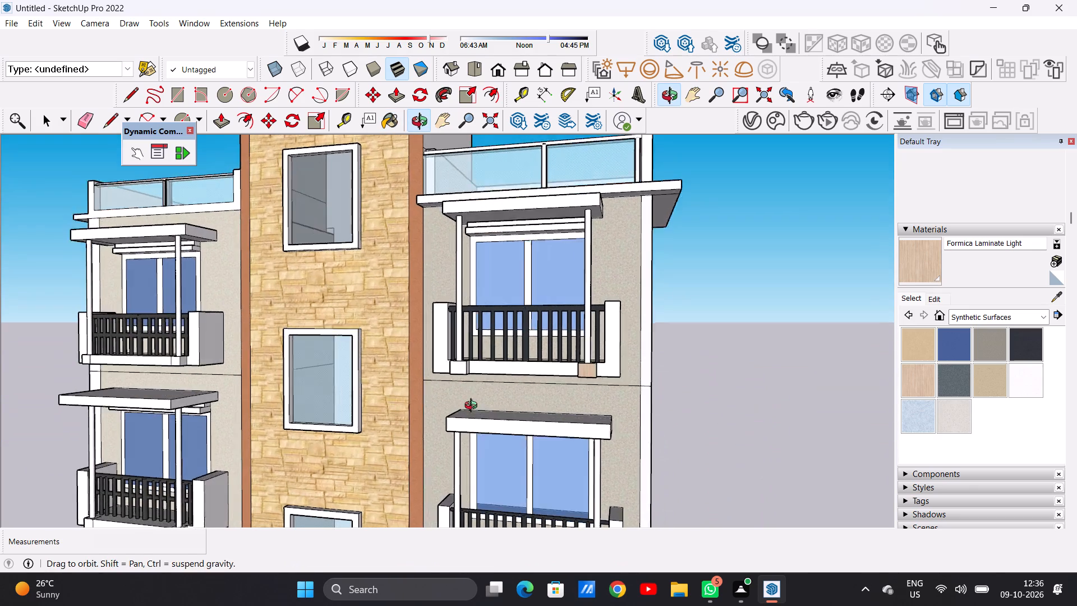
{"action": "middle_click_drag", "start_coordinate": [473, 407], "coordinate": [473, 414]}
{"action": "scroll", "coordinate": [464, 377], "scroll_direction": "up", "scroll_amount": 20}
{"action": "scroll", "coordinate": [464, 377], "scroll_direction": "up", "scroll_amount": 2}
{"action": "left_click", "coordinate": [447, 374]}
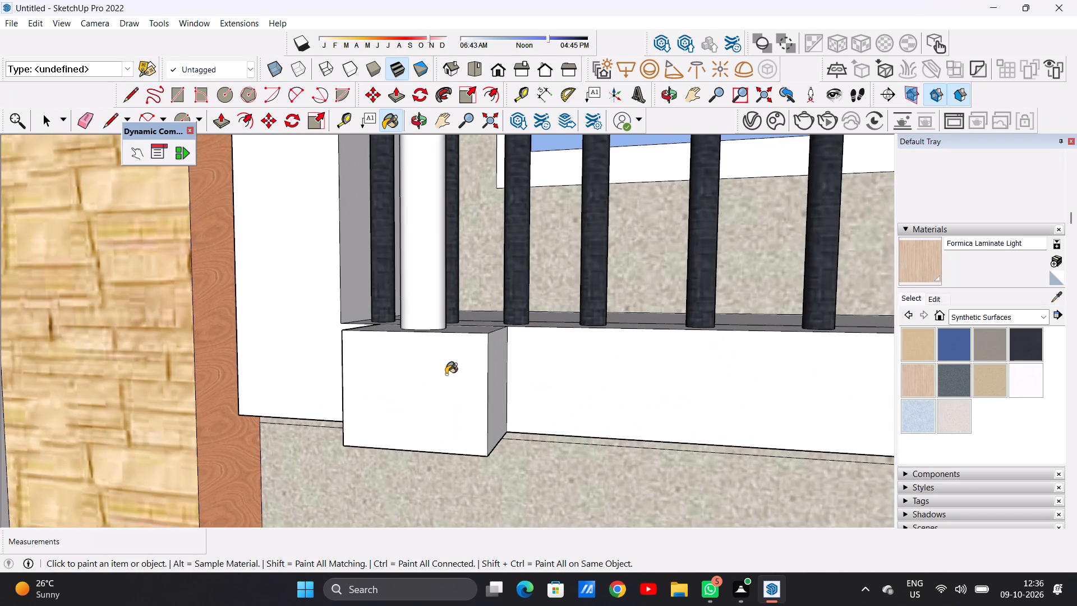
{"action": "left_click", "coordinate": [494, 368]}
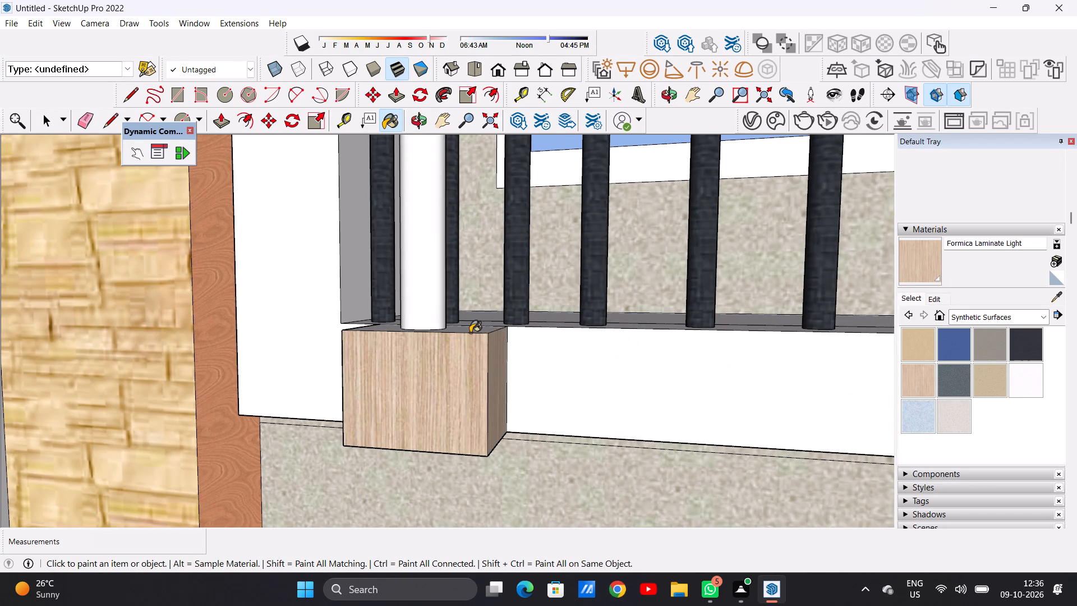
{"action": "left_click", "coordinate": [470, 333]}
{"action": "scroll", "coordinate": [466, 367], "scroll_direction": "down", "scroll_amount": 5}
{"action": "middle_click_drag", "start_coordinate": [421, 368], "coordinate": [503, 376]}
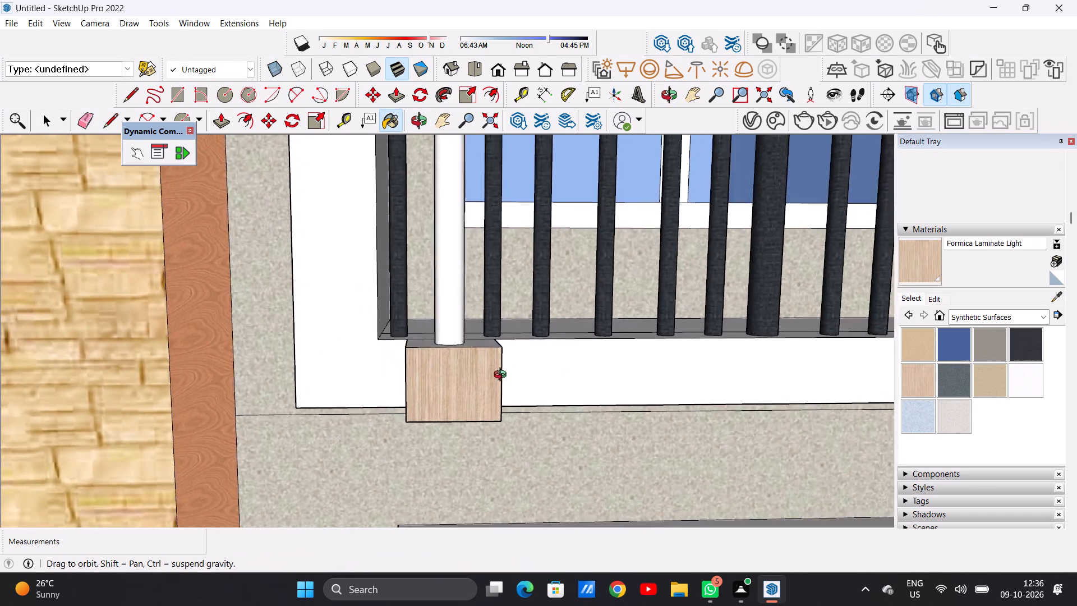
{"action": "middle_click_drag", "start_coordinate": [503, 376], "coordinate": [599, 417]}
{"action": "scroll", "coordinate": [436, 349], "scroll_direction": "up", "scroll_amount": 8}
{"action": "left_click", "coordinate": [434, 354]}
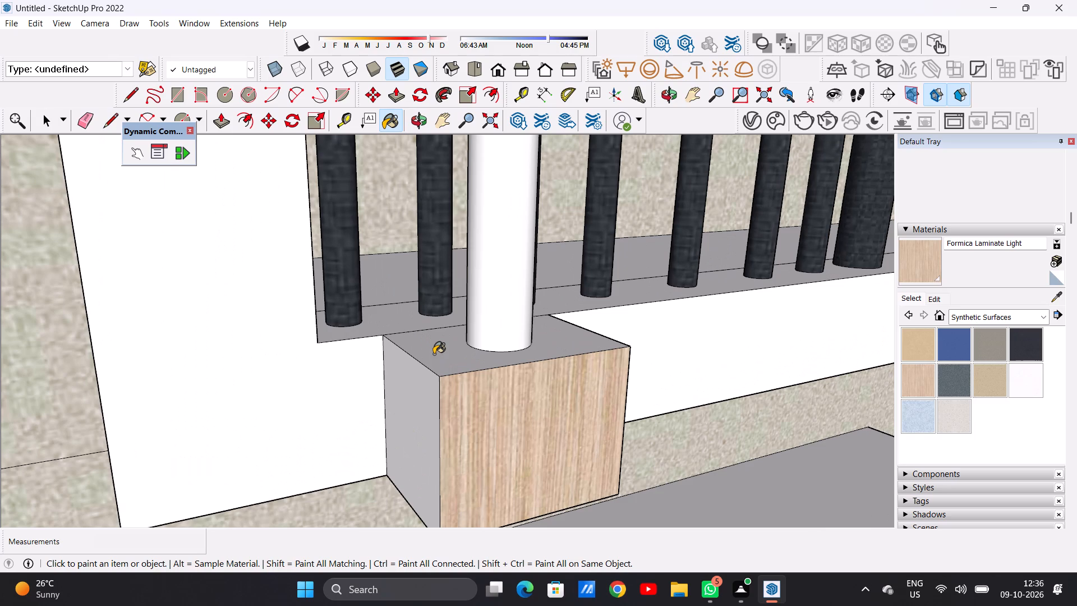
{"action": "left_click", "coordinate": [417, 387]}
Paint the underside of the tower-side post block on the right wing's top balcony with Formica Laminate Light.
{"action": "scroll", "coordinate": [403, 365], "scroll_direction": "down", "scroll_amount": 5}
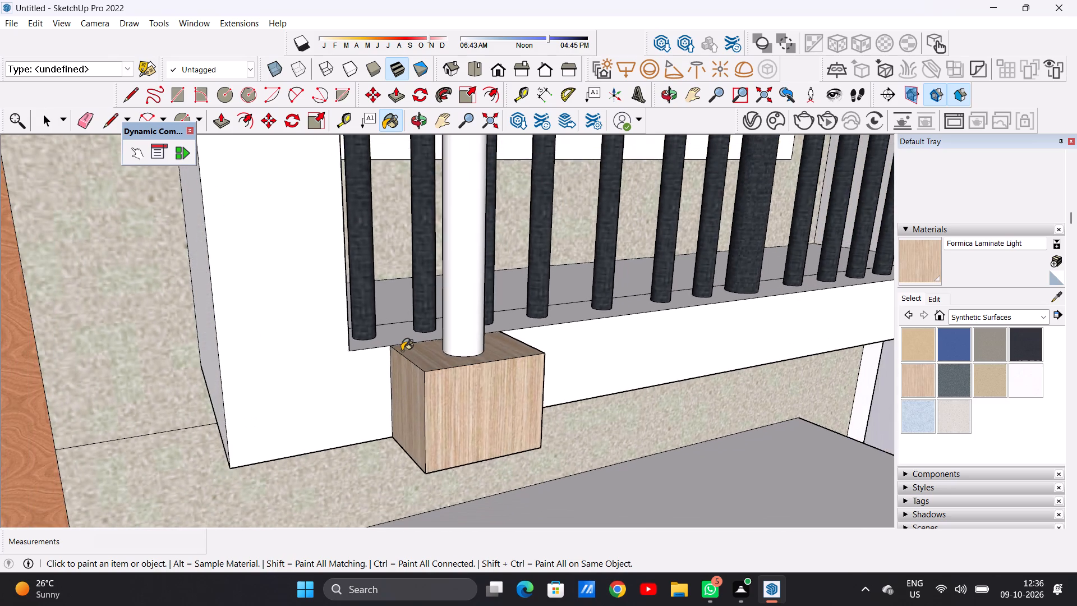
{"action": "scroll", "coordinate": [402, 351], "scroll_direction": "down", "scroll_amount": 16}
{"action": "middle_click_drag", "start_coordinate": [432, 382], "coordinate": [392, 311]}
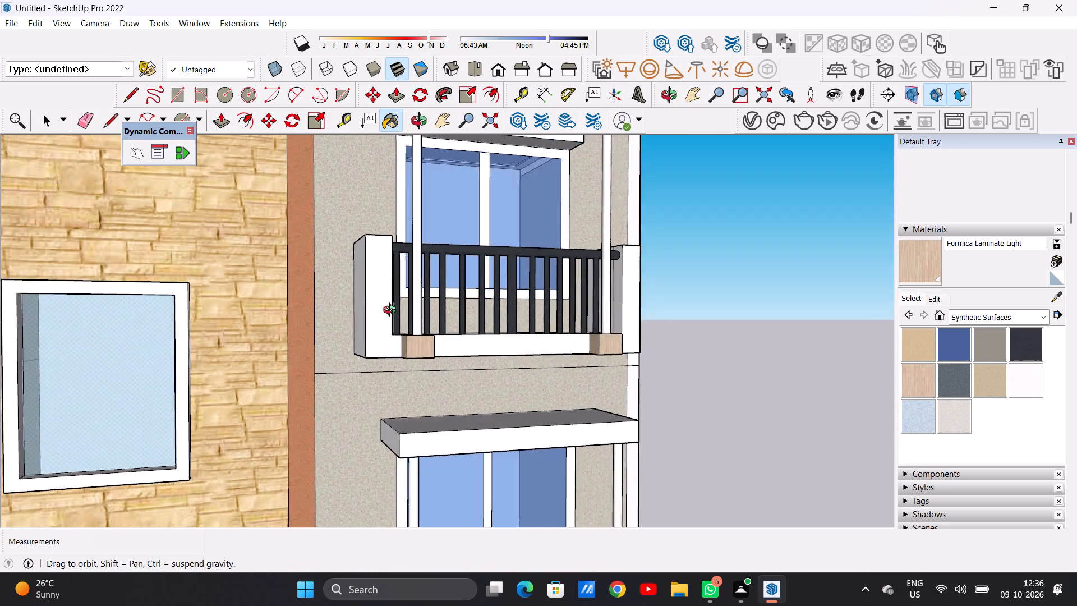
{"action": "middle_click_drag", "start_coordinate": [392, 311], "coordinate": [385, 284]}
{"action": "scroll", "coordinate": [434, 341], "scroll_direction": "up", "scroll_amount": 8}
{"action": "middle_click_drag", "start_coordinate": [419, 363], "coordinate": [406, 303]}
{"action": "scroll", "coordinate": [399, 287], "scroll_direction": "up", "scroll_amount": 2}
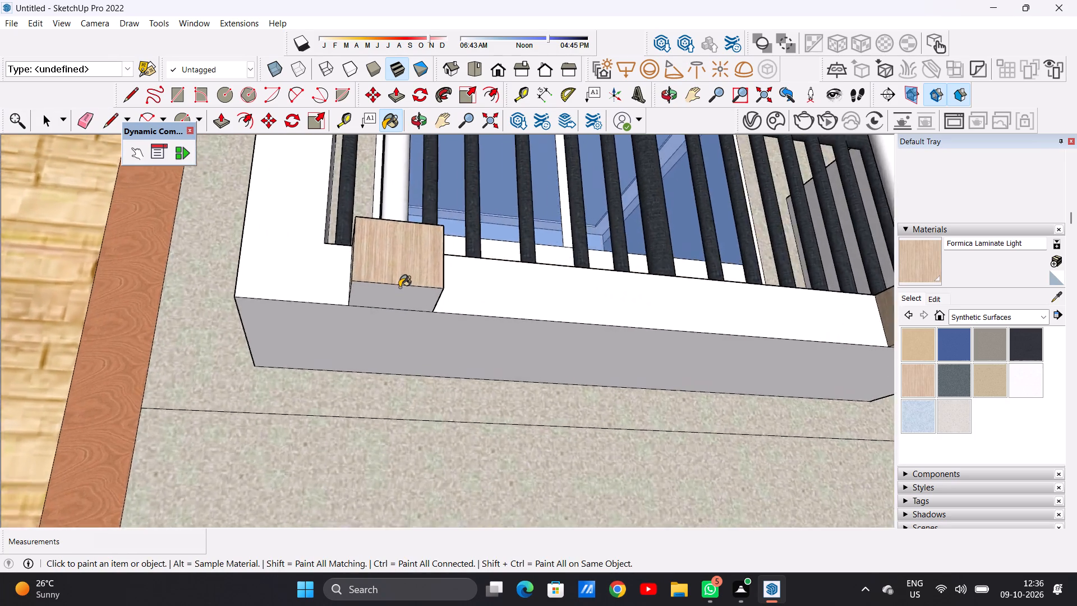
{"action": "scroll", "coordinate": [399, 287], "scroll_direction": "up", "scroll_amount": 5}
{"action": "left_click", "coordinate": [391, 303]}
Paint the top and front of the outer post block on the right wing's balcony one storey below the top with Formica Laminate Light.
{"action": "scroll", "coordinate": [421, 366], "scroll_direction": "down", "scroll_amount": 8}
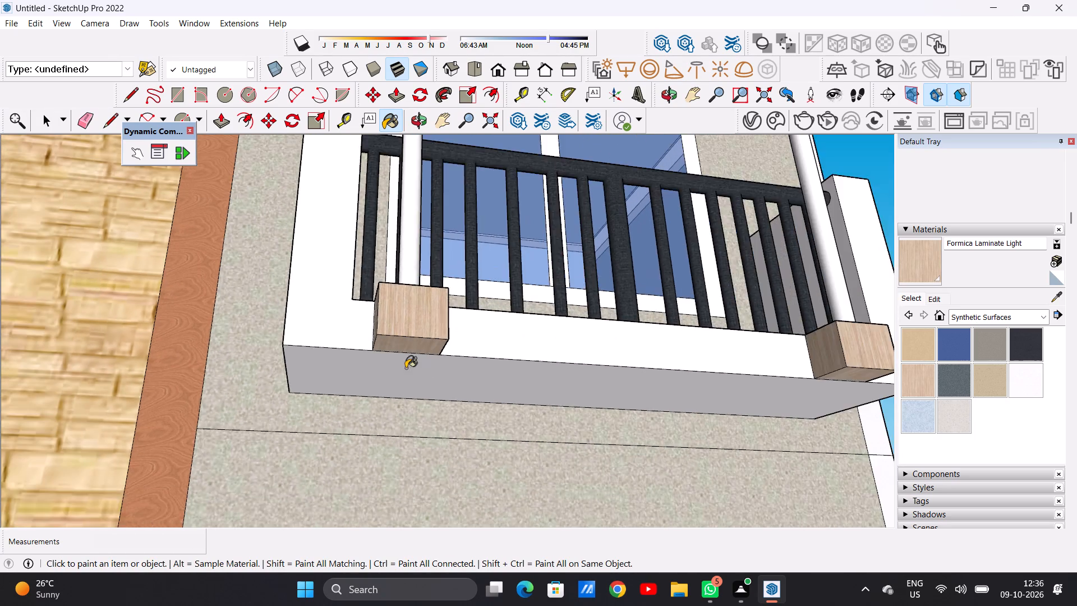
{"action": "scroll", "coordinate": [406, 368], "scroll_direction": "down", "scroll_amount": 20}
{"action": "scroll", "coordinate": [430, 362], "scroll_direction": "down", "scroll_amount": 3}
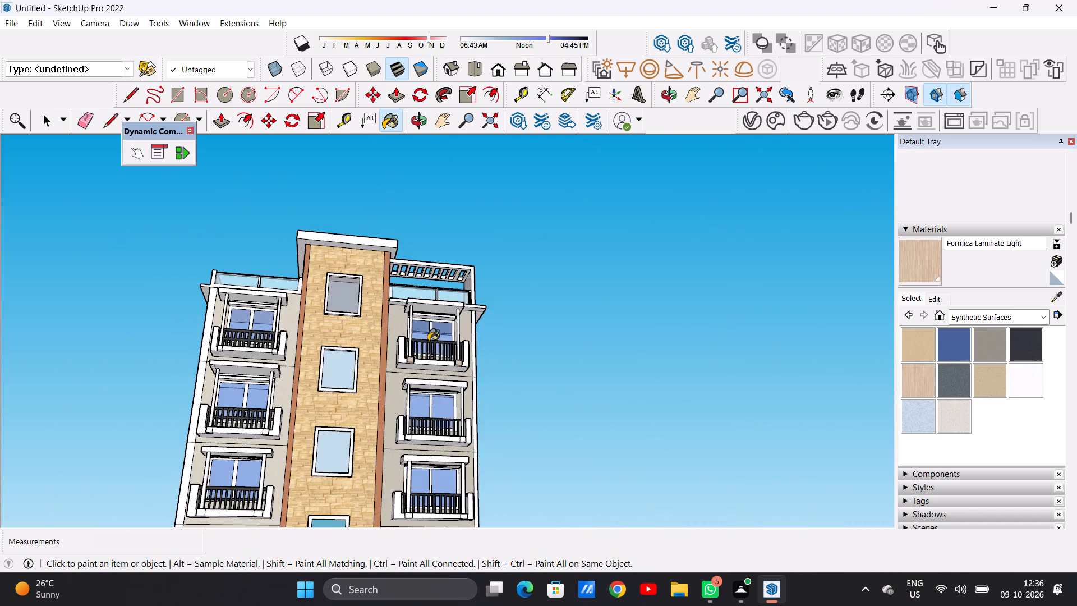
{"action": "scroll", "coordinate": [428, 341], "scroll_direction": "down", "scroll_amount": 3}
{"action": "middle_click_drag", "start_coordinate": [452, 414], "coordinate": [431, 416]}
{"action": "scroll", "coordinate": [469, 428], "scroll_direction": "up", "scroll_amount": 8}
{"action": "scroll", "coordinate": [453, 415], "scroll_direction": "up", "scroll_amount": 15}
{"action": "middle_click_drag", "start_coordinate": [437, 409], "coordinate": [533, 518]}
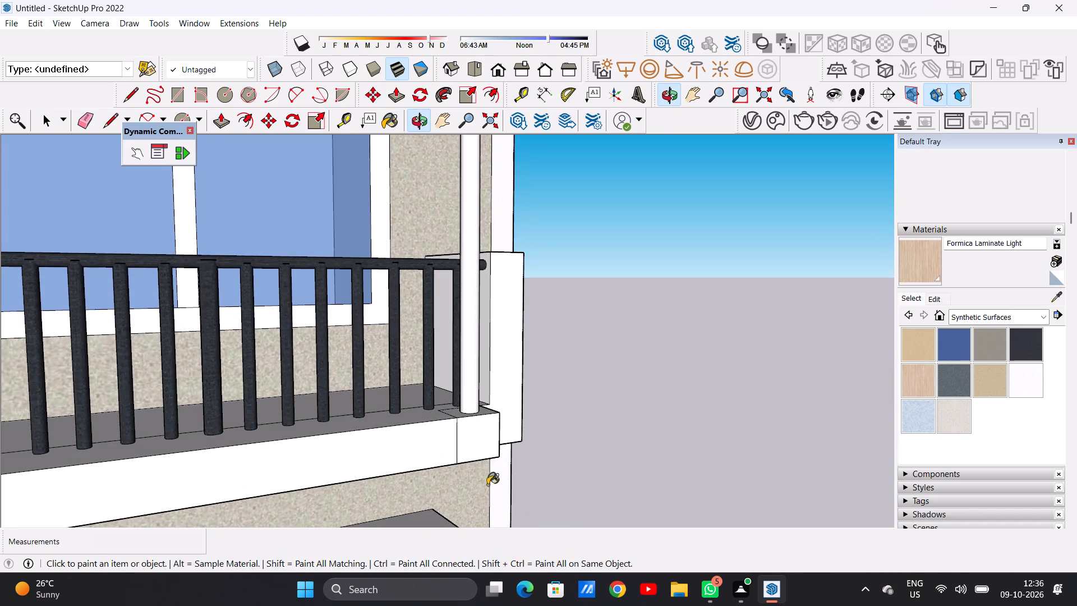
{"action": "scroll", "coordinate": [459, 446], "scroll_direction": "down", "scroll_amount": 13}
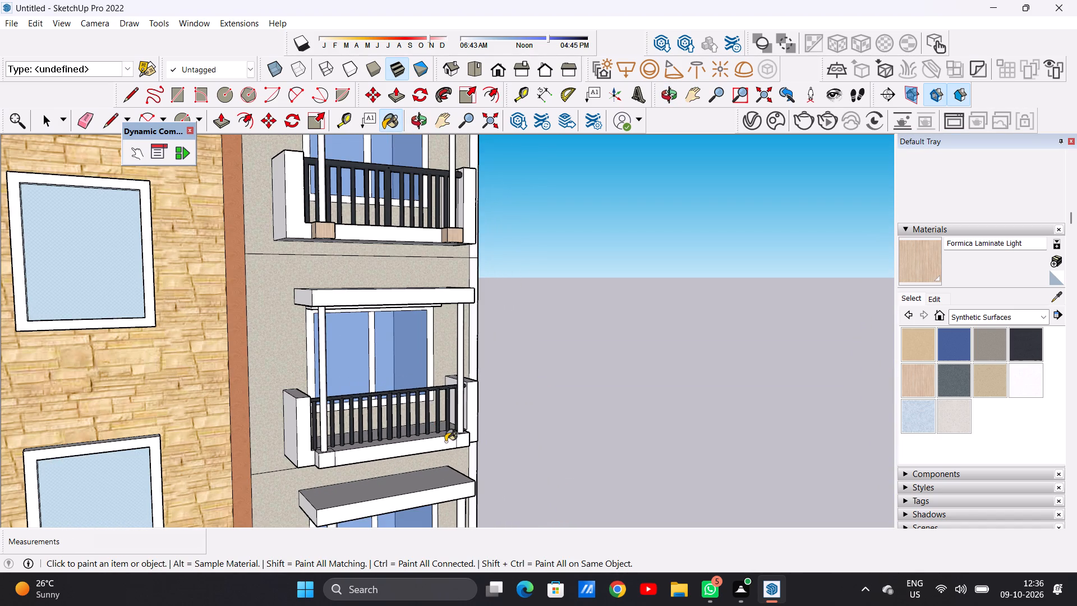
{"action": "middle_click_drag", "start_coordinate": [463, 457], "coordinate": [440, 475]}
{"action": "scroll", "coordinate": [471, 428], "scroll_direction": "up", "scroll_amount": 7}
{"action": "scroll", "coordinate": [464, 434], "scroll_direction": "down", "scroll_amount": 1}
{"action": "scroll", "coordinate": [464, 434], "scroll_direction": "up", "scroll_amount": 1}
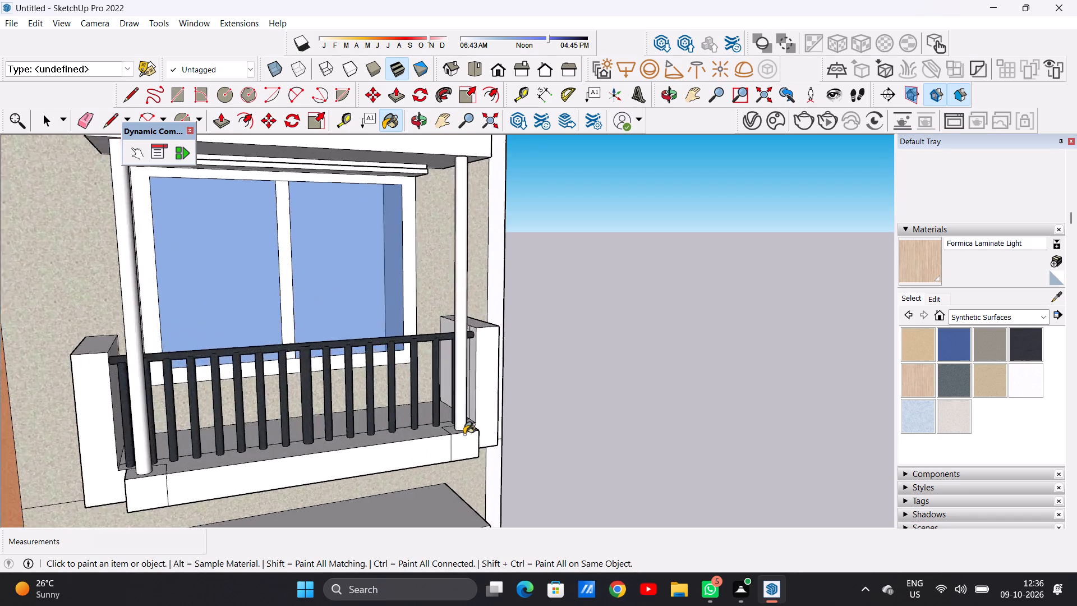
{"action": "scroll", "coordinate": [464, 434], "scroll_direction": "up", "scroll_amount": 15}
{"action": "left_click", "coordinate": [469, 419]}
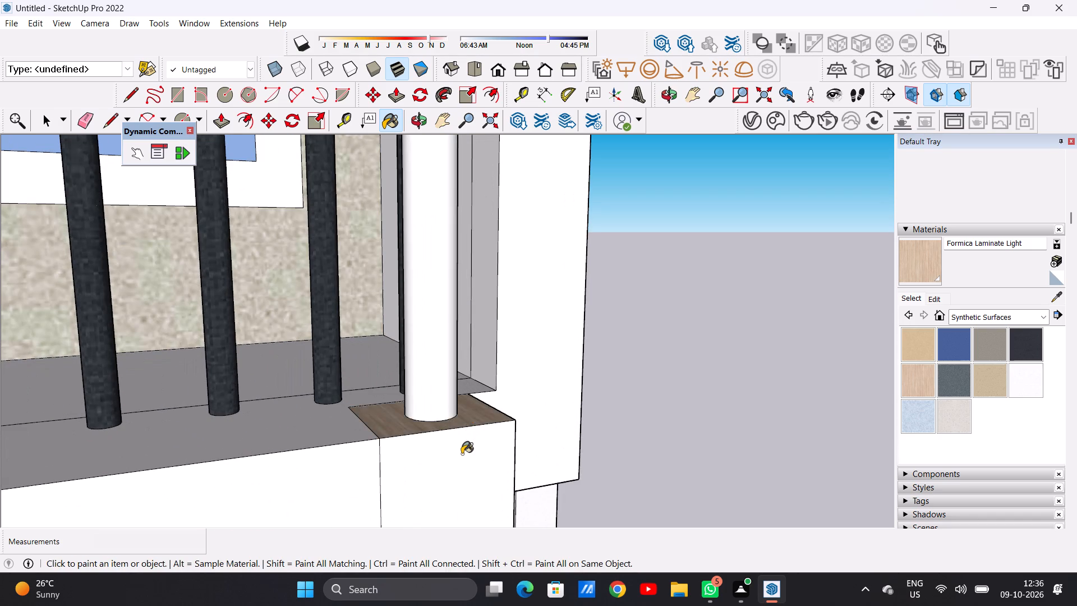
{"action": "left_click", "coordinate": [462, 455]}
Paint the outer side and underside of the outer post block on the balcony one storey below the top with Formica Laminate Light.
{"action": "scroll", "coordinate": [457, 420], "scroll_direction": "down", "scroll_amount": 19}
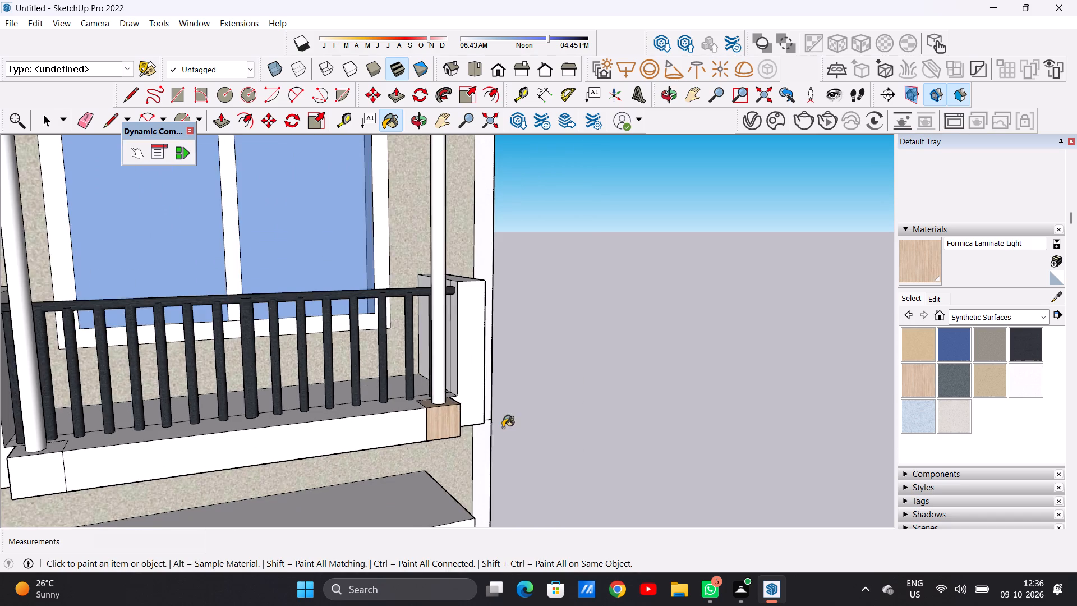
{"action": "middle_click_drag", "start_coordinate": [486, 431], "coordinate": [240, 426]}
{"action": "scroll", "coordinate": [491, 424], "scroll_direction": "up", "scroll_amount": 2}
{"action": "scroll", "coordinate": [491, 424], "scroll_direction": "down", "scroll_amount": 1}
{"action": "scroll", "coordinate": [486, 424], "scroll_direction": "up", "scroll_amount": 2}
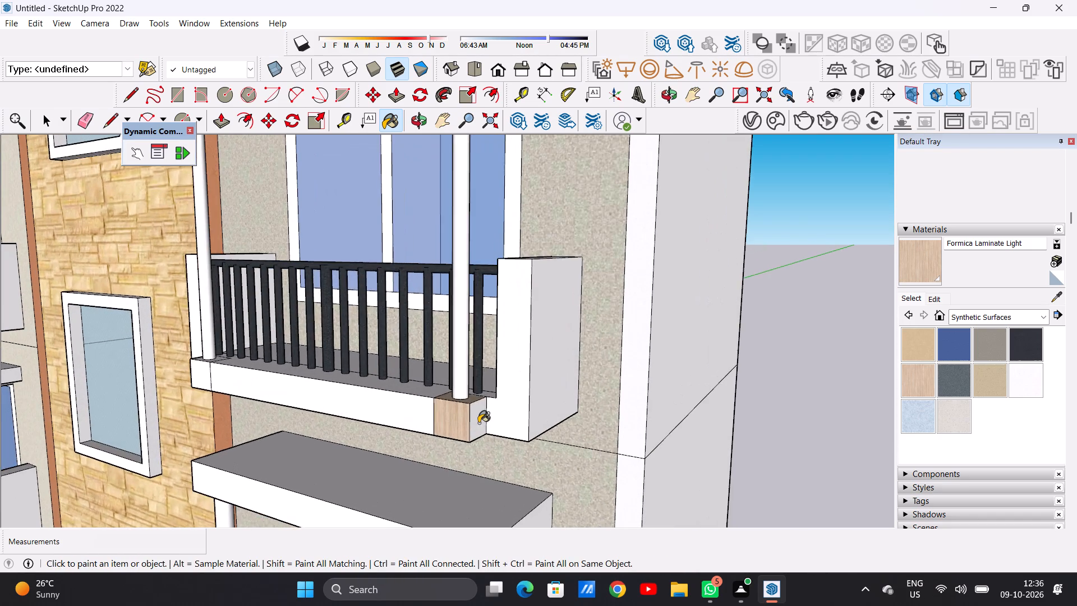
{"action": "scroll", "coordinate": [477, 423], "scroll_direction": "up", "scroll_amount": 15}
{"action": "left_click", "coordinate": [470, 397]}
{"action": "scroll", "coordinate": [472, 420], "scroll_direction": "down", "scroll_amount": 2}
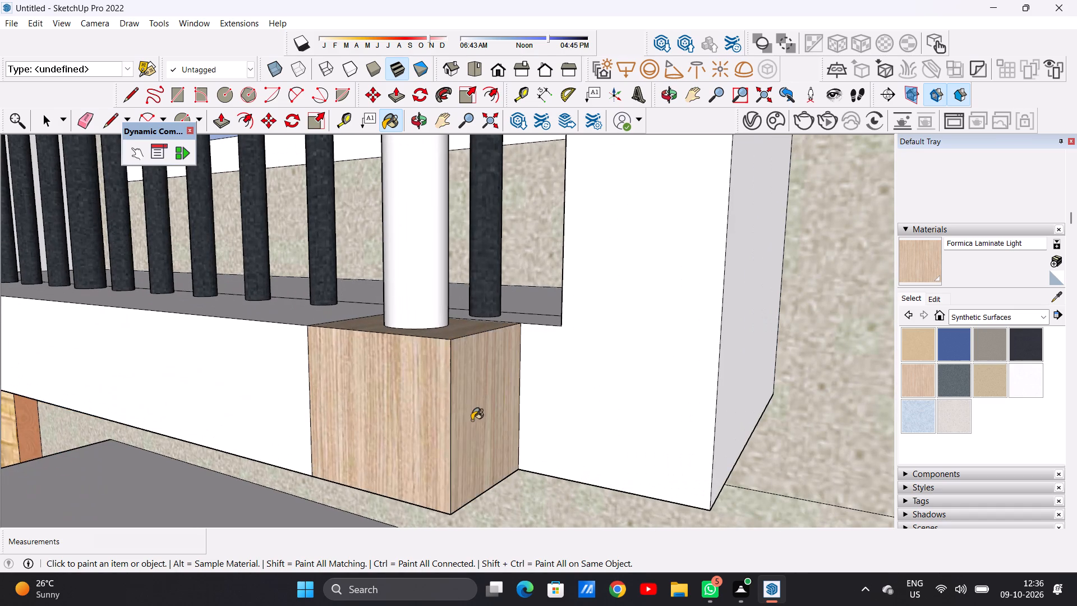
{"action": "scroll", "coordinate": [472, 420], "scroll_direction": "down", "scroll_amount": 17}
{"action": "middle_click_drag", "start_coordinate": [467, 441], "coordinate": [485, 340]}
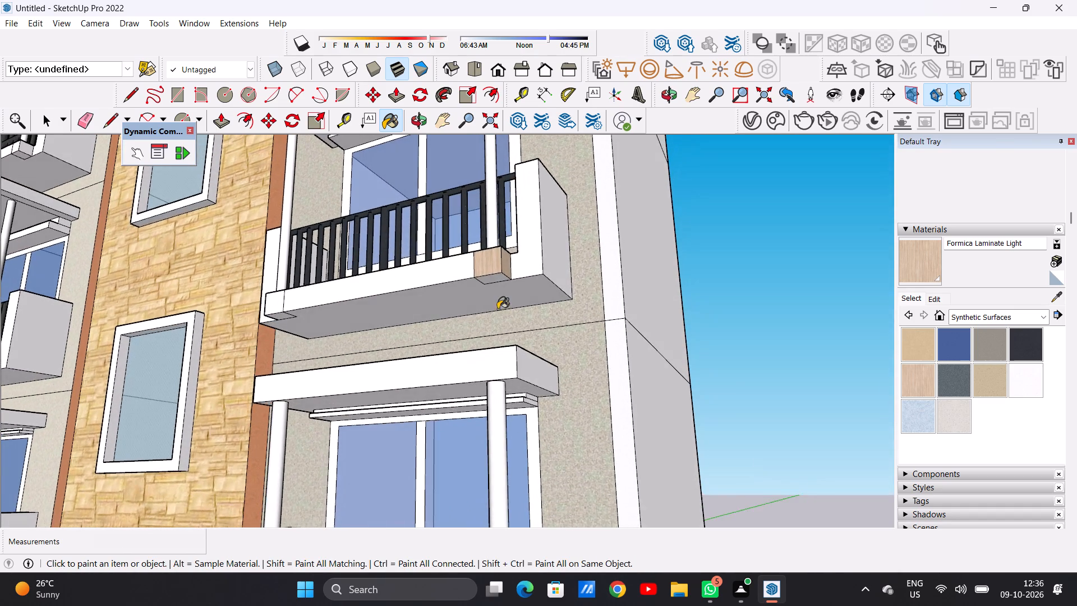
{"action": "scroll", "coordinate": [490, 285], "scroll_direction": "up", "scroll_amount": 19}
{"action": "left_click", "coordinate": [493, 277]}
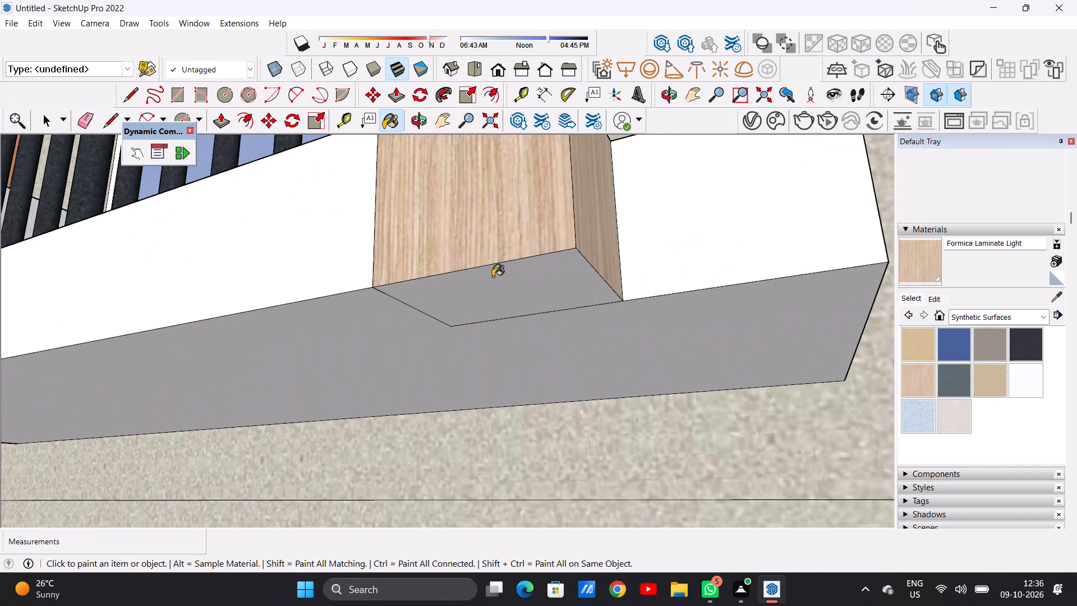
Paint the front, top and tower-facing side of the tower-side post block on the balcony one storey below the top with Formica Laminate Light.
{"action": "scroll", "coordinate": [537, 336], "scroll_direction": "down", "scroll_amount": 6}
{"action": "scroll", "coordinate": [557, 391], "scroll_direction": "down", "scroll_amount": 12}
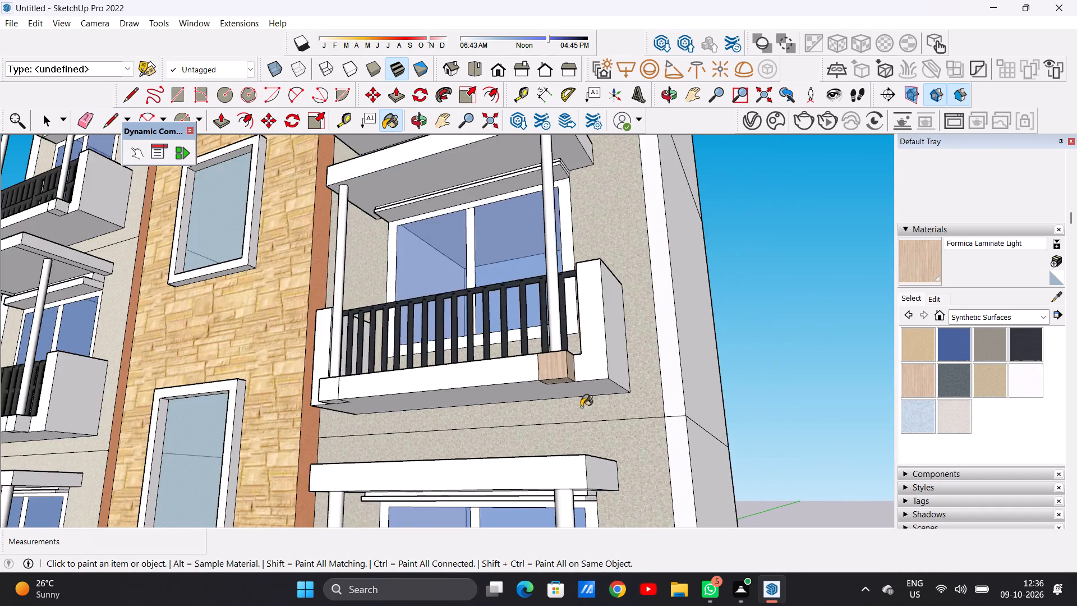
{"action": "scroll", "coordinate": [581, 407], "scroll_direction": "down", "scroll_amount": 3}
{"action": "middle_click_drag", "start_coordinate": [404, 415], "coordinate": [498, 493]}
{"action": "scroll", "coordinate": [465, 462], "scroll_direction": "up", "scroll_amount": 4}
{"action": "scroll", "coordinate": [435, 423], "scroll_direction": "up", "scroll_amount": 13}
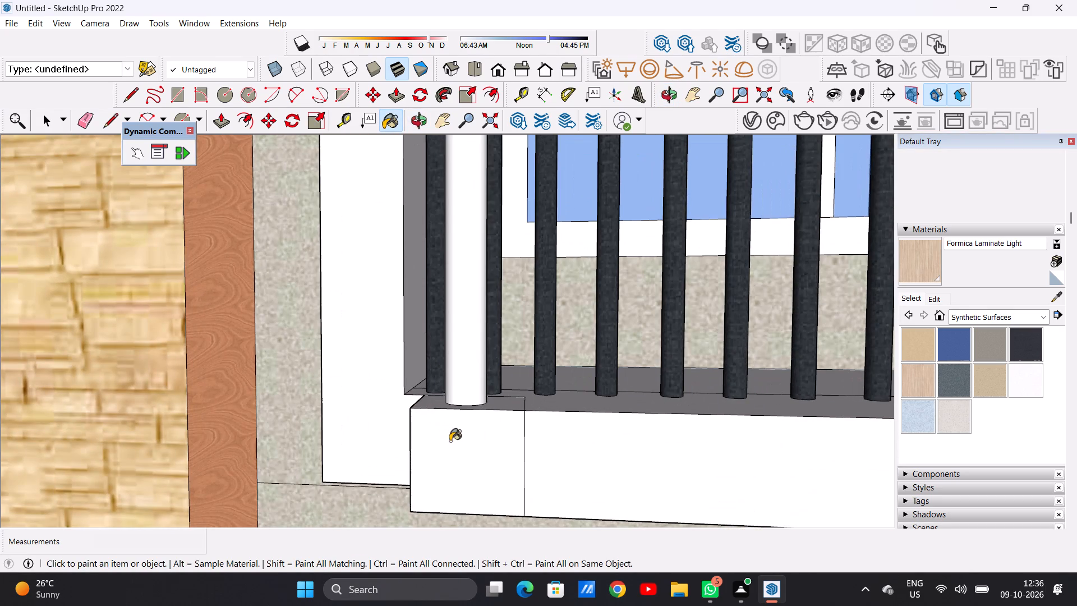
{"action": "left_click", "coordinate": [450, 440]}
{"action": "middle_click_drag", "start_coordinate": [501, 396], "coordinate": [510, 451]}
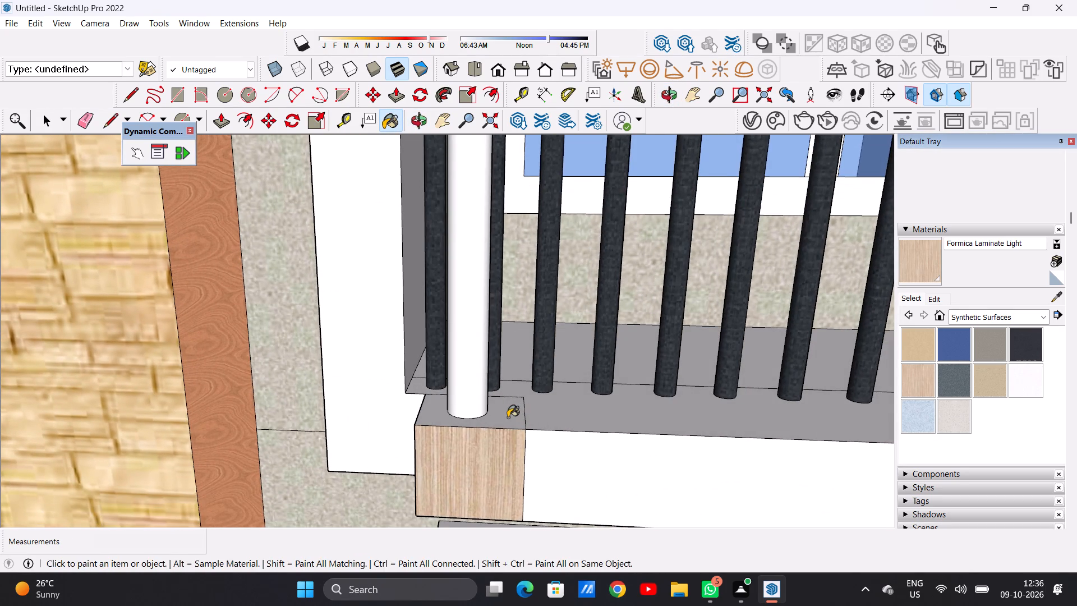
{"action": "left_click", "coordinate": [508, 417]}
{"action": "scroll", "coordinate": [482, 417], "scroll_direction": "down", "scroll_amount": 4}
{"action": "middle_click_drag", "start_coordinate": [401, 434], "coordinate": [531, 420]}
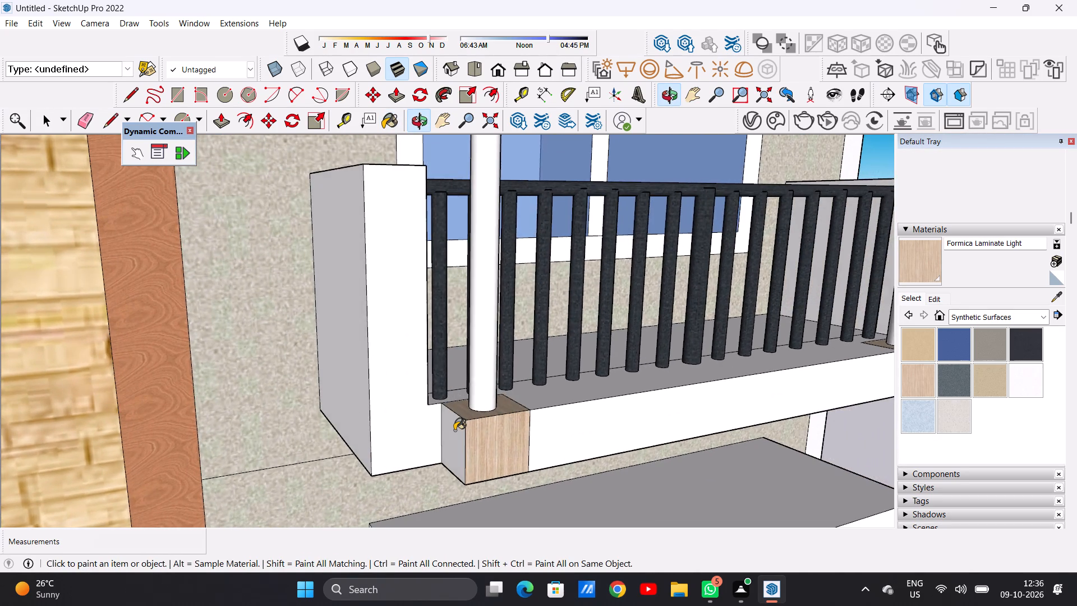
{"action": "scroll", "coordinate": [454, 430], "scroll_direction": "up", "scroll_amount": 6}
{"action": "left_click", "coordinate": [454, 430]}
Paint the underside of the tower-side post block on the balcony one storey below the top with Formica Laminate Light.
{"action": "scroll", "coordinate": [436, 424], "scroll_direction": "down", "scroll_amount": 9}
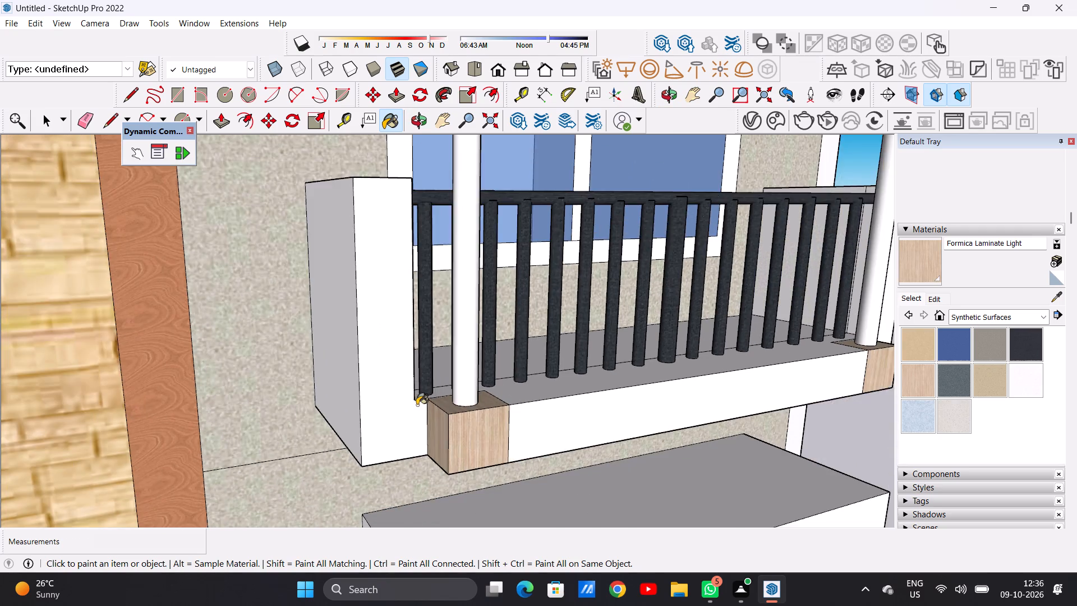
{"action": "scroll", "coordinate": [417, 405], "scroll_direction": "down", "scroll_amount": 2}
{"action": "middle_click_drag", "start_coordinate": [464, 452], "coordinate": [445, 338]}
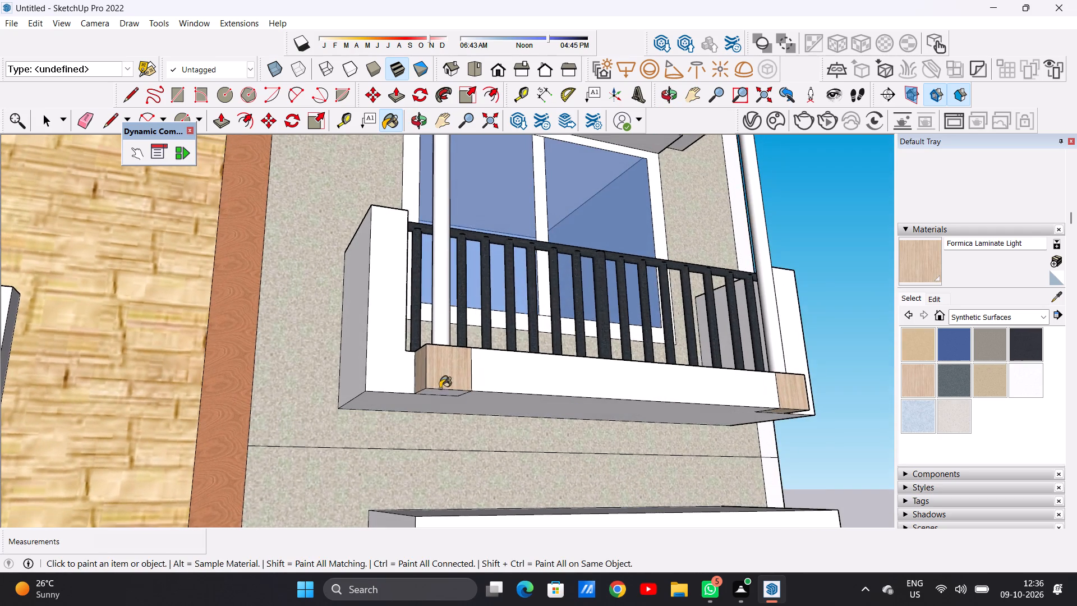
{"action": "scroll", "coordinate": [447, 433], "scroll_direction": "up", "scroll_amount": 4}
{"action": "middle_click_drag", "start_coordinate": [446, 397], "coordinate": [454, 353]}
{"action": "scroll", "coordinate": [464, 331], "scroll_direction": "up", "scroll_amount": 5}
{"action": "left_click", "coordinate": [460, 327]}
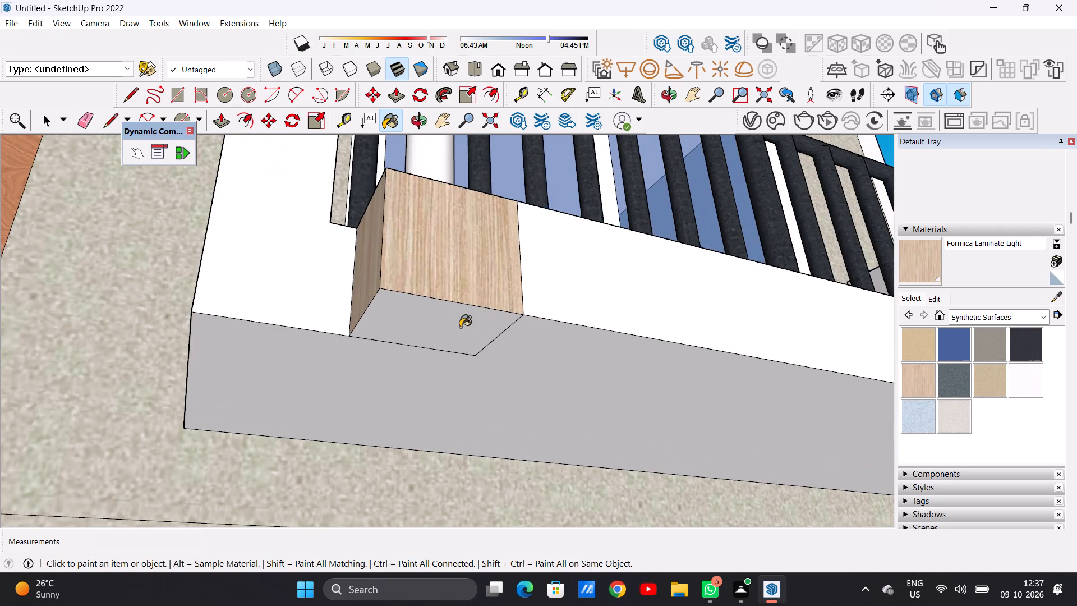
Push/Pull the slab's front face between the post blocks on the right wing's top balcony outward about 6 5/16", flush with the blocks.
{"action": "scroll", "coordinate": [473, 377], "scroll_direction": "down", "scroll_amount": 20}
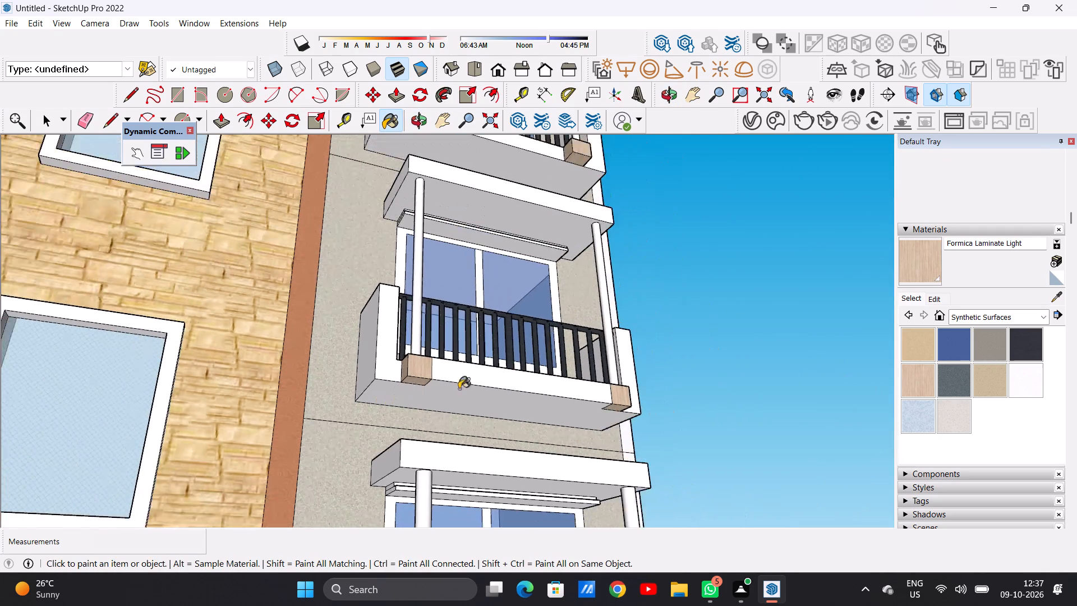
{"action": "middle_click_drag", "start_coordinate": [499, 391], "coordinate": [447, 492]}
{"action": "scroll", "coordinate": [466, 383], "scroll_direction": "down", "scroll_amount": 4}
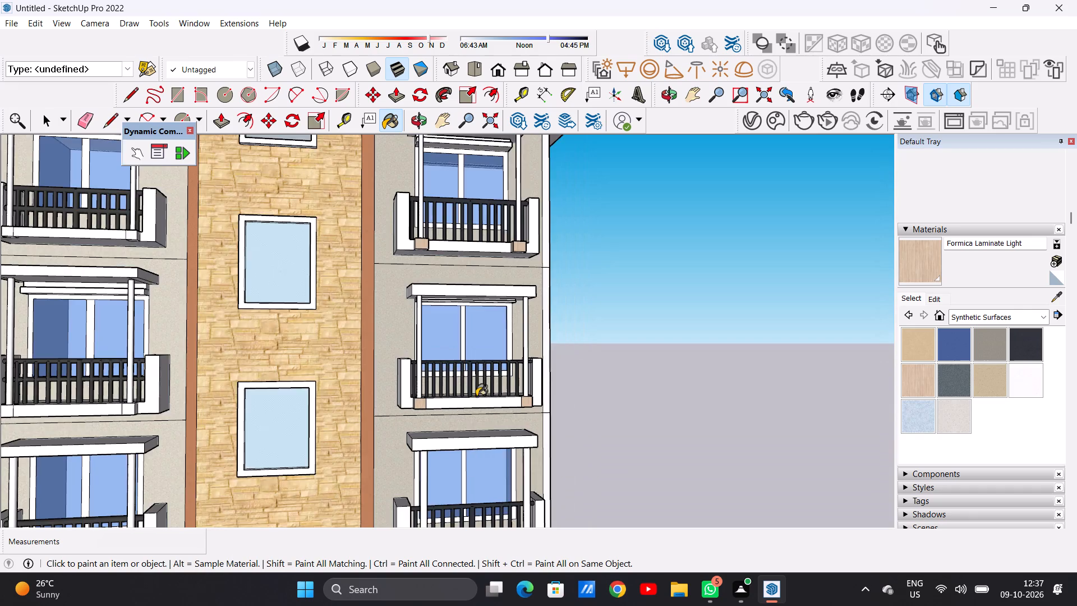
{"action": "scroll", "coordinate": [478, 400], "scroll_direction": "down", "scroll_amount": 5}
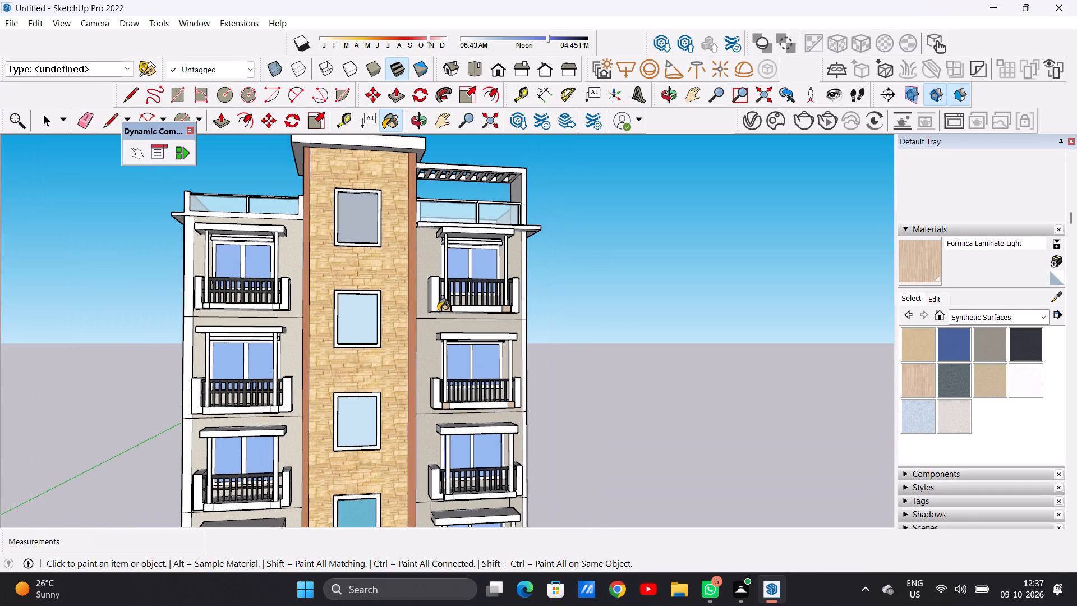
{"action": "scroll", "coordinate": [438, 311], "scroll_direction": "up", "scroll_amount": 11}
{"action": "middle_click_drag", "start_coordinate": [452, 310], "coordinate": [521, 452]}
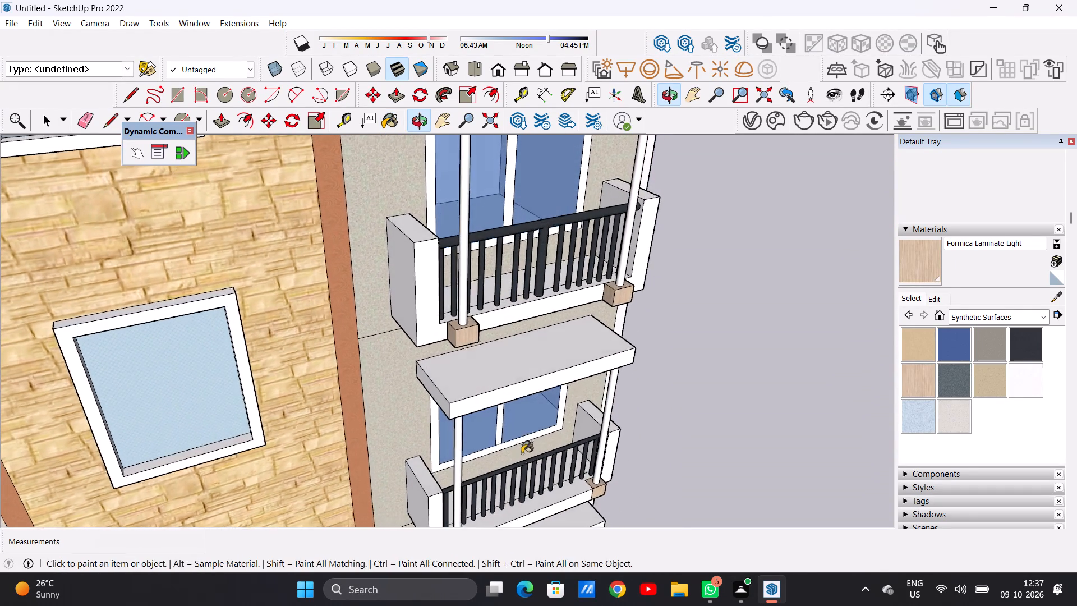
{"action": "scroll", "coordinate": [521, 337], "scroll_direction": "up", "scroll_amount": 6}
{"action": "key", "text": "space"}
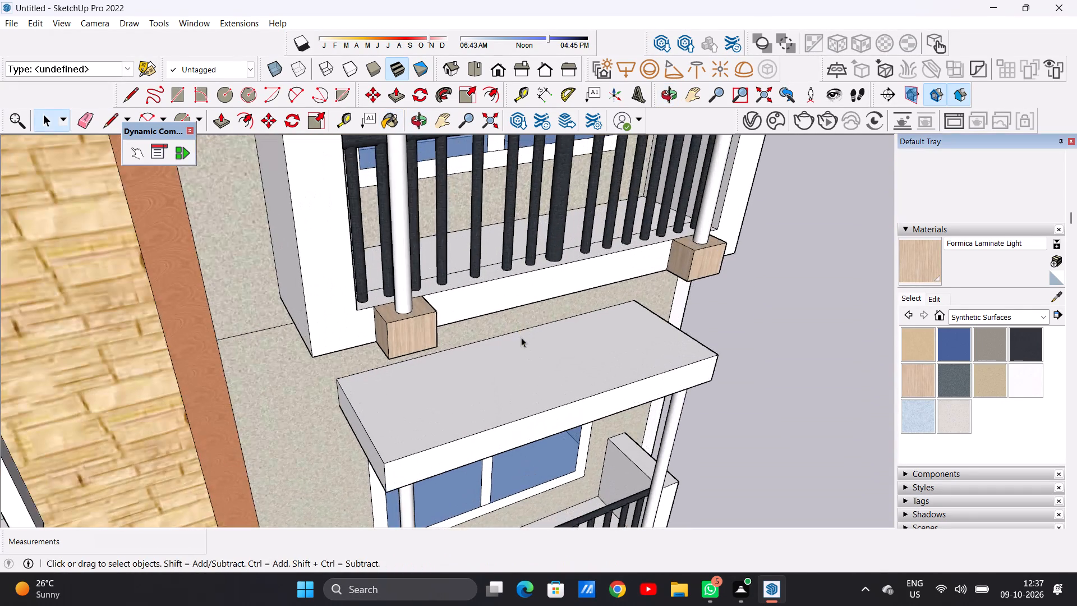
{"action": "key", "text": "p"}
{"action": "left_click", "coordinate": [473, 290]}
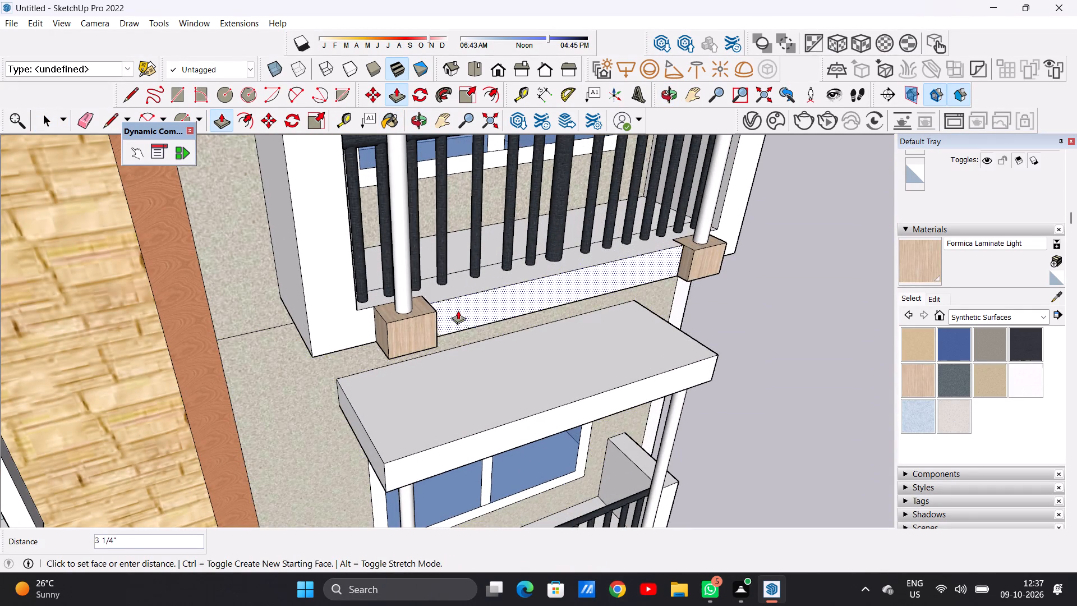
{"action": "left_click", "coordinate": [434, 312]}
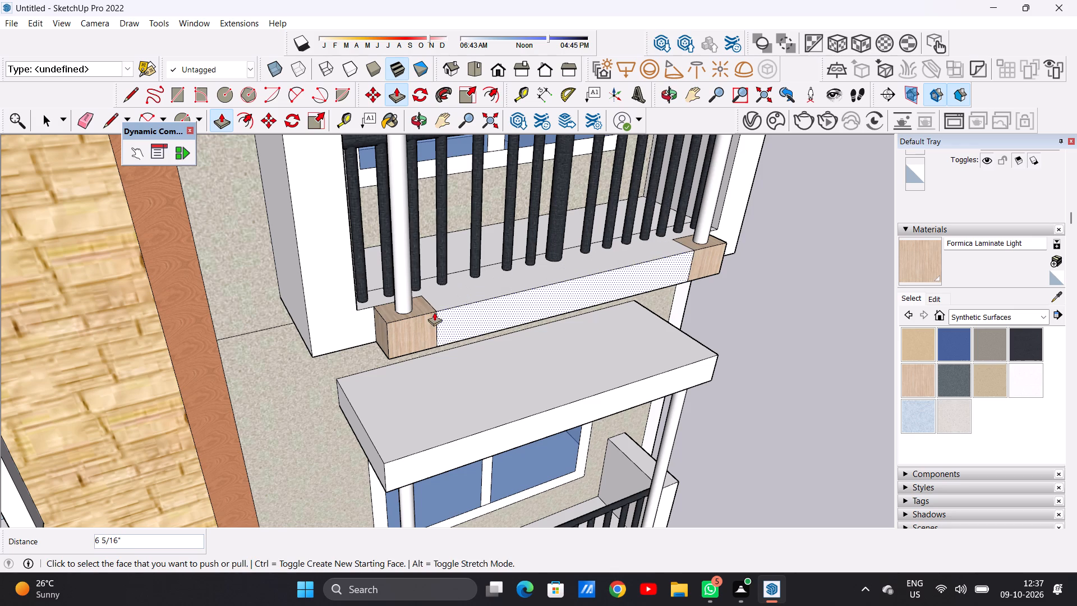
{"action": "key", "text": "space"}
Paint the front and top of the outer post block on the right wing's balcony two storeys below the top with Formica Laminate Light.
{"action": "scroll", "coordinate": [450, 316], "scroll_direction": "down", "scroll_amount": 19}
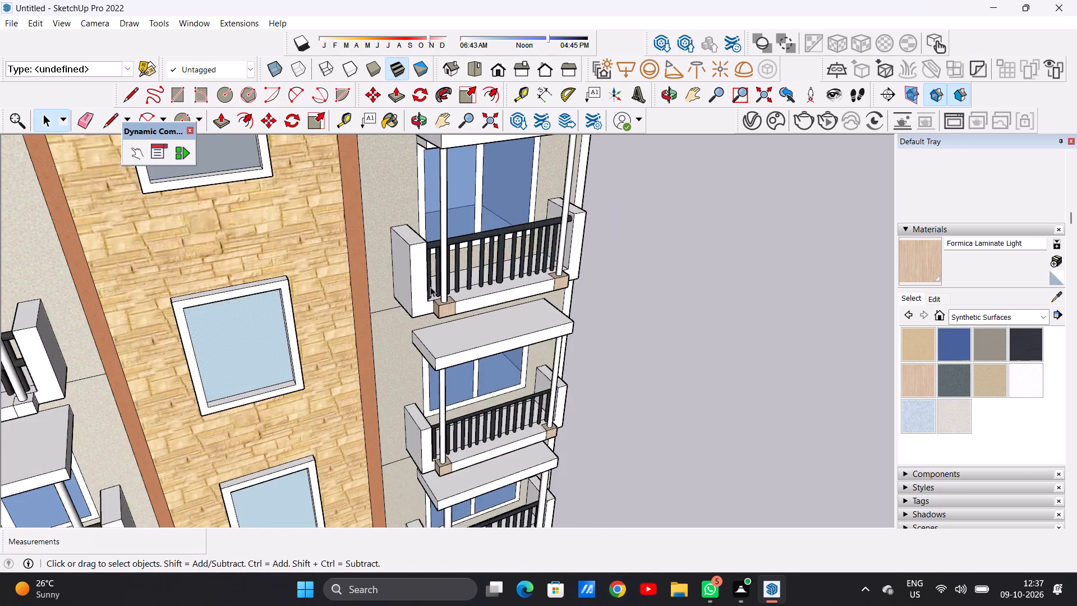
{"action": "scroll", "coordinate": [430, 287], "scroll_direction": "down", "scroll_amount": 12}
{"action": "middle_click_drag", "start_coordinate": [479, 380], "coordinate": [390, 323]}
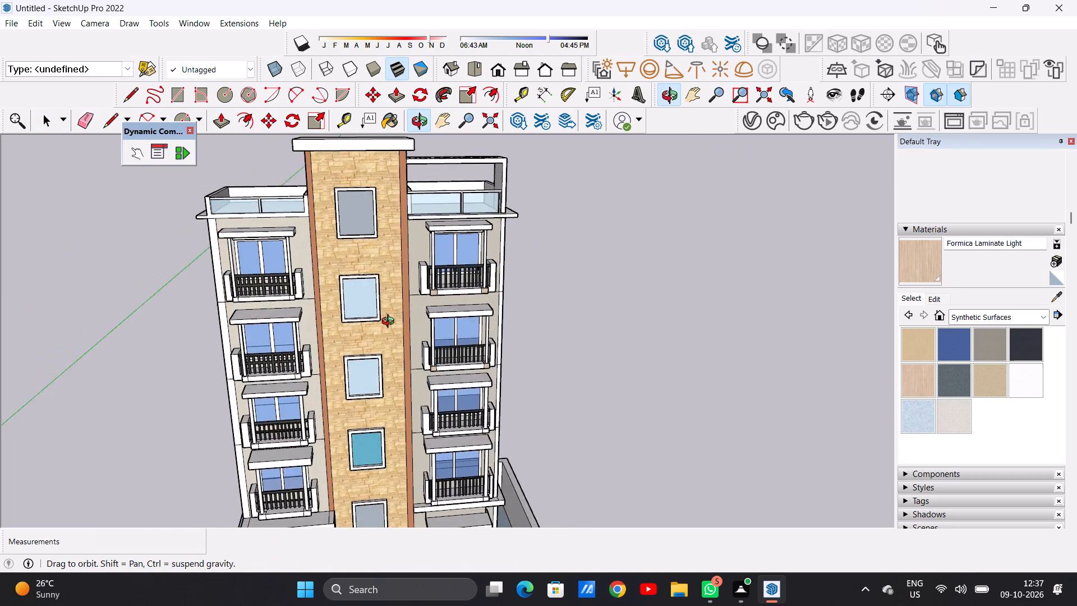
{"action": "middle_click_drag", "start_coordinate": [390, 323], "coordinate": [394, 323]}
{"action": "scroll", "coordinate": [482, 453], "scroll_direction": "up", "scroll_amount": 18}
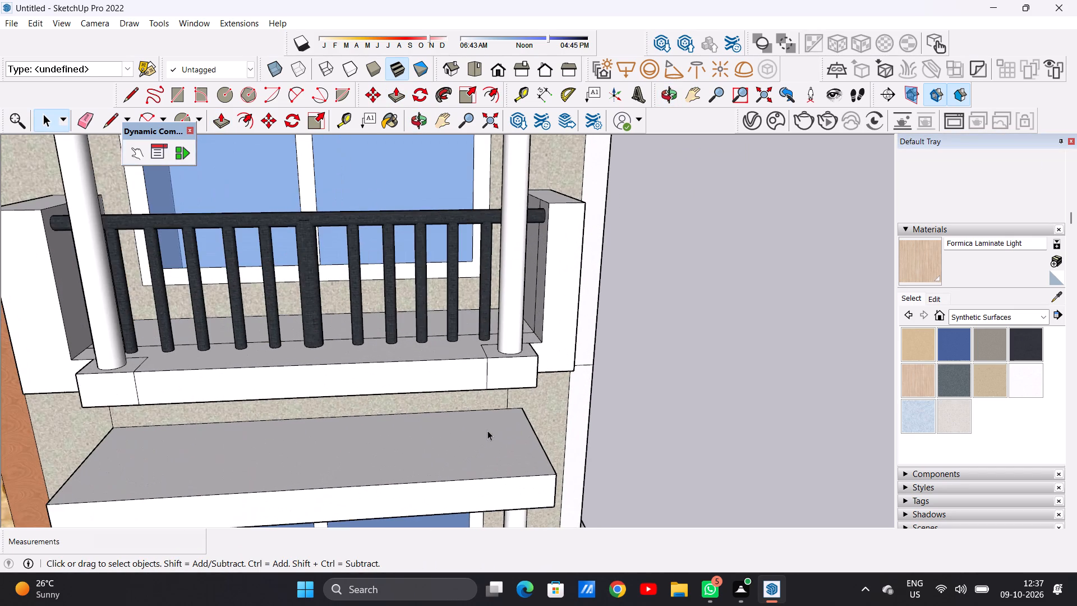
{"action": "left_click", "coordinate": [906, 377]}
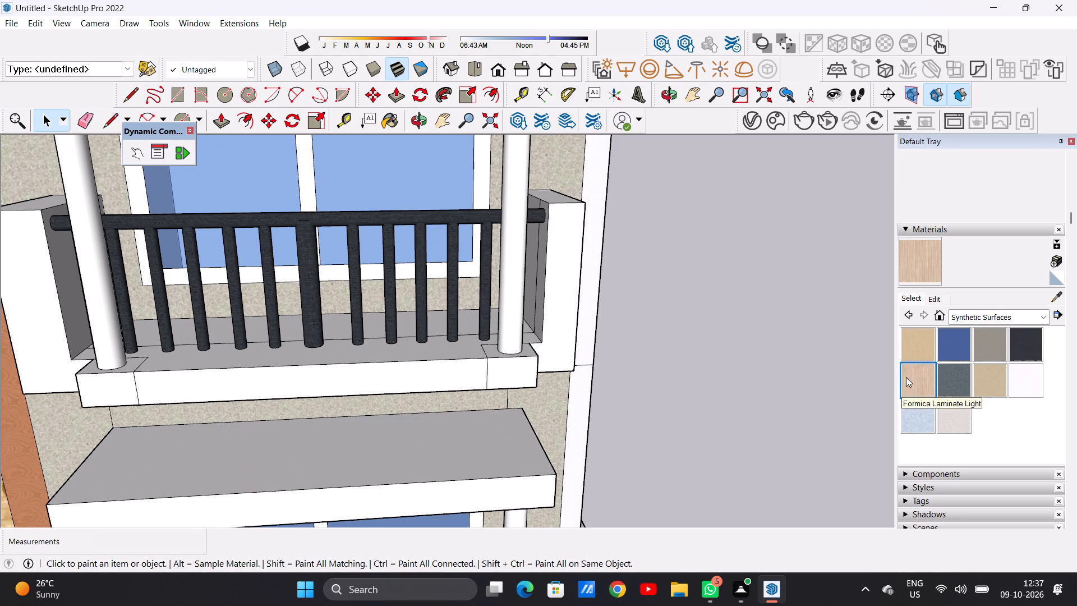
{"action": "scroll", "coordinate": [512, 381], "scroll_direction": "up", "scroll_amount": 11}
{"action": "left_click", "coordinate": [516, 371]}
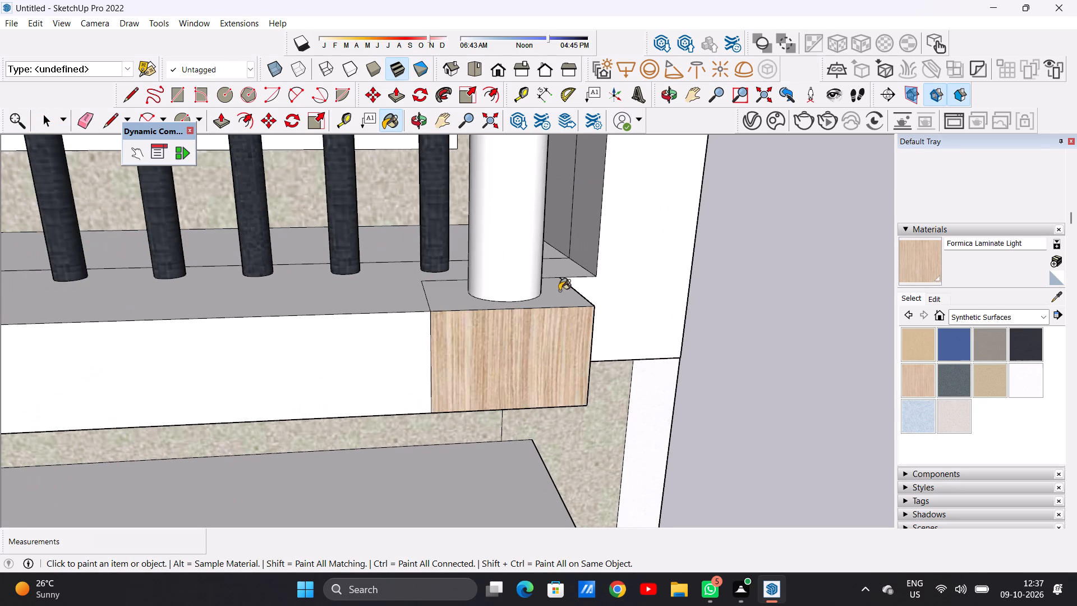
{"action": "left_click", "coordinate": [558, 297]}
Paint the outer side and underside of the outer post block on the balcony two storeys below the top with Formica Laminate Light.
{"action": "scroll", "coordinate": [535, 365], "scroll_direction": "down", "scroll_amount": 16}
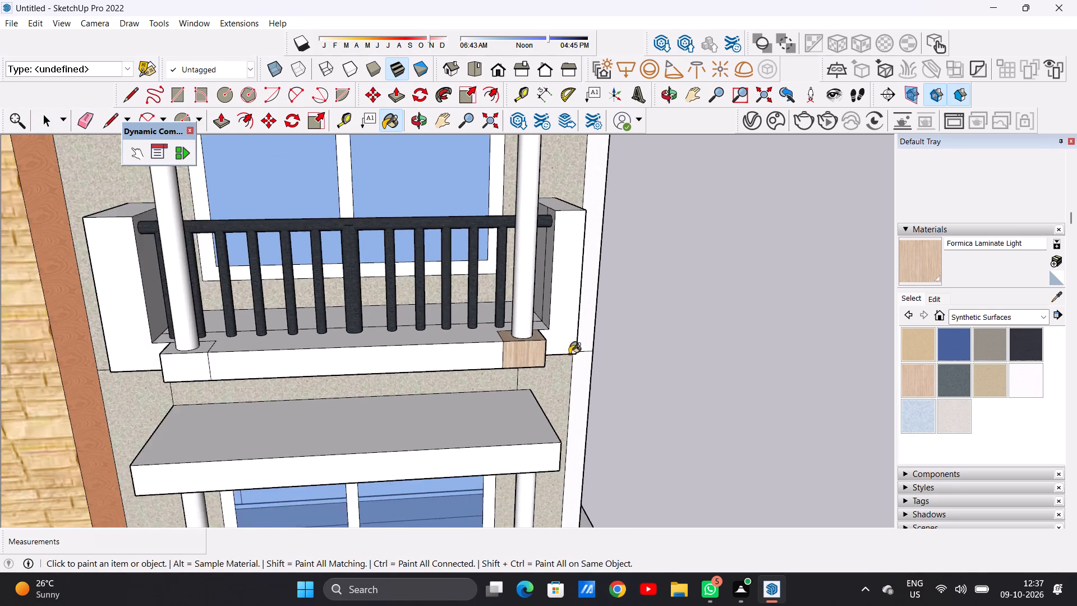
{"action": "middle_click_drag", "start_coordinate": [551, 361], "coordinate": [341, 334]}
{"action": "scroll", "coordinate": [501, 363], "scroll_direction": "up", "scroll_amount": 6}
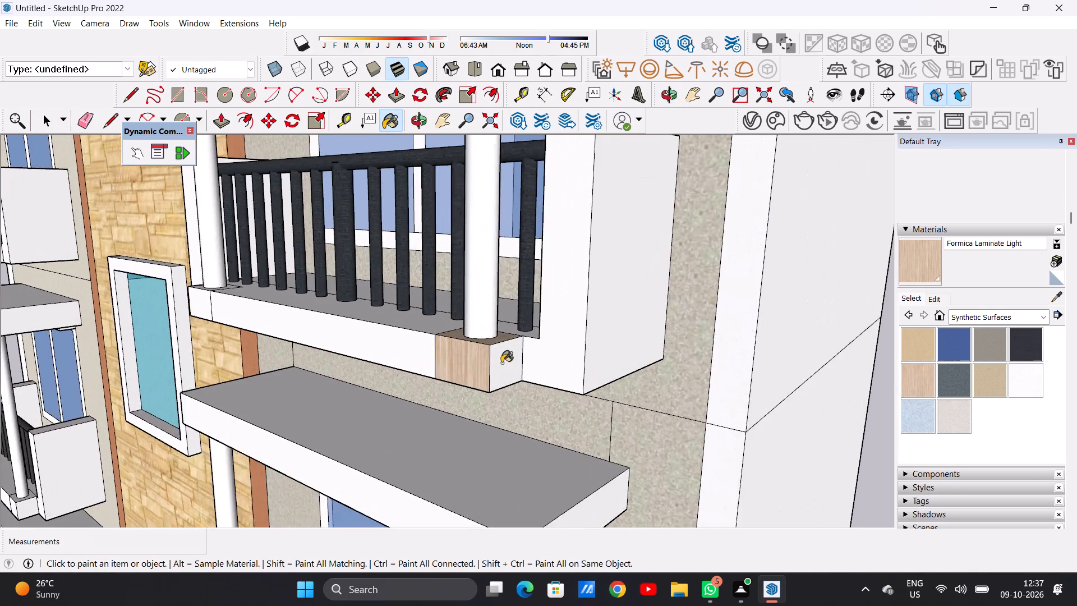
{"action": "scroll", "coordinate": [501, 363], "scroll_direction": "up", "scroll_amount": 7}
{"action": "left_click", "coordinate": [493, 357]}
{"action": "scroll", "coordinate": [523, 370], "scroll_direction": "down", "scroll_amount": 13}
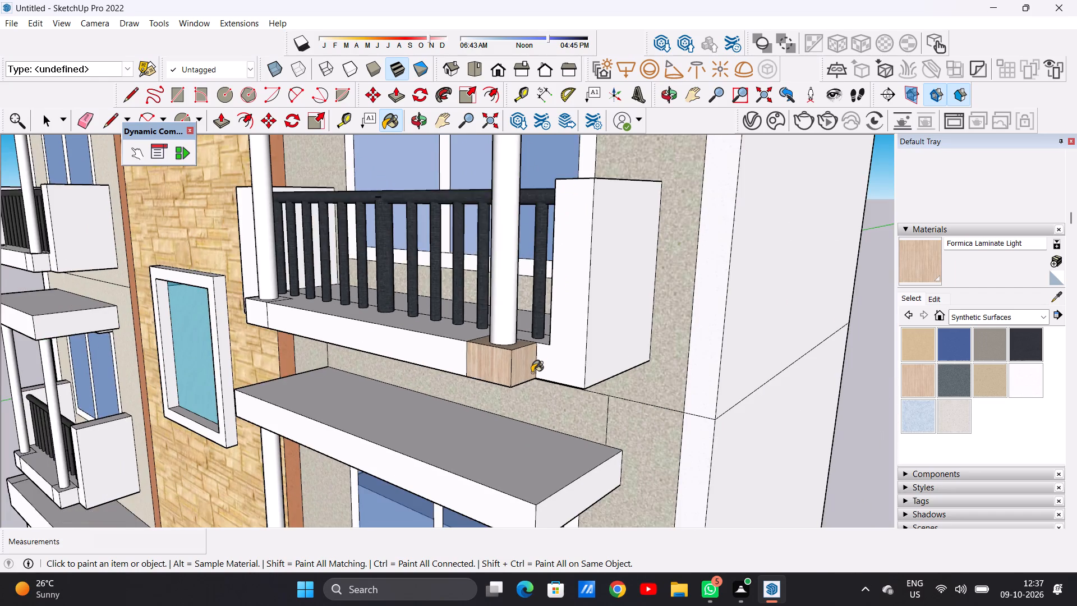
{"action": "scroll", "coordinate": [532, 373], "scroll_direction": "down", "scroll_amount": 1}
{"action": "middle_click_drag", "start_coordinate": [513, 406], "coordinate": [524, 307]}
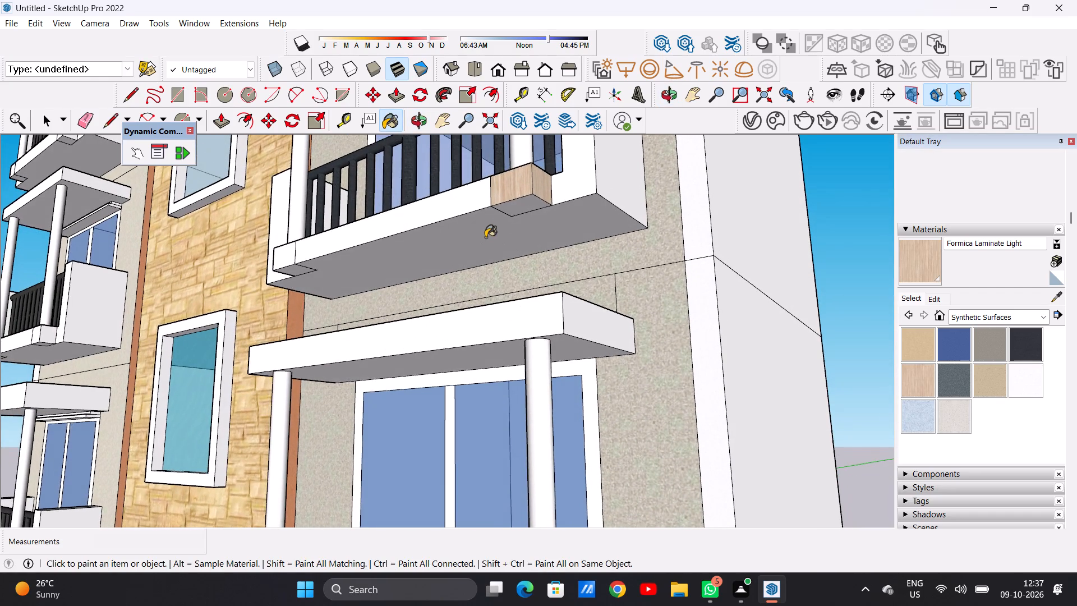
{"action": "scroll", "coordinate": [519, 193], "scroll_direction": "up", "scroll_amount": 13}
{"action": "left_click", "coordinate": [509, 205]}
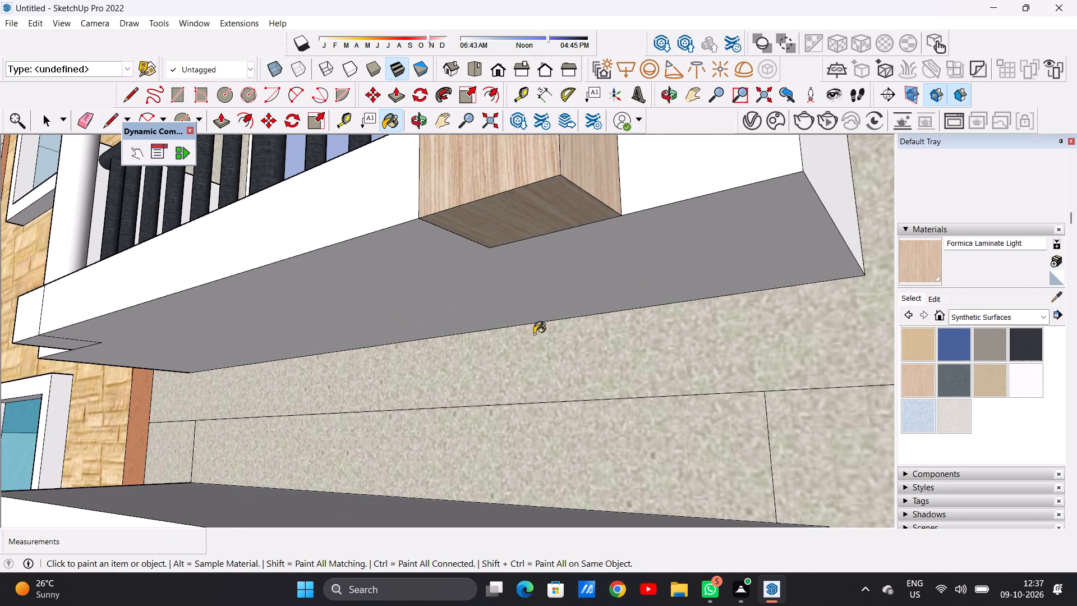
Paint the front, tower-facing side and top of the tower-side post block on the balcony two storeys below the top with Formica Laminate Light.
{"action": "scroll", "coordinate": [534, 334], "scroll_direction": "down", "scroll_amount": 6}
{"action": "scroll", "coordinate": [559, 379], "scroll_direction": "down", "scroll_amount": 8}
{"action": "middle_click_drag", "start_coordinate": [371, 360], "coordinate": [385, 361]}
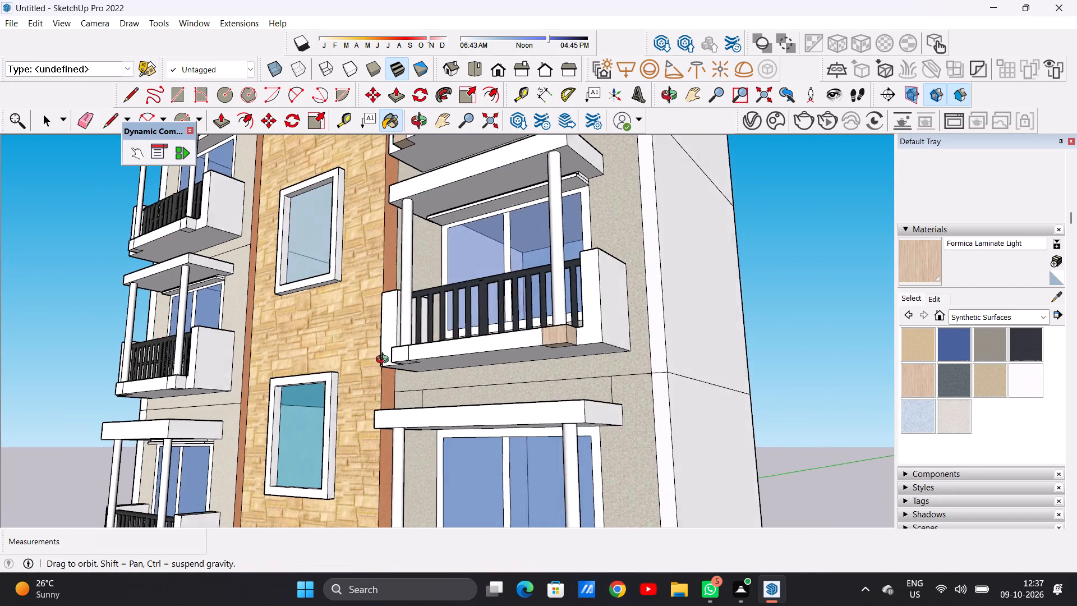
{"action": "middle_click_drag", "start_coordinate": [385, 361], "coordinate": [565, 393]}
{"action": "scroll", "coordinate": [571, 384], "scroll_direction": "up", "scroll_amount": 14}
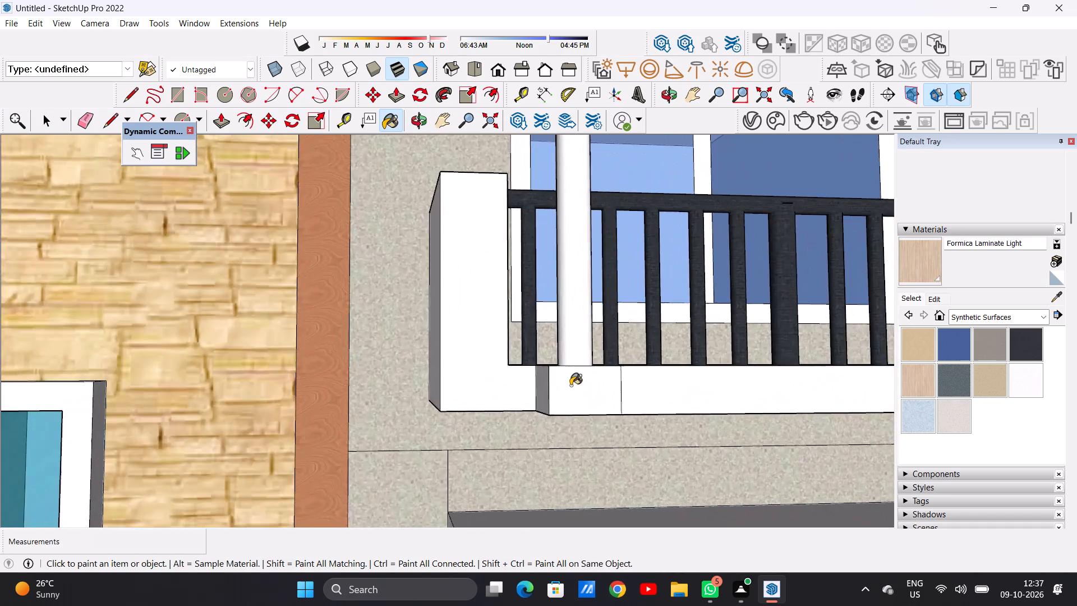
{"action": "scroll", "coordinate": [570, 385], "scroll_direction": "up", "scroll_amount": 4}
{"action": "left_click", "coordinate": [570, 385]}
{"action": "left_click", "coordinate": [525, 379]}
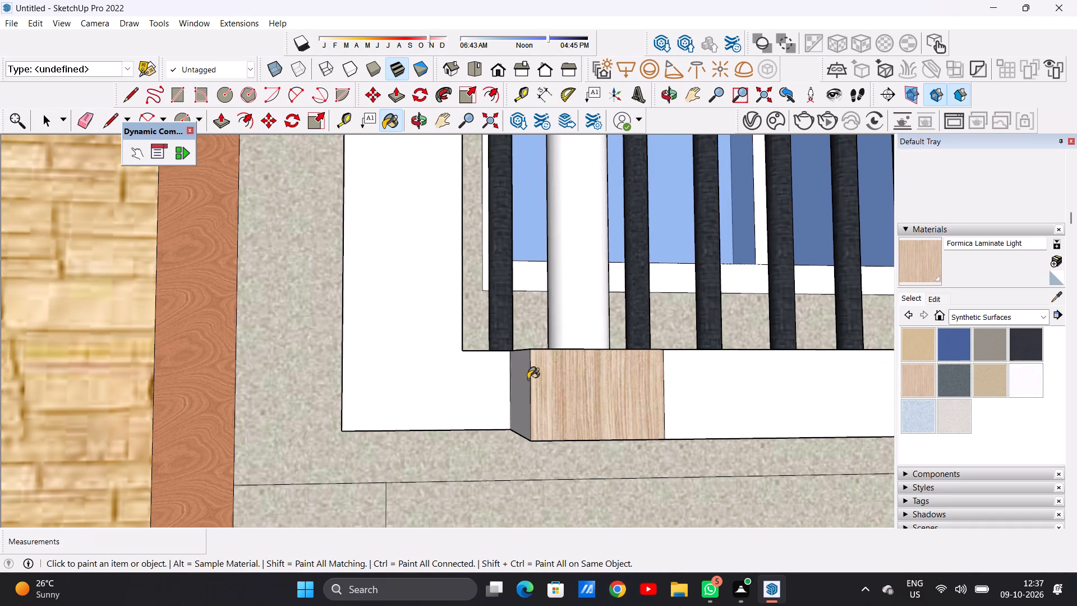
{"action": "middle_click_drag", "start_coordinate": [553, 360], "coordinate": [549, 464]}
{"action": "scroll", "coordinate": [544, 407], "scroll_direction": "up", "scroll_amount": 5}
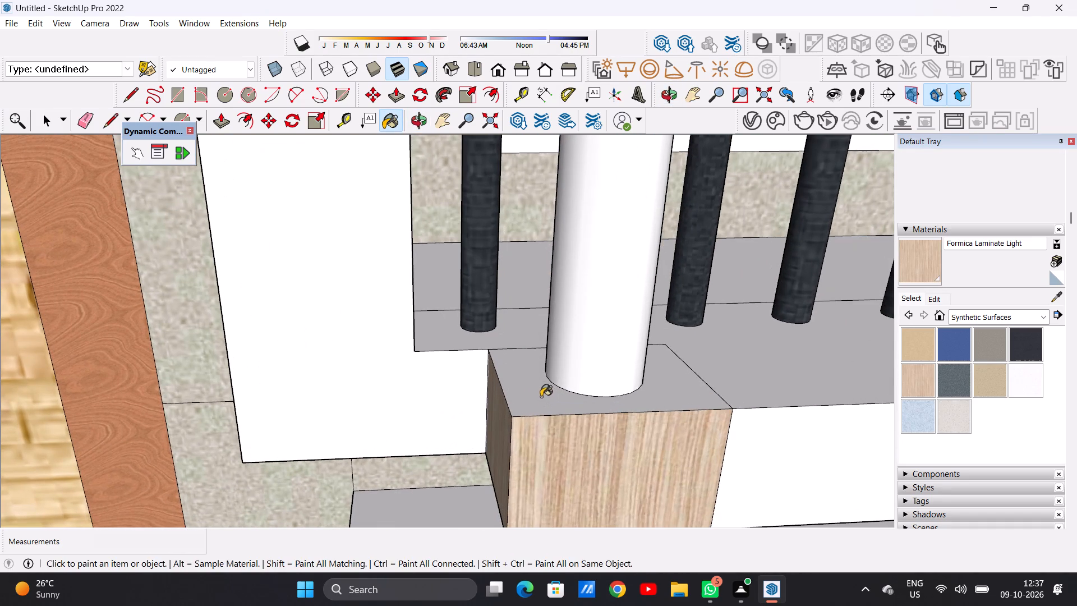
{"action": "left_click", "coordinate": [538, 394]}
Paint the underside of the tower-side post block on the balcony two storeys below the top with Formica Laminate Light.
{"action": "scroll", "coordinate": [514, 421], "scroll_direction": "down", "scroll_amount": 15}
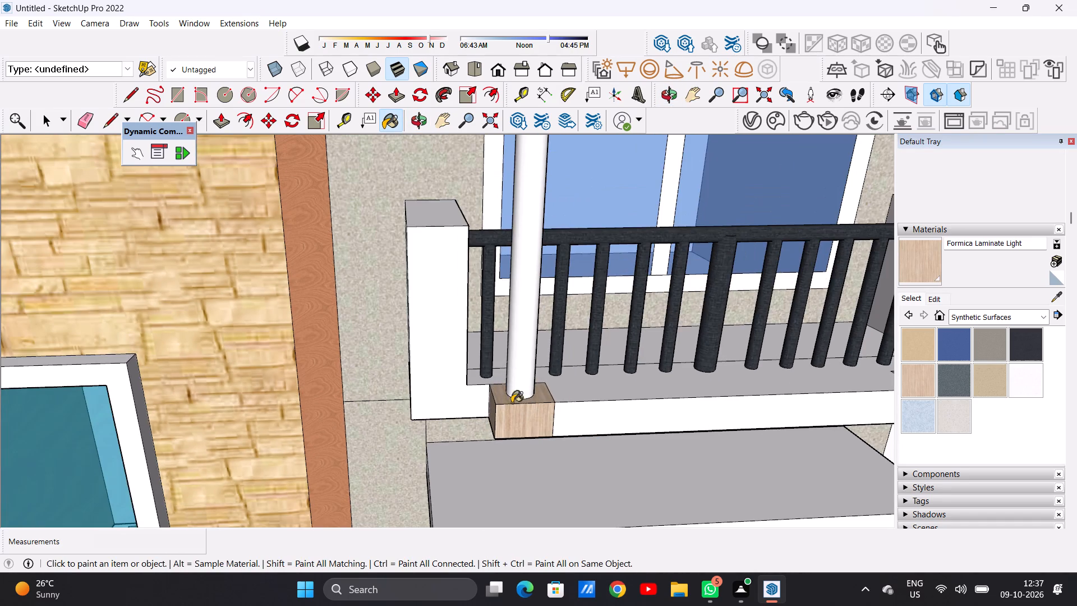
{"action": "middle_click_drag", "start_coordinate": [526, 434], "coordinate": [520, 320]}
{"action": "middle_click_drag", "start_coordinate": [554, 408], "coordinate": [527, 276]}
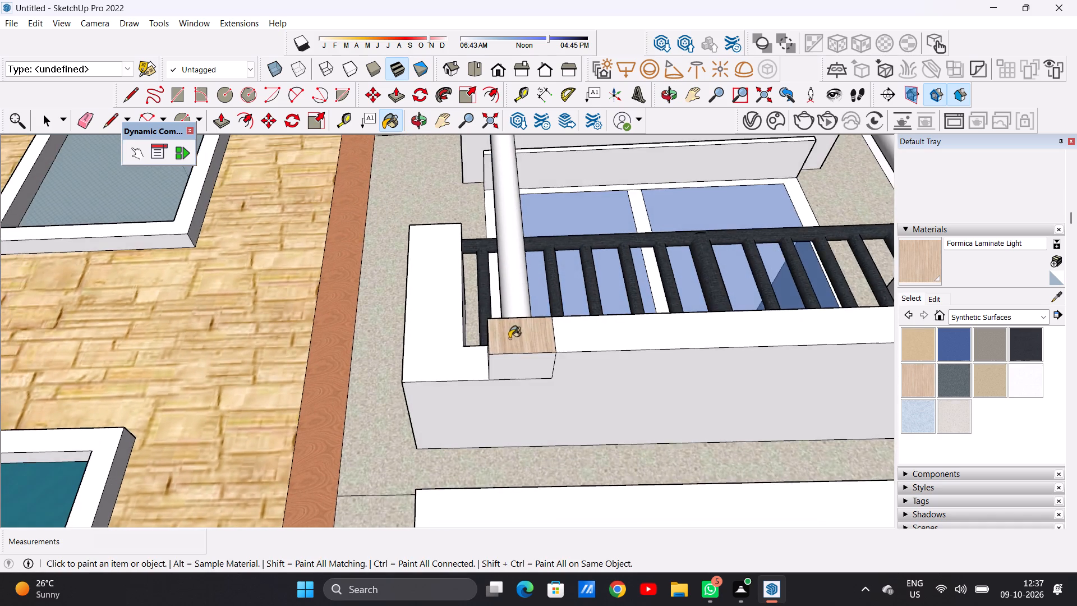
{"action": "scroll", "coordinate": [517, 355], "scroll_direction": "up", "scroll_amount": 12}
{"action": "left_click", "coordinate": [516, 356]}
Paint the front of the outer post block on the right wing's balcony directly above the ground floor with Formica Laminate Light.
{"action": "scroll", "coordinate": [500, 397], "scroll_direction": "down", "scroll_amount": 5}
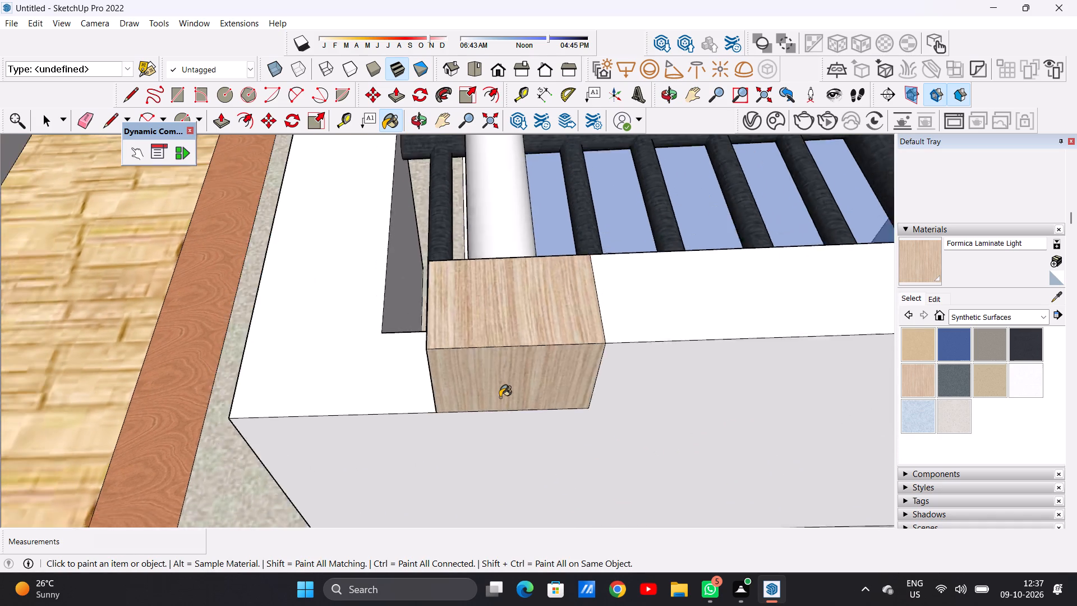
{"action": "scroll", "coordinate": [500, 397], "scroll_direction": "down", "scroll_amount": 1}
{"action": "scroll", "coordinate": [474, 403], "scroll_direction": "down", "scroll_amount": 20}
{"action": "scroll", "coordinate": [474, 403], "scroll_direction": "down", "scroll_amount": 4}
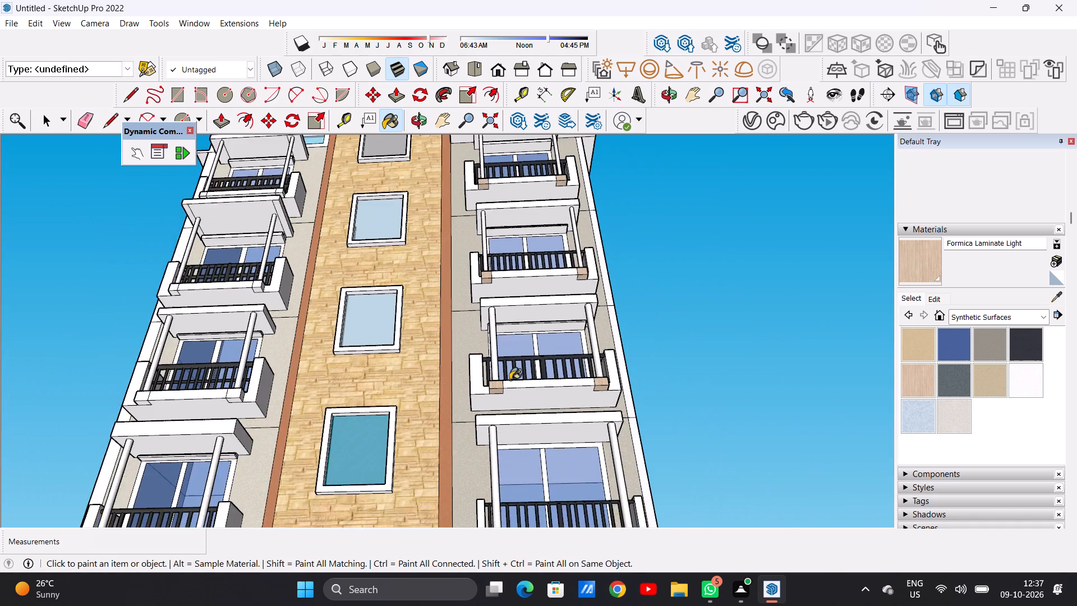
{"action": "scroll", "coordinate": [510, 380], "scroll_direction": "down", "scroll_amount": 6}
{"action": "middle_click_drag", "start_coordinate": [535, 436], "coordinate": [499, 544]}
{"action": "scroll", "coordinate": [551, 493], "scroll_direction": "up", "scroll_amount": 16}
{"action": "scroll", "coordinate": [576, 461], "scroll_direction": "down", "scroll_amount": 1}
{"action": "scroll", "coordinate": [576, 461], "scroll_direction": "up", "scroll_amount": 12}
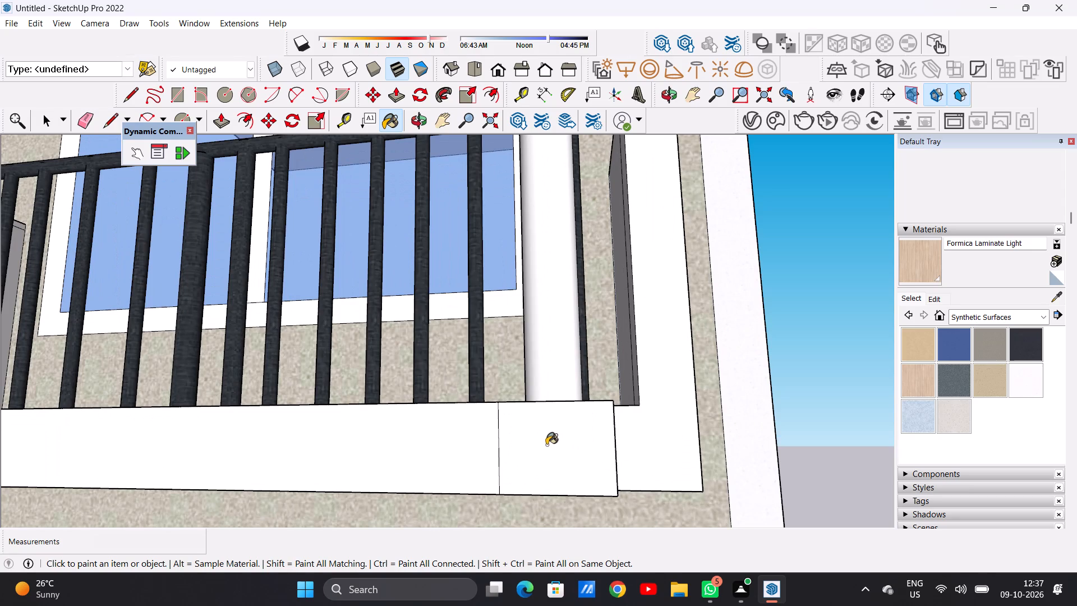
{"action": "left_click", "coordinate": [546, 445]}
Paint the top and outer side of the outer post block on the balcony directly above the ground floor with Formica Laminate Light.
{"action": "scroll", "coordinate": [572, 445], "scroll_direction": "down", "scroll_amount": 14}
{"action": "middle_click_drag", "start_coordinate": [561, 431], "coordinate": [568, 458]}
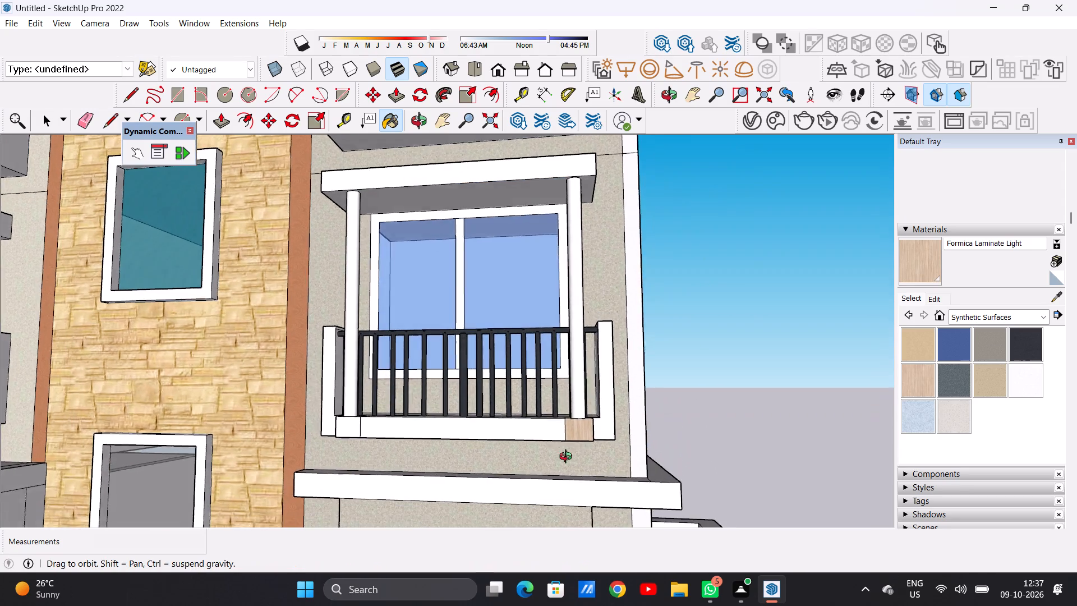
{"action": "middle_click_drag", "start_coordinate": [568, 458], "coordinate": [578, 530]}
{"action": "scroll", "coordinate": [584, 429], "scroll_direction": "up", "scroll_amount": 3}
{"action": "scroll", "coordinate": [584, 429], "scroll_direction": "down", "scroll_amount": 1}
{"action": "scroll", "coordinate": [584, 429], "scroll_direction": "up", "scroll_amount": 16}
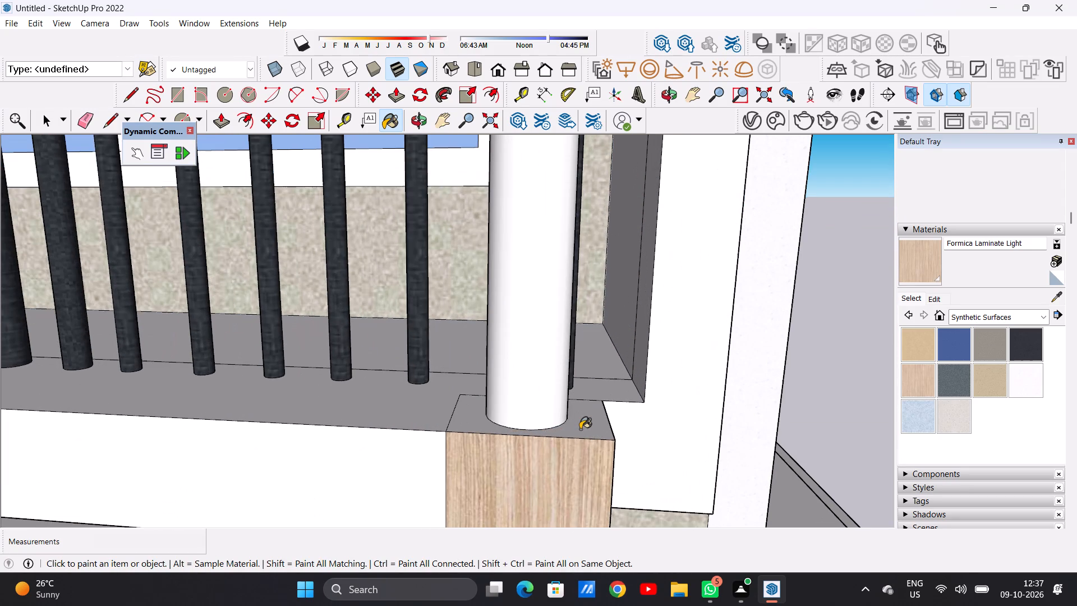
{"action": "left_click", "coordinate": [580, 429]}
{"action": "scroll", "coordinate": [441, 438], "scroll_direction": "down", "scroll_amount": 5}
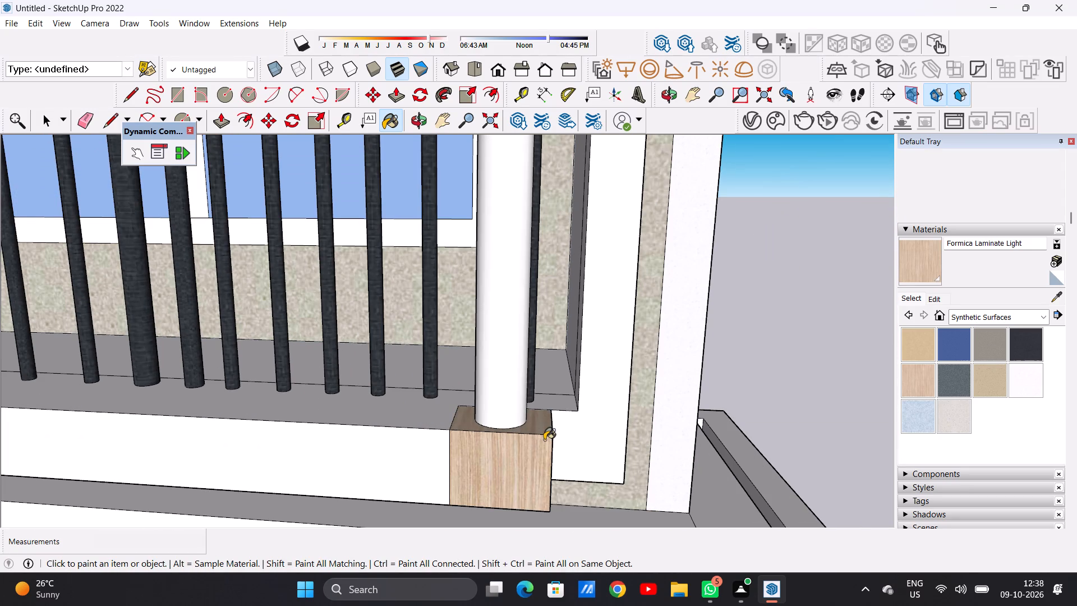
{"action": "middle_click_drag", "start_coordinate": [519, 481], "coordinate": [438, 464]}
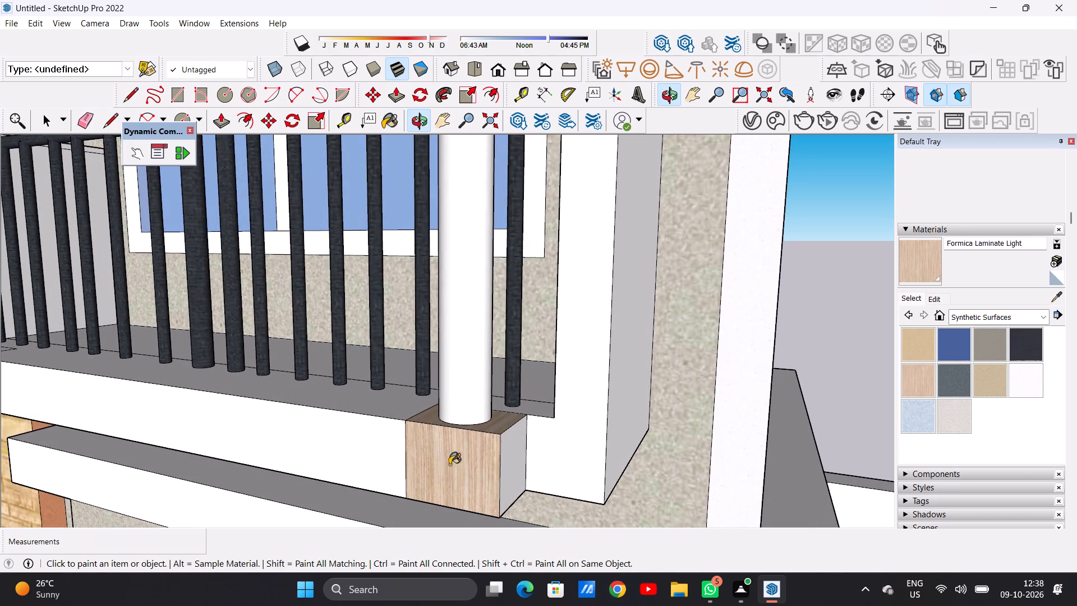
{"action": "scroll", "coordinate": [514, 453], "scroll_direction": "up", "scroll_amount": 8}
{"action": "left_click", "coordinate": [492, 435]}
Paint the underside of the outer post block on the balcony directly above the ground floor with Formica Laminate Light.
{"action": "scroll", "coordinate": [496, 435], "scroll_direction": "down", "scroll_amount": 15}
{"action": "middle_click_drag", "start_coordinate": [473, 479], "coordinate": [491, 378]}
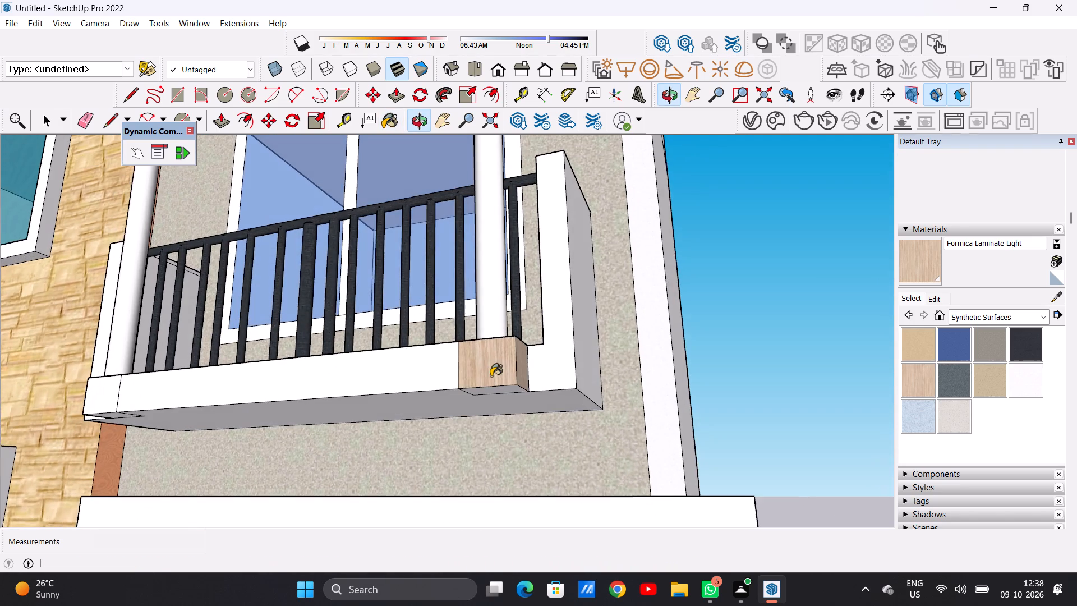
{"action": "scroll", "coordinate": [485, 394], "scroll_direction": "up", "scroll_amount": 11}
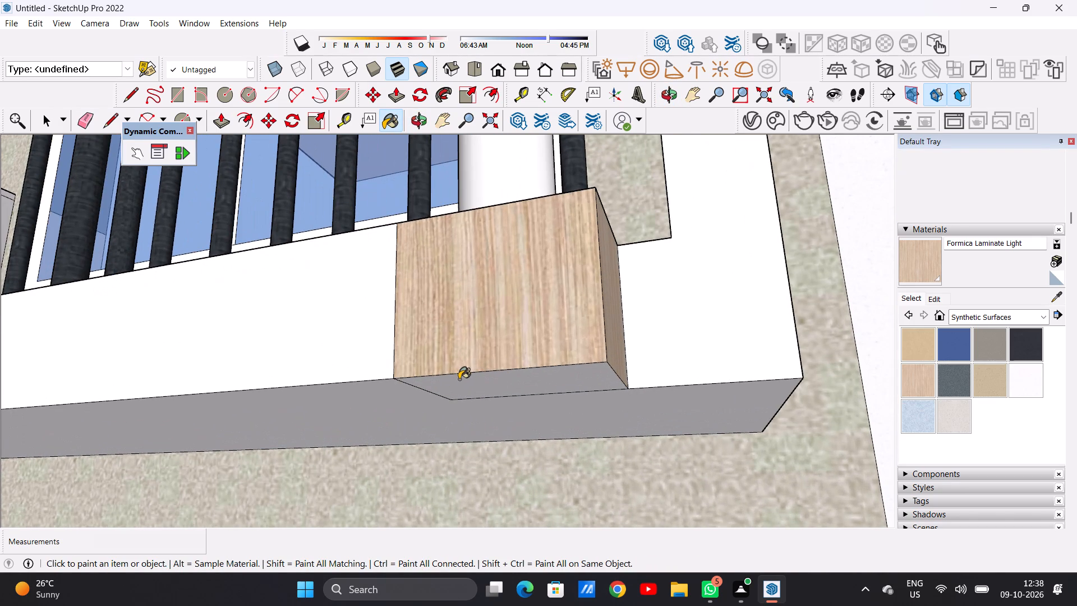
{"action": "left_click", "coordinate": [459, 379]}
Paint the top, front and tower-facing side of the tower-side post block on the balcony directly above the ground floor with Formica Laminate Light.
{"action": "scroll", "coordinate": [488, 407], "scroll_direction": "down", "scroll_amount": 15}
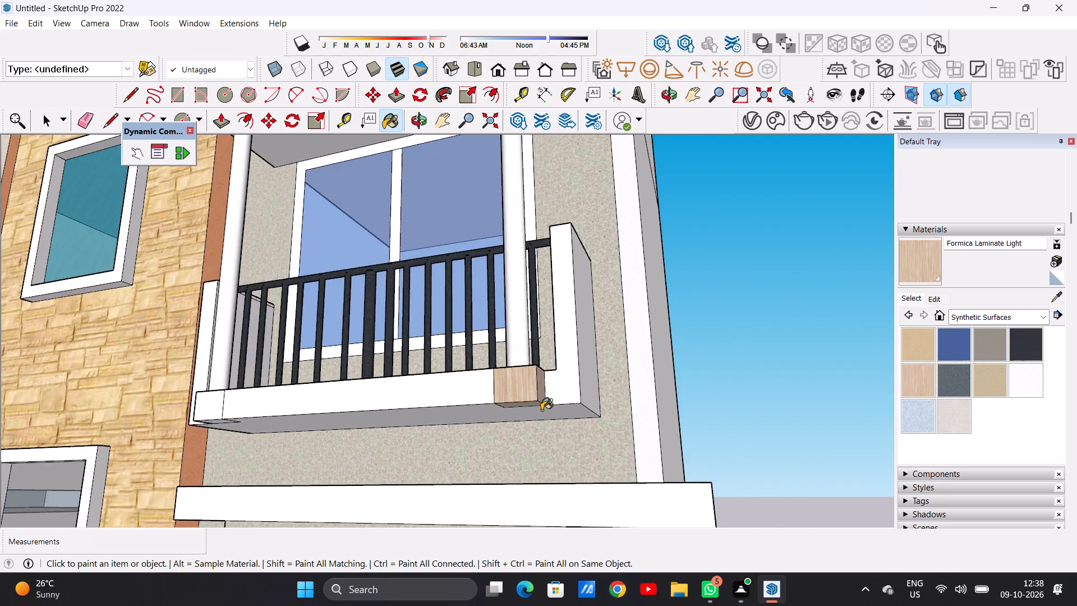
{"action": "scroll", "coordinate": [541, 410], "scroll_direction": "down", "scroll_amount": 5}
{"action": "middle_click_drag", "start_coordinate": [304, 411], "coordinate": [449, 524]}
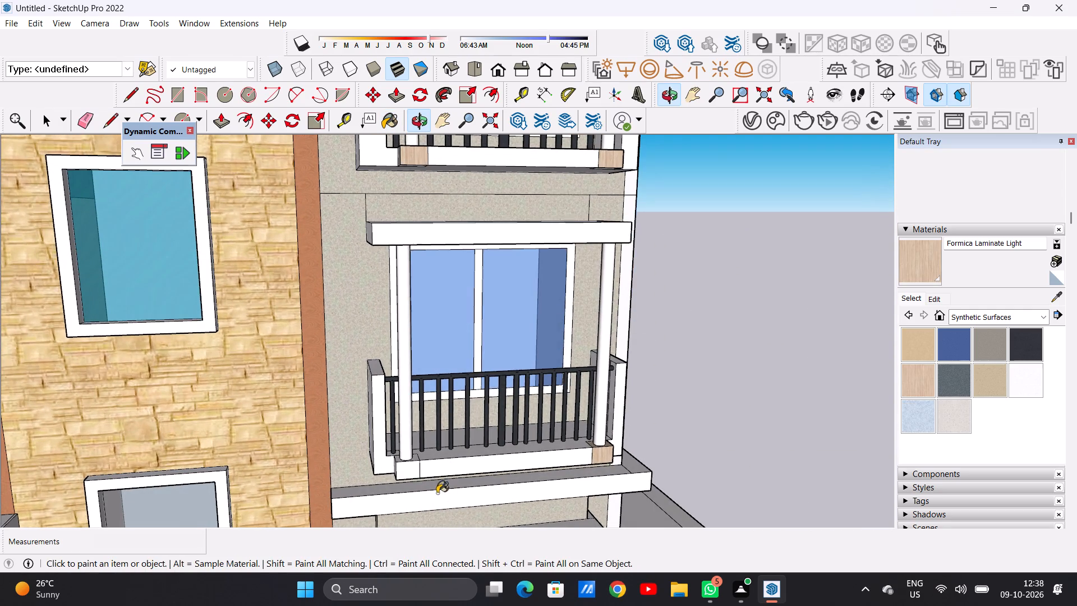
{"action": "scroll", "coordinate": [408, 455], "scroll_direction": "up", "scroll_amount": 19}
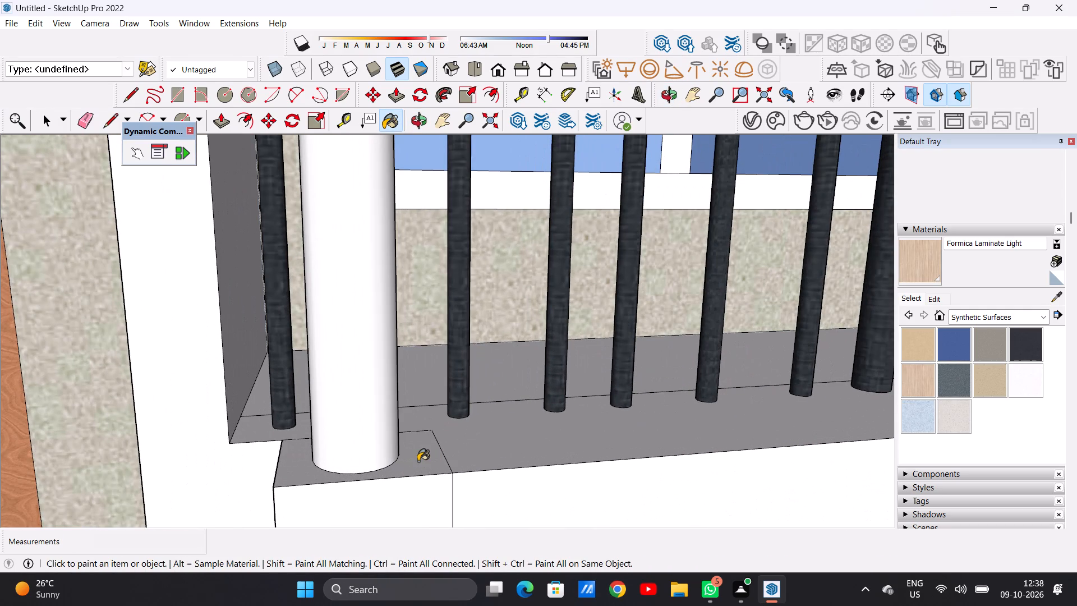
{"action": "left_click", "coordinate": [418, 461]}
{"action": "left_click", "coordinate": [410, 498]}
{"action": "scroll", "coordinate": [417, 464], "scroll_direction": "down", "scroll_amount": 5}
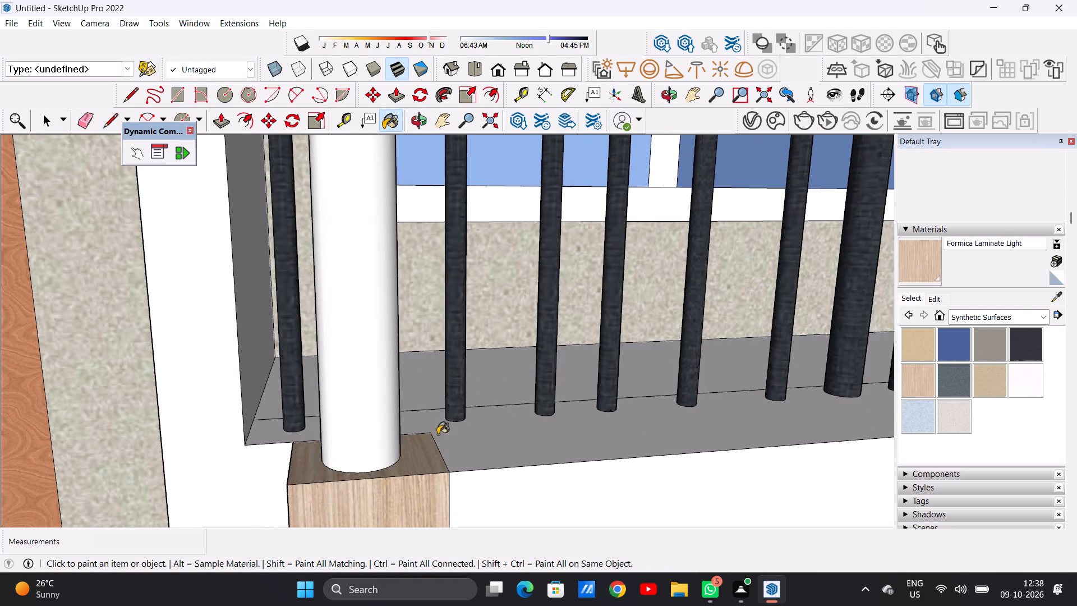
{"action": "scroll", "coordinate": [438, 434], "scroll_direction": "down", "scroll_amount": 10}
{"action": "middle_click_drag", "start_coordinate": [392, 470], "coordinate": [531, 463]}
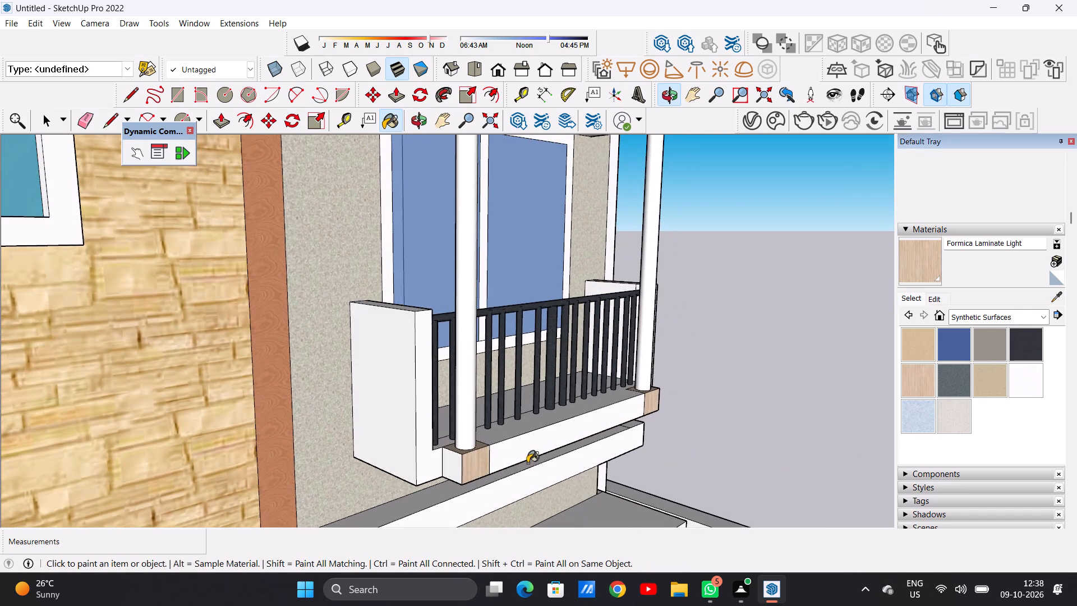
{"action": "scroll", "coordinate": [454, 470], "scroll_direction": "up", "scroll_amount": 14}
{"action": "left_click", "coordinate": [459, 451]}
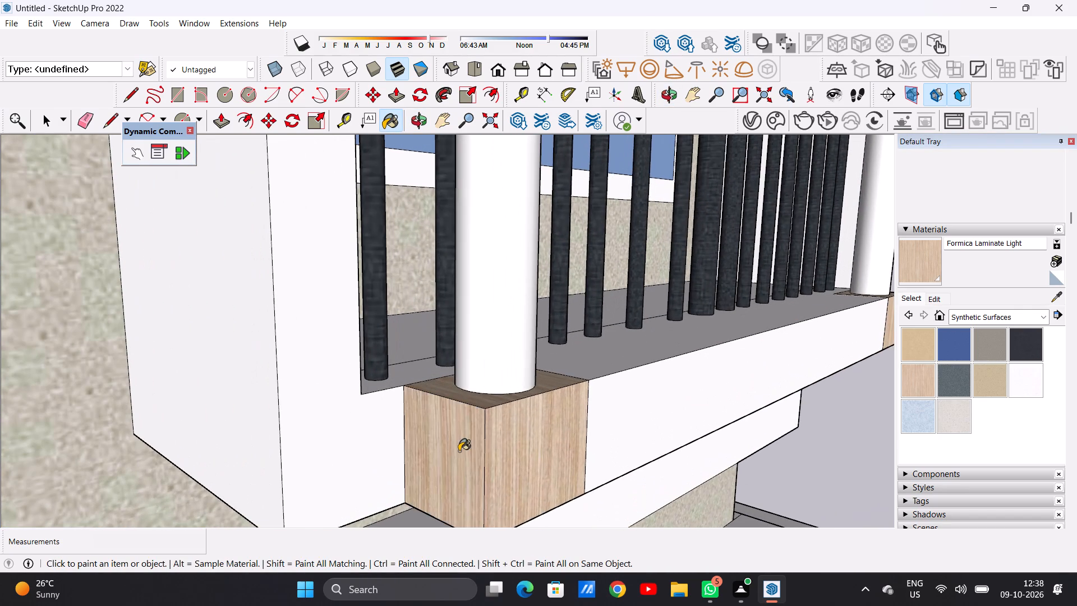
Paint the underside of the tower-side post block on the balcony directly above the ground floor with Formica Laminate Light.
{"action": "scroll", "coordinate": [459, 451], "scroll_direction": "down", "scroll_amount": 10}
{"action": "scroll", "coordinate": [407, 432], "scroll_direction": "down", "scroll_amount": 9}
{"action": "middle_click_drag", "start_coordinate": [493, 442], "coordinate": [483, 442]}
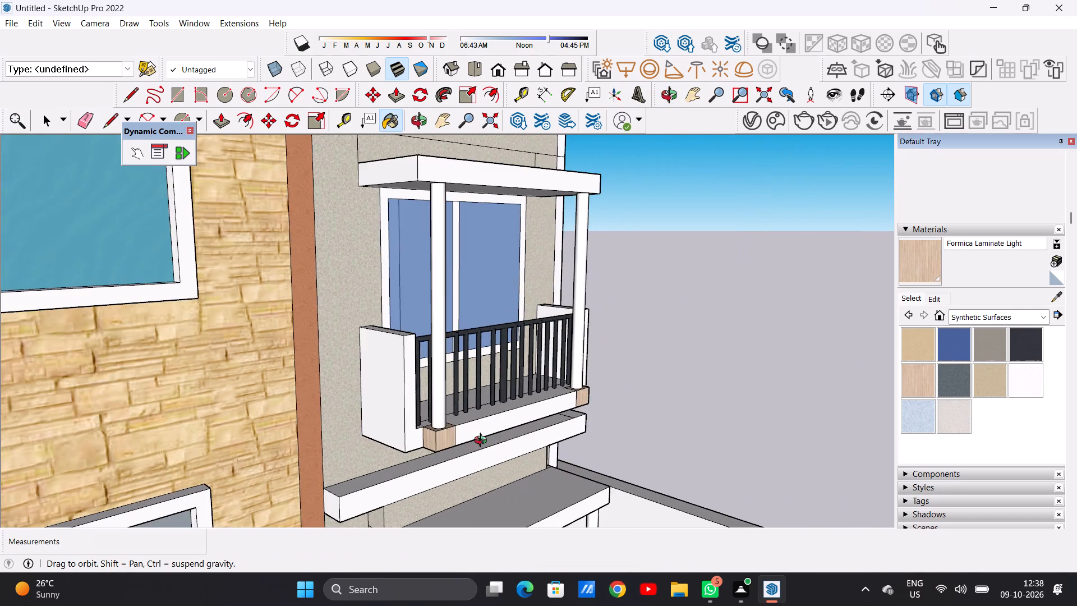
{"action": "middle_click_drag", "start_coordinate": [483, 442], "coordinate": [334, 333]}
{"action": "scroll", "coordinate": [373, 392], "scroll_direction": "up", "scroll_amount": 7}
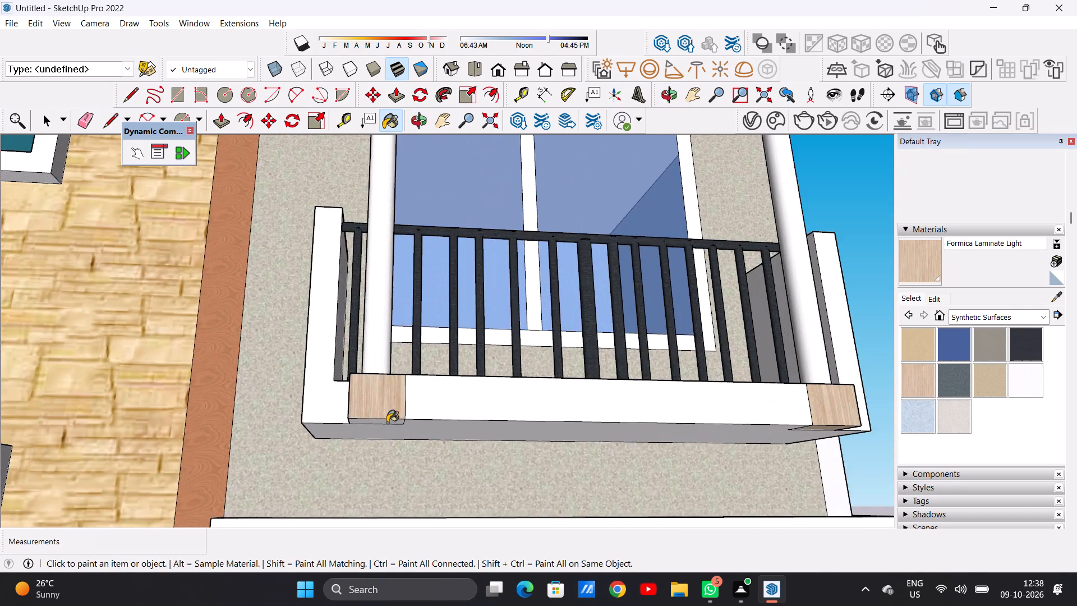
{"action": "middle_click_drag", "start_coordinate": [386, 422], "coordinate": [367, 357]}
{"action": "scroll", "coordinate": [372, 407], "scroll_direction": "up", "scroll_amount": 6}
{"action": "left_click", "coordinate": [373, 395]}
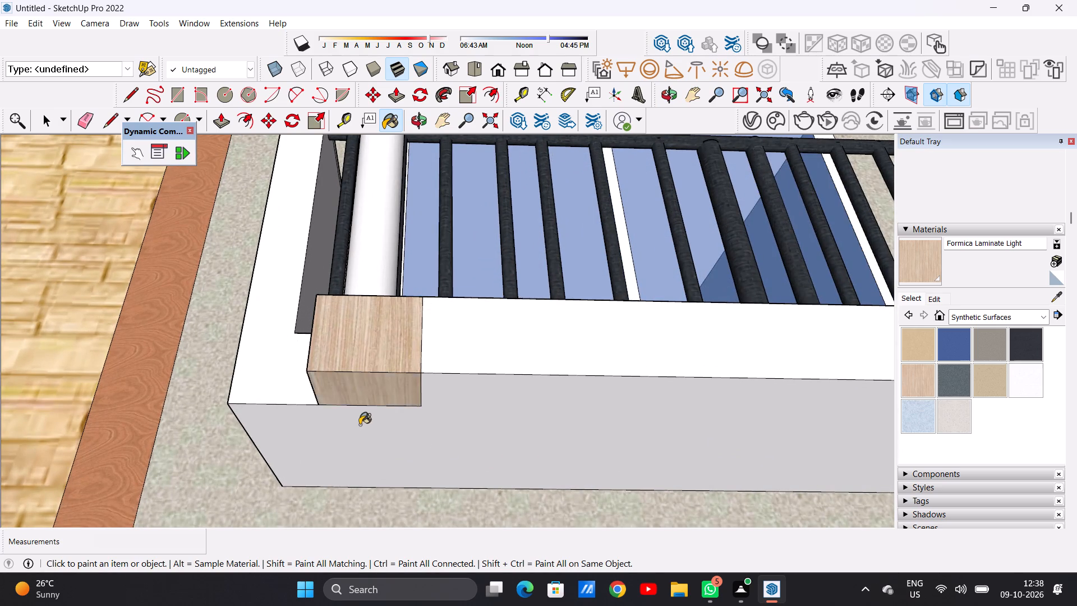
Paint the front of the outer post block on the right wing's ground-floor balcony with Formica Laminate Light.
{"action": "scroll", "coordinate": [363, 431], "scroll_direction": "down", "scroll_amount": 5}
{"action": "scroll", "coordinate": [367, 425], "scroll_direction": "down", "scroll_amount": 18}
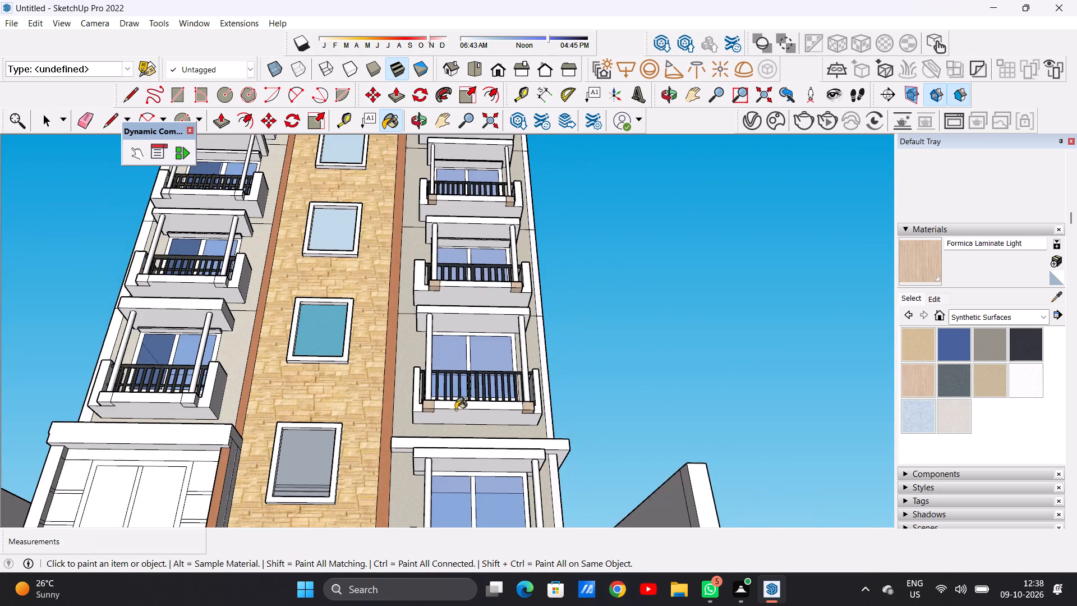
{"action": "middle_click_drag", "start_coordinate": [454, 409], "coordinate": [443, 479]}
{"action": "scroll", "coordinate": [454, 400], "scroll_direction": "down", "scroll_amount": 9}
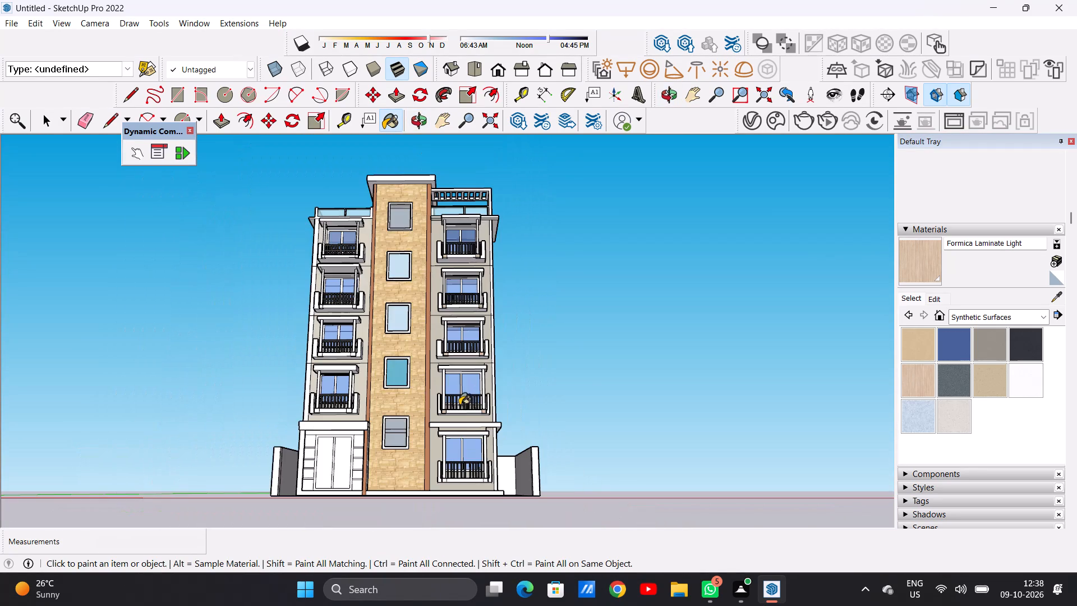
{"action": "scroll", "coordinate": [459, 405], "scroll_direction": "down", "scroll_amount": 1}
{"action": "scroll", "coordinate": [477, 481], "scroll_direction": "up", "scroll_amount": 19}
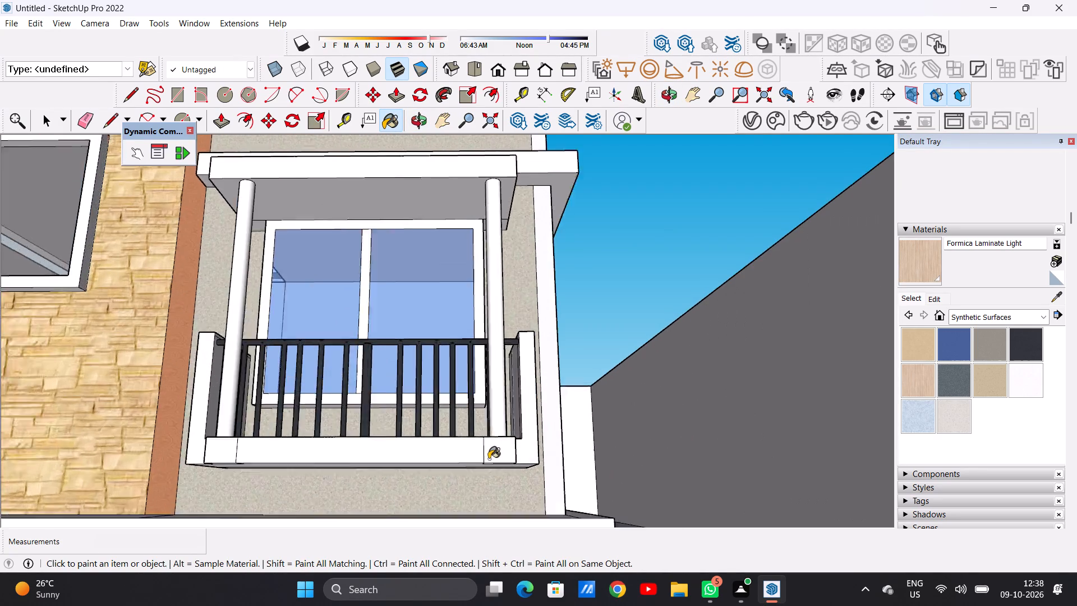
{"action": "scroll", "coordinate": [489, 459], "scroll_direction": "up", "scroll_amount": 8}
{"action": "left_click", "coordinate": [498, 446]}
Paint the top and outer side of the outer post block on the ground-floor balcony with Formica Laminate Light.
{"action": "middle_click_drag", "start_coordinate": [494, 422], "coordinate": [508, 524]}
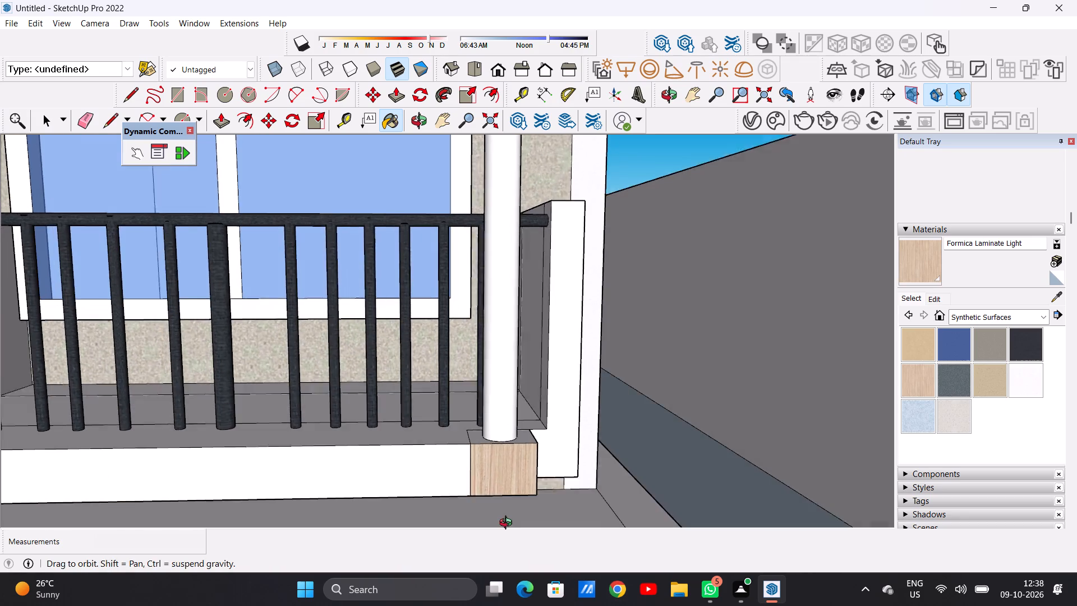
{"action": "middle_click_drag", "start_coordinate": [508, 524], "coordinate": [509, 531]}
{"action": "scroll", "coordinate": [475, 438], "scroll_direction": "up", "scroll_amount": 8}
{"action": "left_click", "coordinate": [481, 442]}
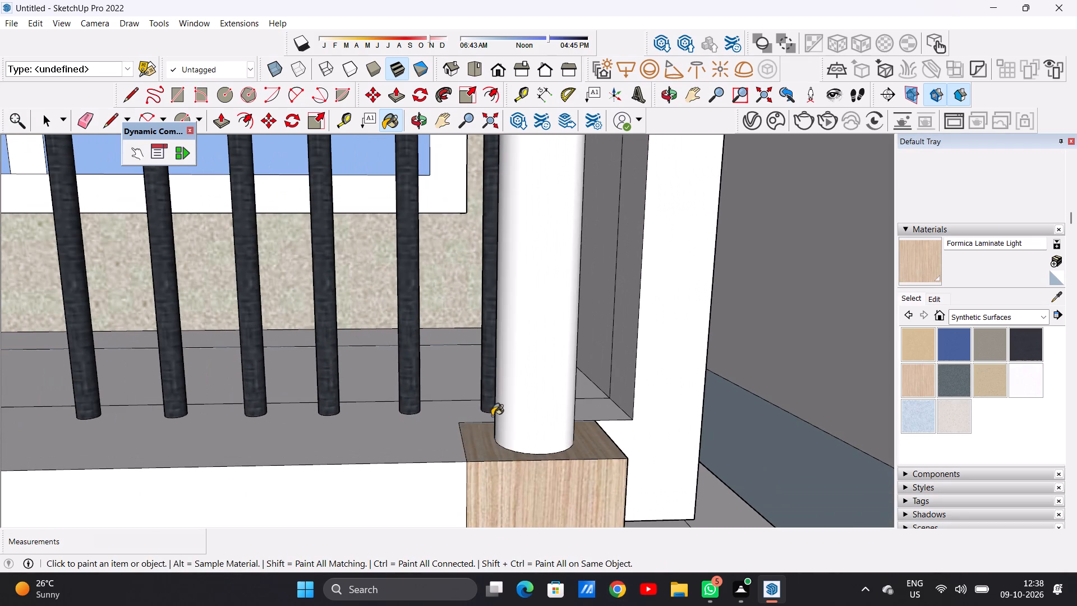
{"action": "scroll", "coordinate": [492, 415], "scroll_direction": "down", "scroll_amount": 12}
{"action": "middle_click_drag", "start_coordinate": [464, 433], "coordinate": [268, 408]}
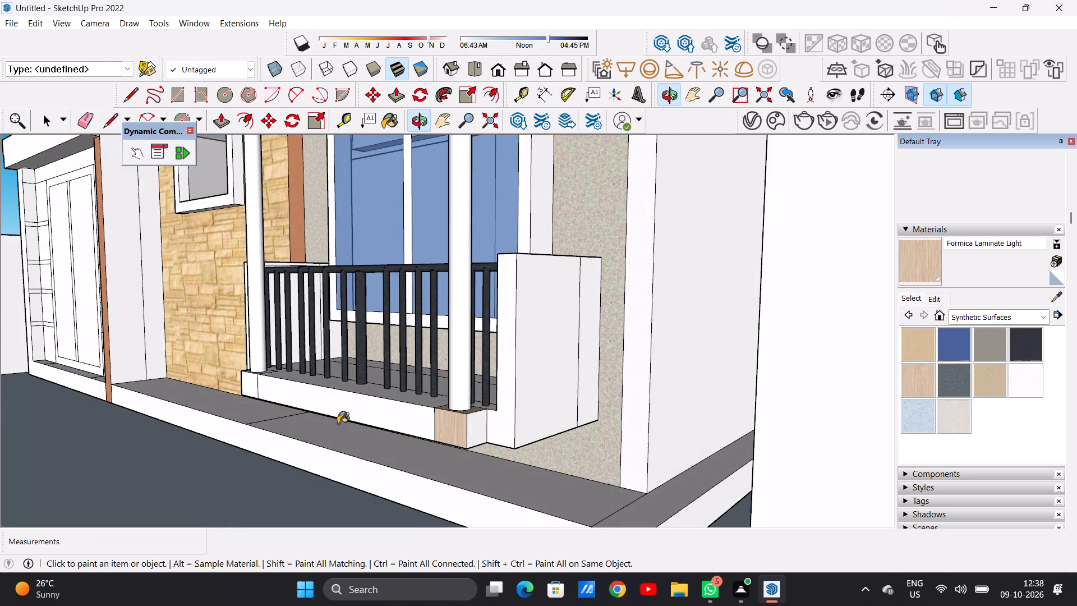
{"action": "scroll", "coordinate": [462, 431], "scroll_direction": "up", "scroll_amount": 10}
{"action": "left_click", "coordinate": [475, 423]}
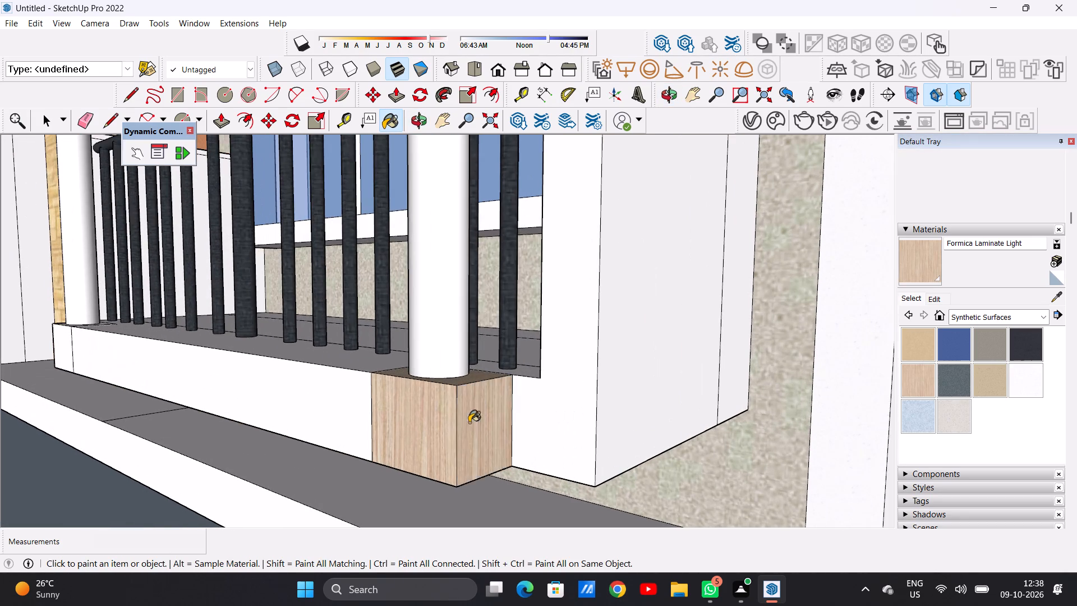
Paint the underside of the outer post block on the ground-floor balcony with Formica Laminate Light.
{"action": "scroll", "coordinate": [486, 408], "scroll_direction": "down", "scroll_amount": 9}
{"action": "middle_click_drag", "start_coordinate": [410, 439], "coordinate": [469, 323]}
{"action": "middle_click_drag", "start_coordinate": [469, 323], "coordinate": [473, 335]}
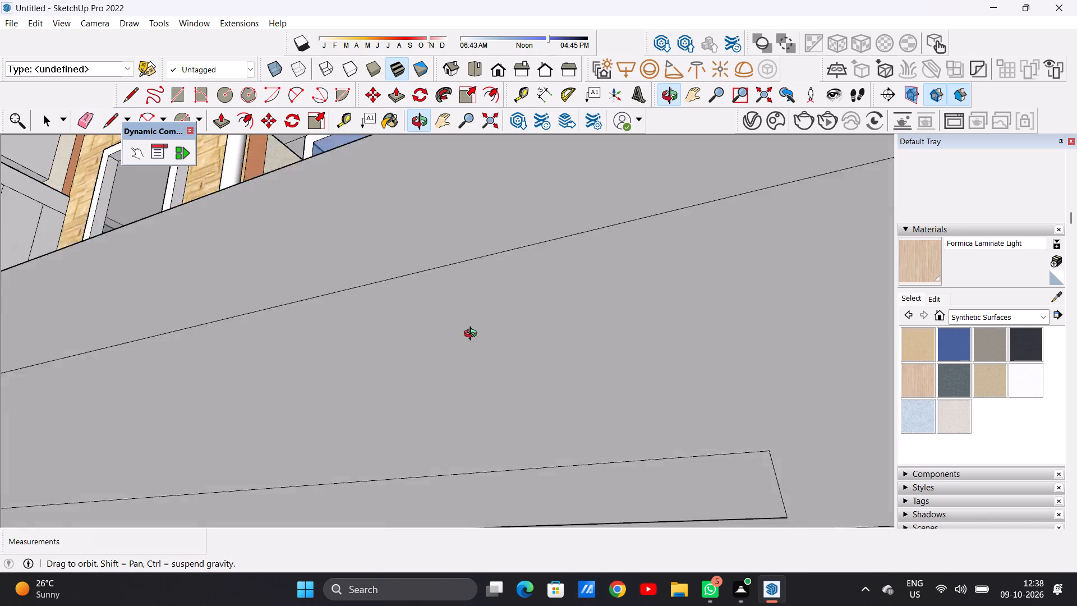
{"action": "middle_click_drag", "start_coordinate": [473, 335], "coordinate": [486, 417]}
{"action": "scroll", "coordinate": [516, 281], "scroll_direction": "up", "scroll_amount": 7}
{"action": "middle_click_drag", "start_coordinate": [535, 290], "coordinate": [527, 263]}
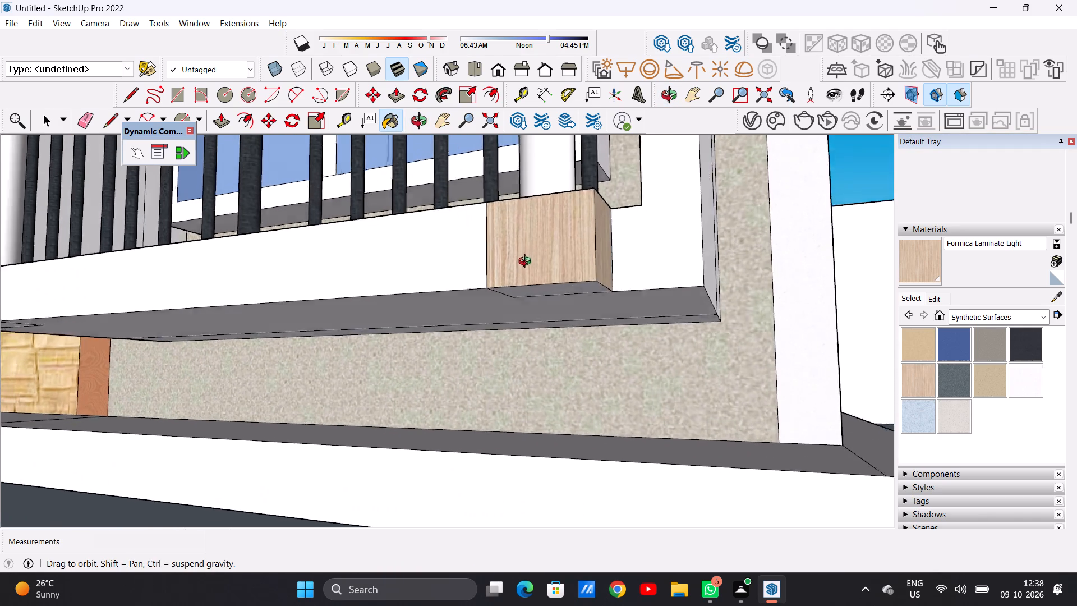
{"action": "middle_click_drag", "start_coordinate": [527, 263], "coordinate": [522, 230]}
{"action": "scroll", "coordinate": [524, 250], "scroll_direction": "up", "scroll_amount": 7}
{"action": "left_click", "coordinate": [510, 245]}
Paint the front and top of the tower-side post block on the right wing's ground-floor balcony with Formica Laminate Light.
{"action": "scroll", "coordinate": [516, 264], "scroll_direction": "down", "scroll_amount": 4}
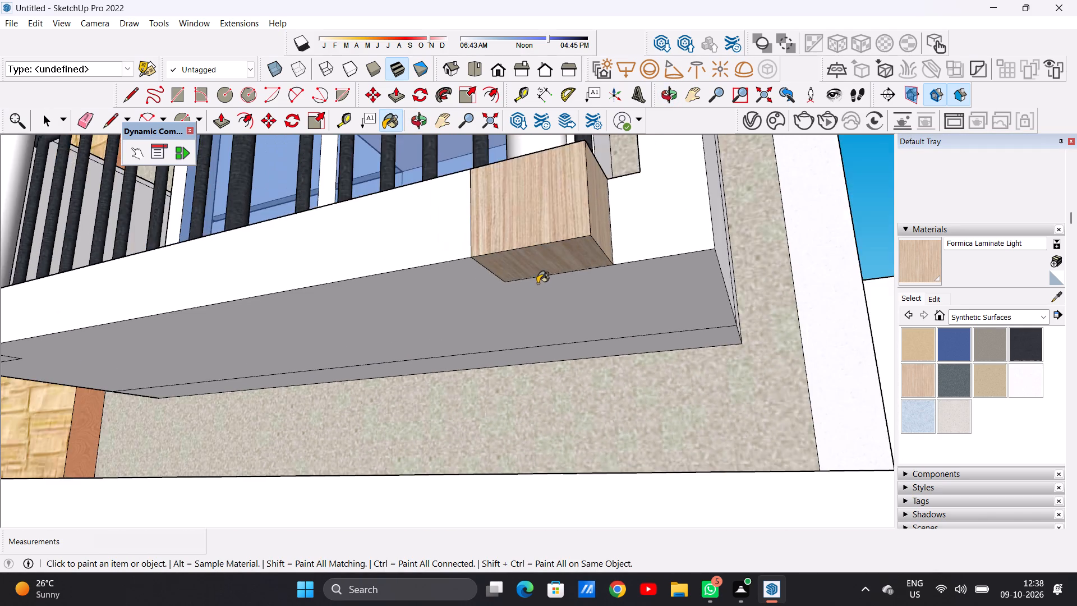
{"action": "scroll", "coordinate": [537, 283], "scroll_direction": "down", "scroll_amount": 11}
{"action": "scroll", "coordinate": [512, 332], "scroll_direction": "down", "scroll_amount": 4}
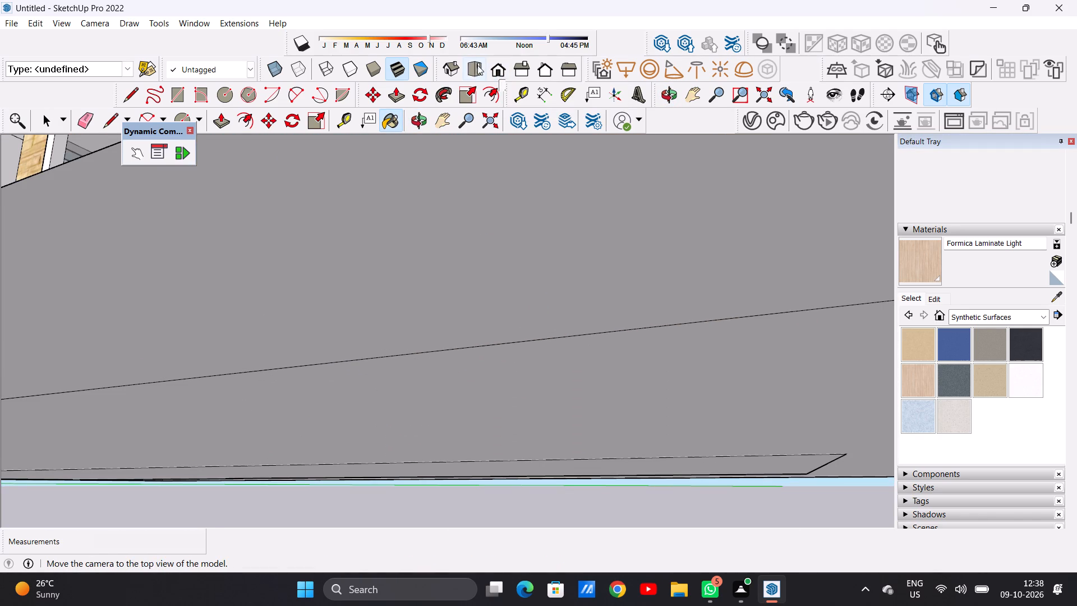
{"action": "left_click", "coordinate": [496, 68]}
{"action": "scroll", "coordinate": [478, 320], "scroll_direction": "down", "scroll_amount": 14}
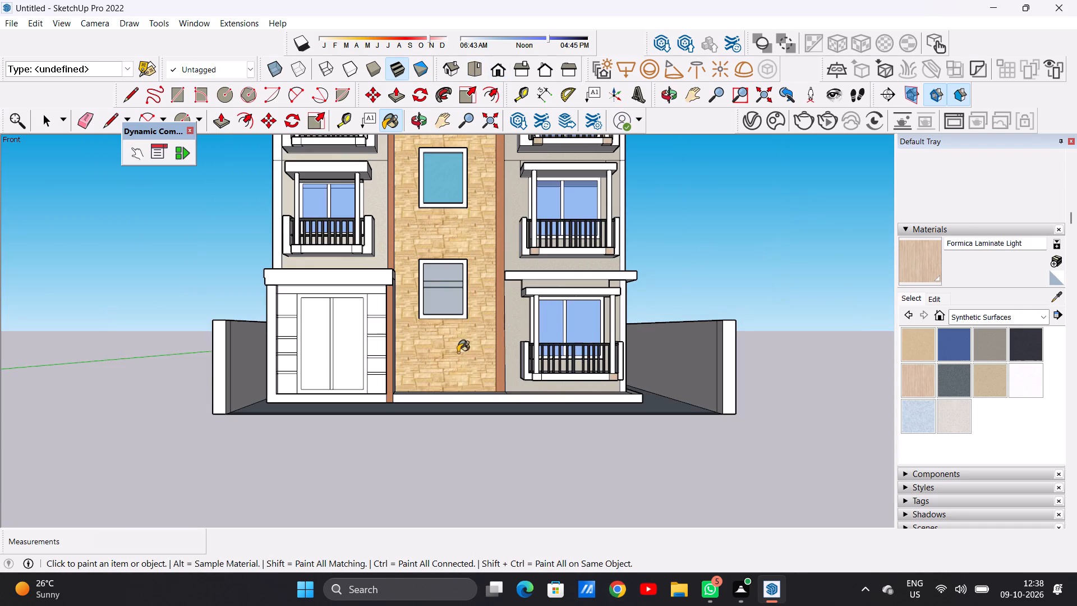
{"action": "scroll", "coordinate": [527, 368], "scroll_direction": "up", "scroll_amount": 6}
{"action": "scroll", "coordinate": [576, 372], "scroll_direction": "up", "scroll_amount": 6}
{"action": "middle_click_drag", "start_coordinate": [557, 396], "coordinate": [511, 393]}
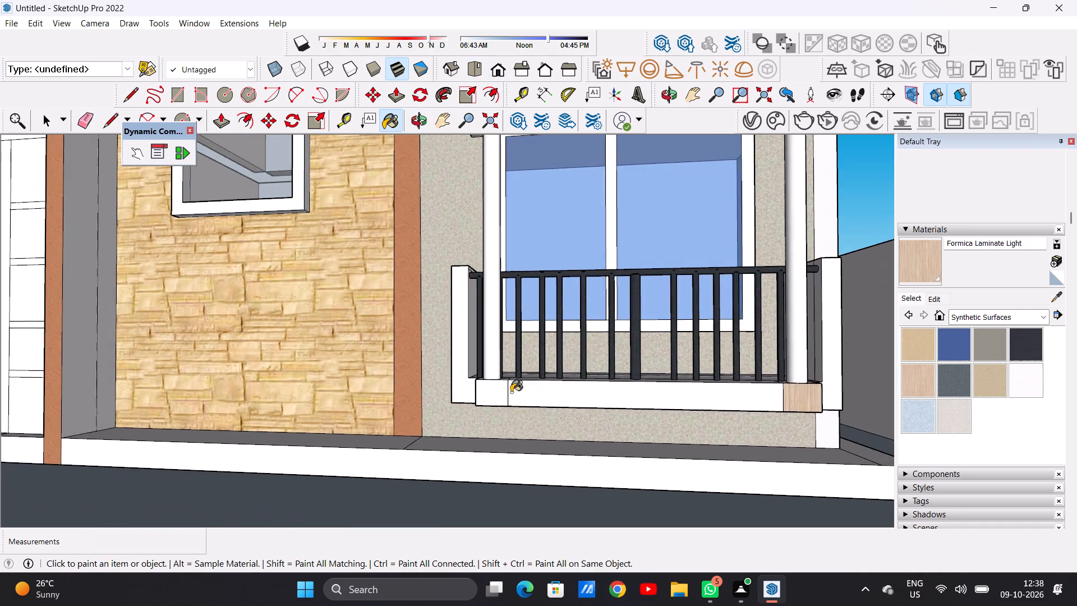
{"action": "scroll", "coordinate": [499, 396], "scroll_direction": "up", "scroll_amount": 15}
{"action": "left_click", "coordinate": [488, 389]}
{"action": "middle_click_drag", "start_coordinate": [511, 343], "coordinate": [517, 378]}
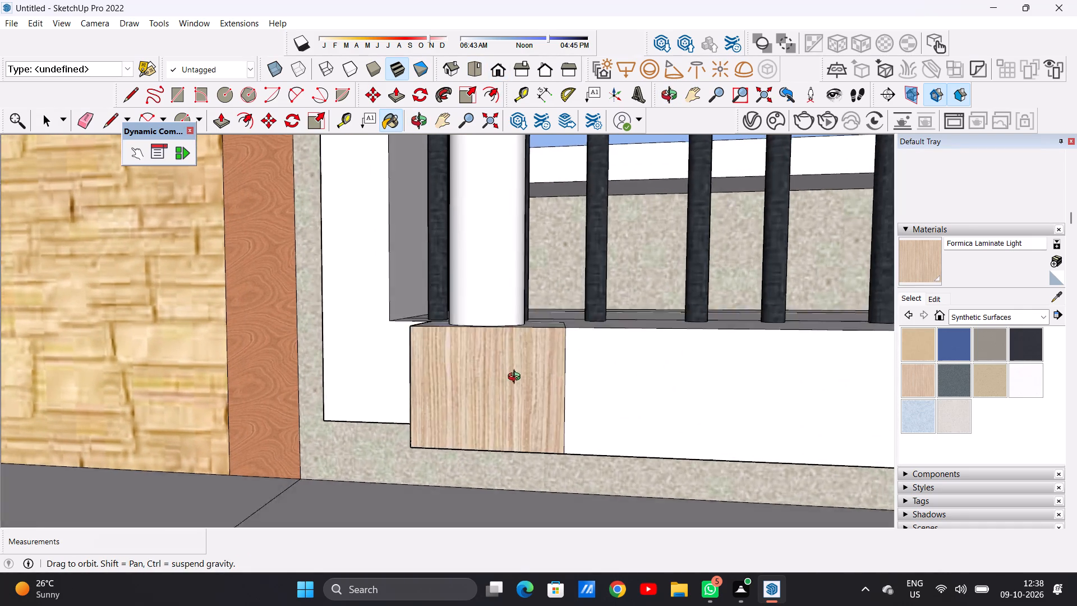
{"action": "middle_click_drag", "start_coordinate": [517, 378], "coordinate": [529, 488]}
{"action": "scroll", "coordinate": [538, 359], "scroll_direction": "up", "scroll_amount": 6}
{"action": "left_click", "coordinate": [537, 378]}
Paint the tower-facing side of the tower-side post block on the ground-floor balcony with Formica Laminate Light.
{"action": "scroll", "coordinate": [537, 378], "scroll_direction": "down", "scroll_amount": 2}
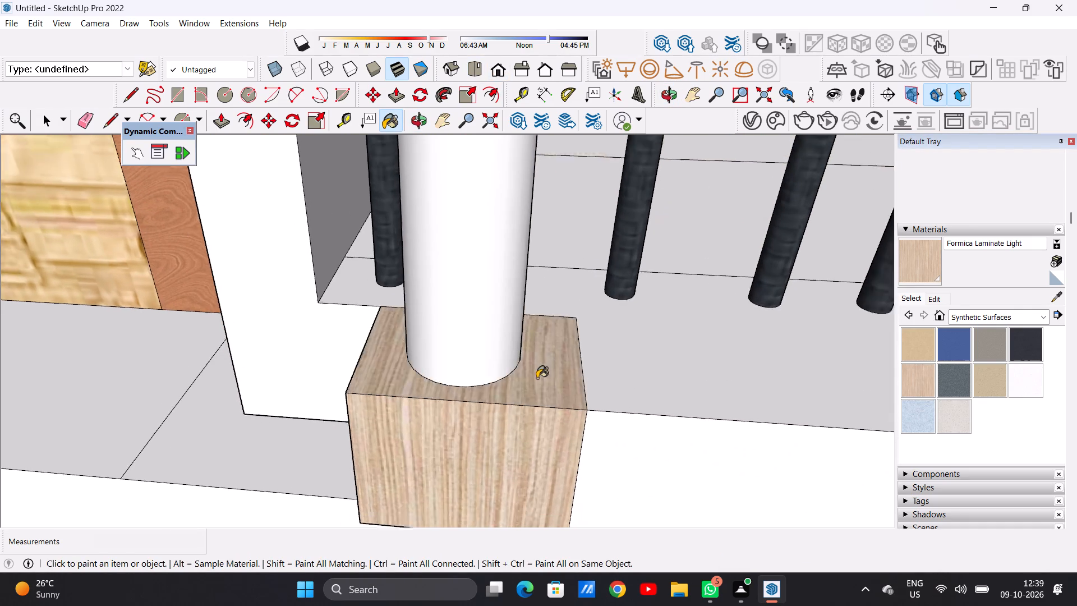
{"action": "scroll", "coordinate": [537, 378], "scroll_direction": "down", "scroll_amount": 9}
{"action": "middle_click_drag", "start_coordinate": [443, 385], "coordinate": [566, 368]}
{"action": "scroll", "coordinate": [495, 381], "scroll_direction": "up", "scroll_amount": 6}
{"action": "scroll", "coordinate": [495, 381], "scroll_direction": "down", "scroll_amount": 1}
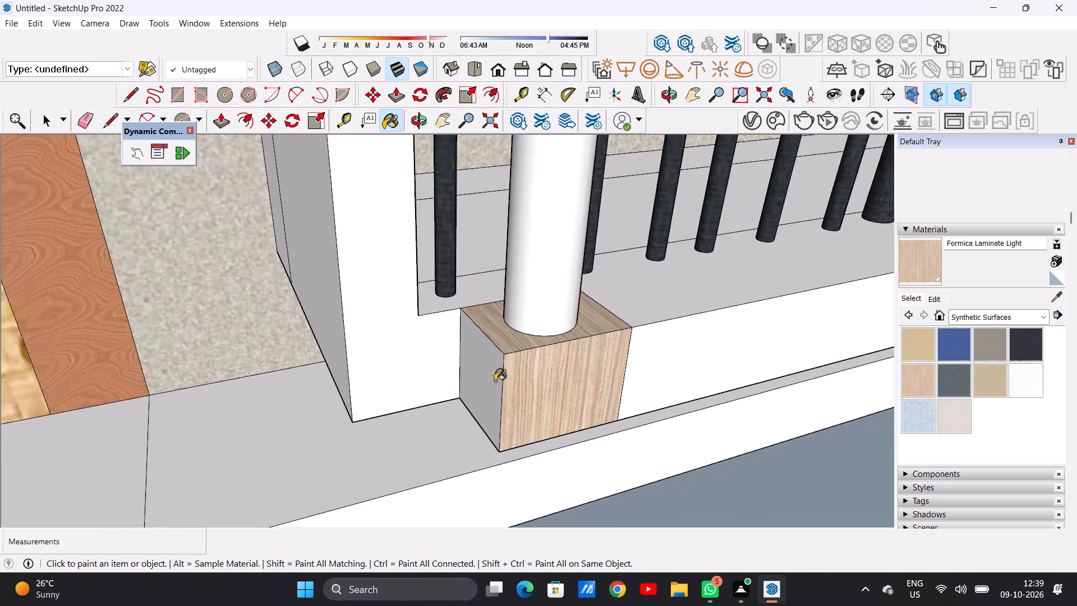
{"action": "left_click", "coordinate": [494, 381]}
{"action": "scroll", "coordinate": [544, 373], "scroll_direction": "down", "scroll_amount": 6}
{"action": "scroll", "coordinate": [497, 378], "scroll_direction": "down", "scroll_amount": 5}
{"action": "scroll", "coordinate": [392, 374], "scroll_direction": "down", "scroll_amount": 6}
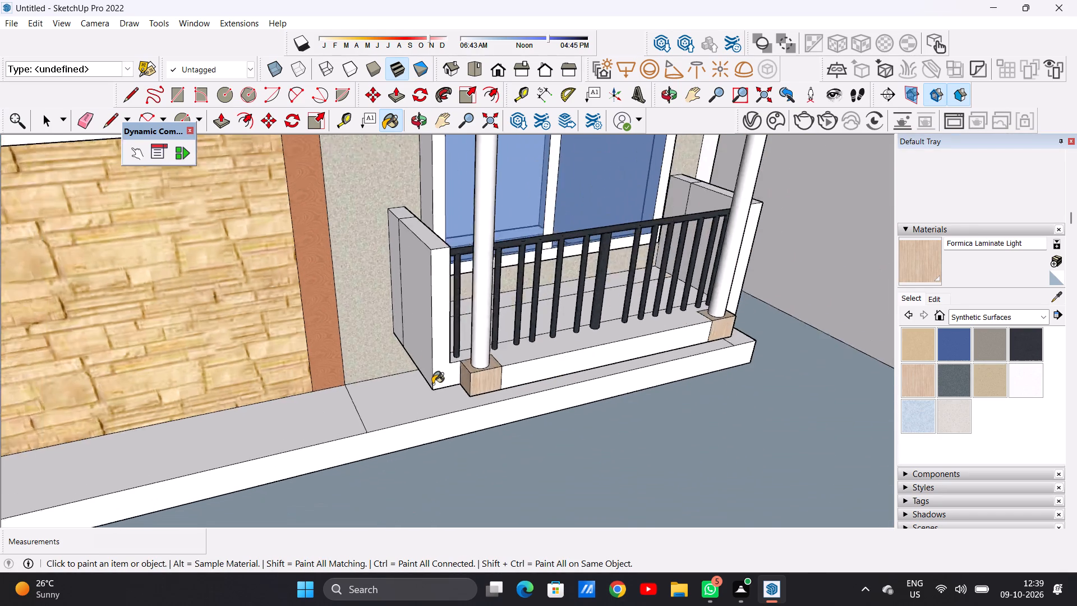
Paint the underside of the tower-side post block on the right wing's ground-floor balcony with Formica Laminate Light.
{"action": "scroll", "coordinate": [432, 384], "scroll_direction": "down", "scroll_amount": 2}
{"action": "middle_click_drag", "start_coordinate": [485, 400], "coordinate": [464, 322]}
{"action": "scroll", "coordinate": [478, 384], "scroll_direction": "up", "scroll_amount": 9}
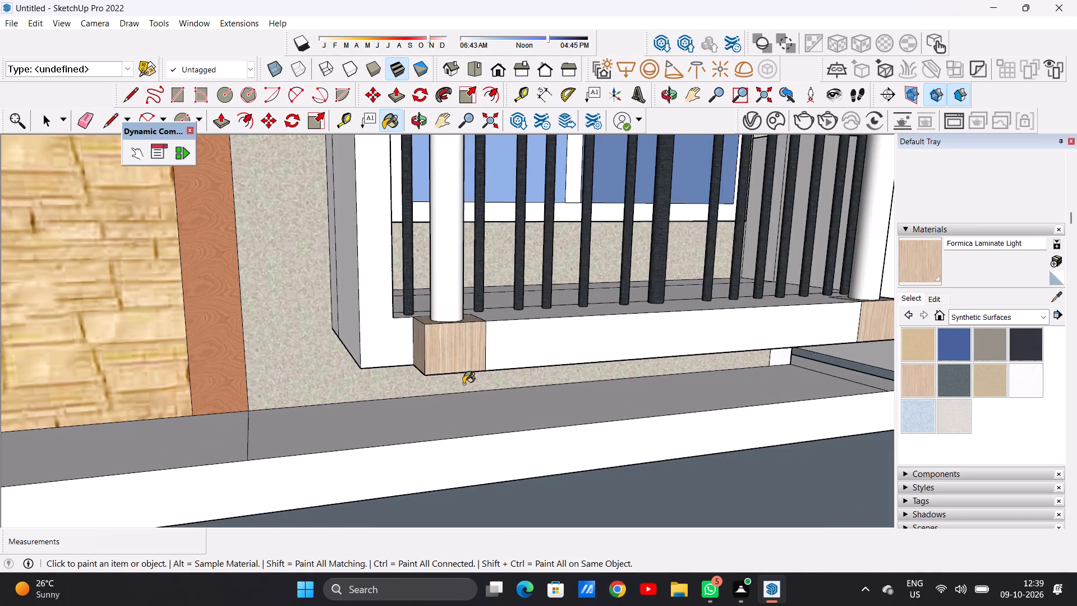
{"action": "scroll", "coordinate": [463, 384], "scroll_direction": "up", "scroll_amount": 6}
{"action": "middle_click_drag", "start_coordinate": [457, 385], "coordinate": [424, 295]}
{"action": "scroll", "coordinate": [416, 288], "scroll_direction": "up", "scroll_amount": 5}
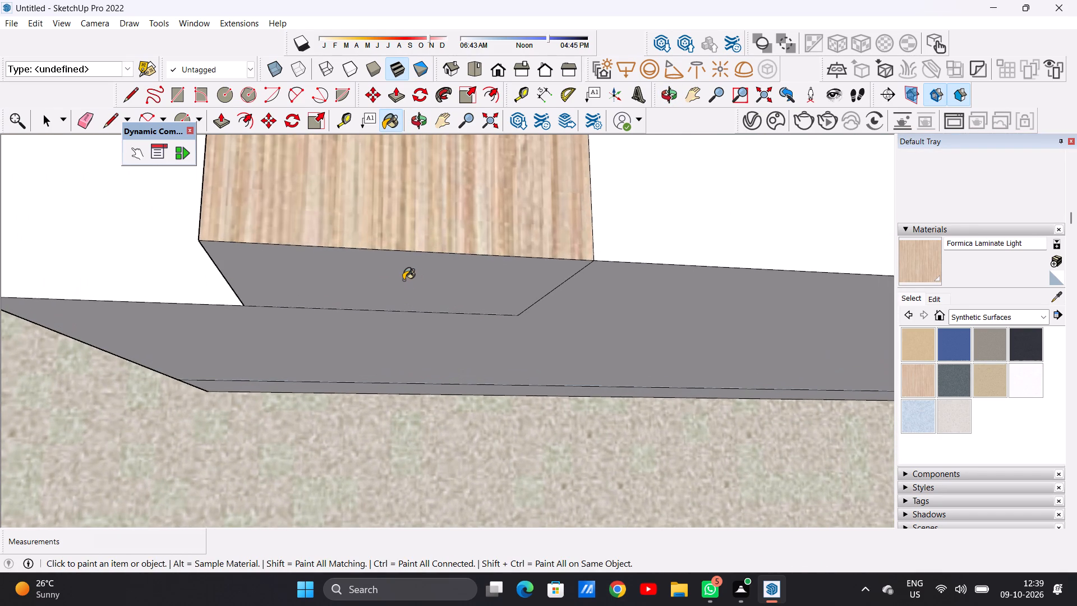
{"action": "left_click", "coordinate": [402, 279]}
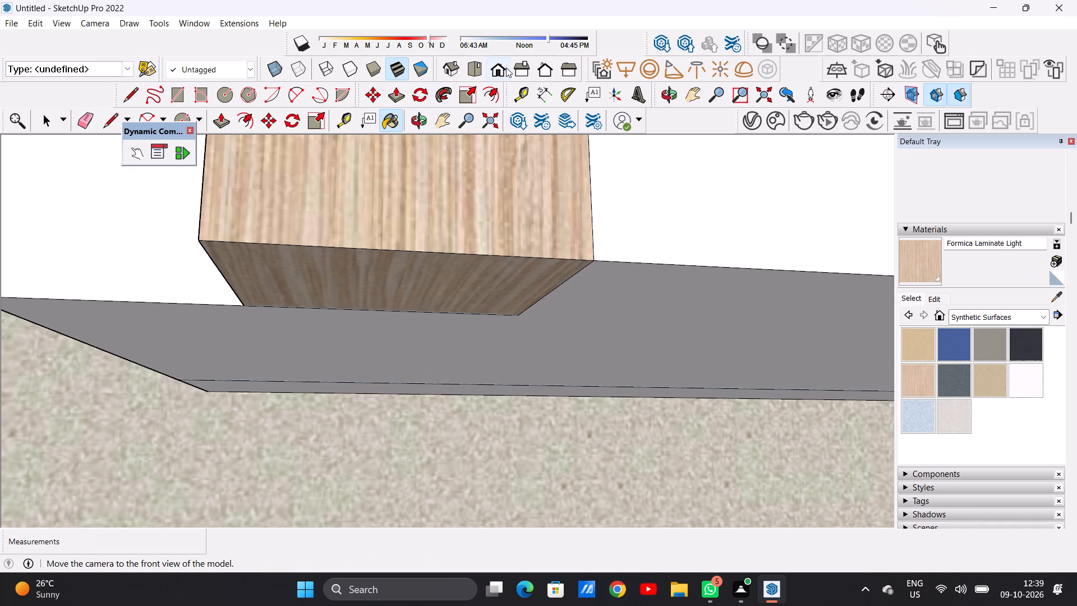
Paint the front and underside of the tower-side post block on the left wing's top-floor balcony with Formica Laminate Light.
{"action": "left_click", "coordinate": [501, 67]}
{"action": "scroll", "coordinate": [410, 401], "scroll_direction": "down", "scroll_amount": 10}
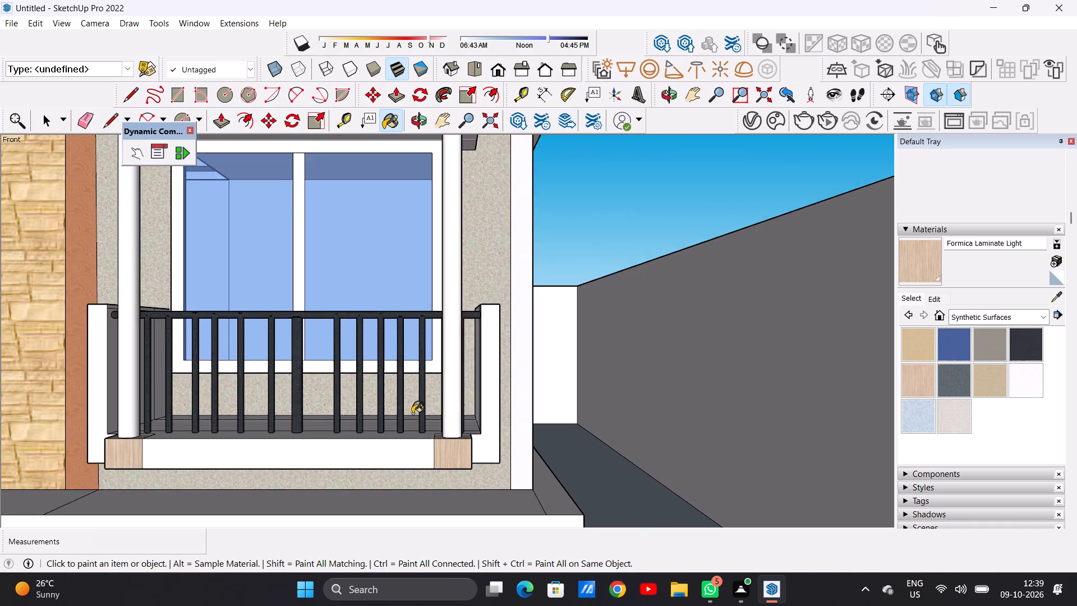
{"action": "scroll", "coordinate": [422, 419], "scroll_direction": "down", "scroll_amount": 18}
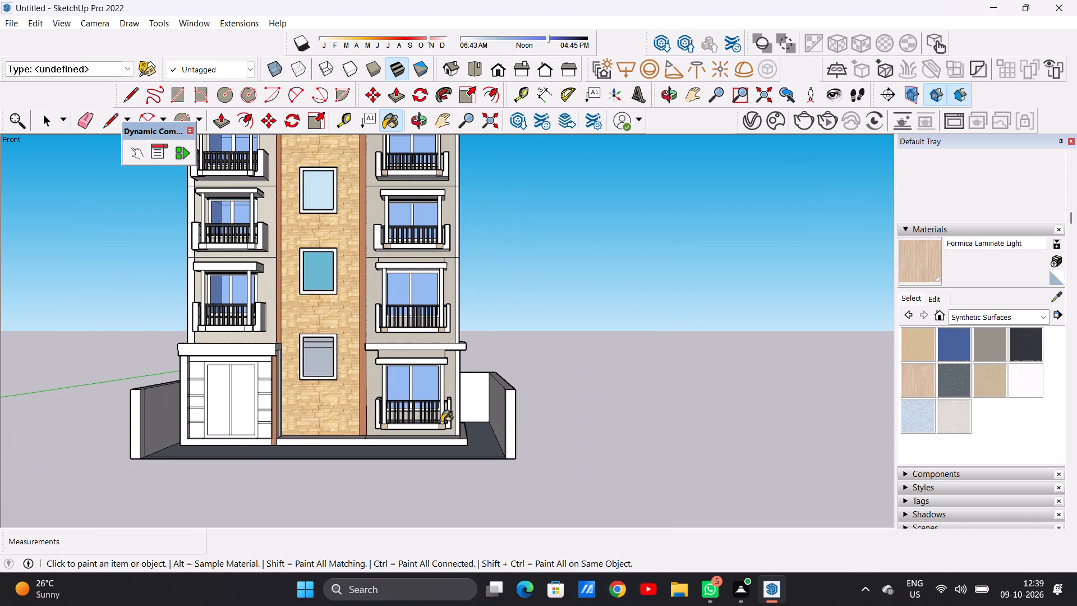
{"action": "scroll", "coordinate": [441, 423], "scroll_direction": "down", "scroll_amount": 5}
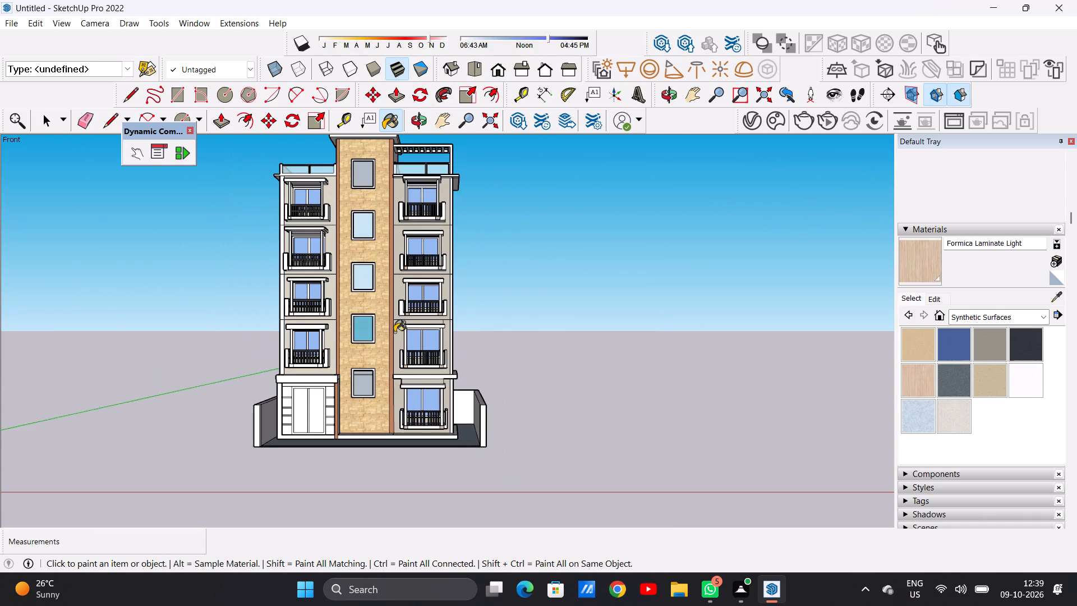
{"action": "scroll", "coordinate": [312, 215], "scroll_direction": "up", "scroll_amount": 15}
{"action": "scroll", "coordinate": [330, 229], "scroll_direction": "up", "scroll_amount": 6}
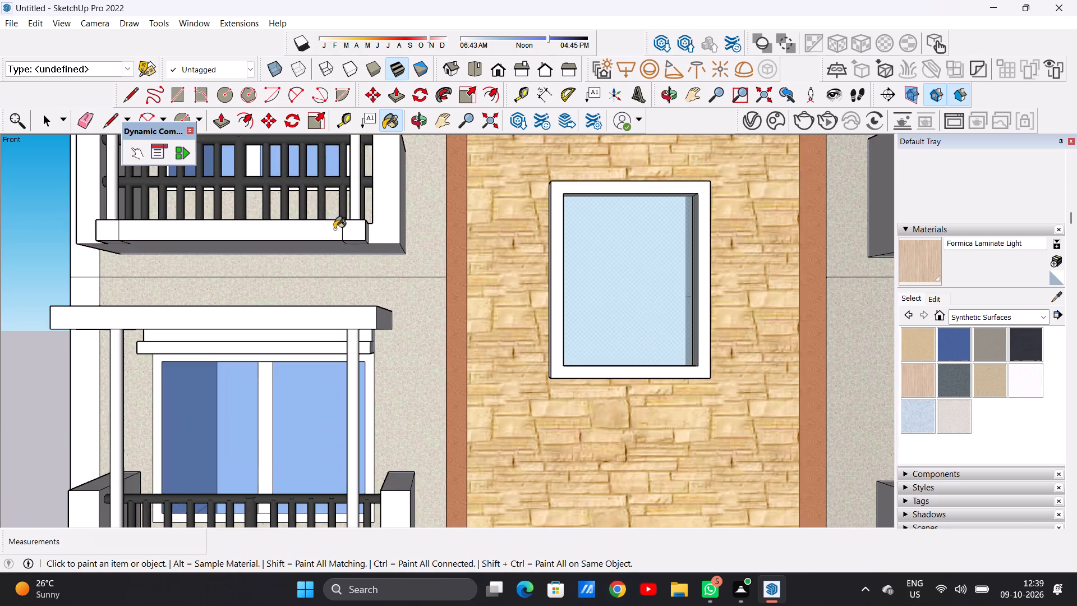
{"action": "scroll", "coordinate": [349, 231], "scroll_direction": "up", "scroll_amount": 13}
{"action": "left_click", "coordinate": [355, 221]}
{"action": "scroll", "coordinate": [371, 236], "scroll_direction": "down", "scroll_amount": 3}
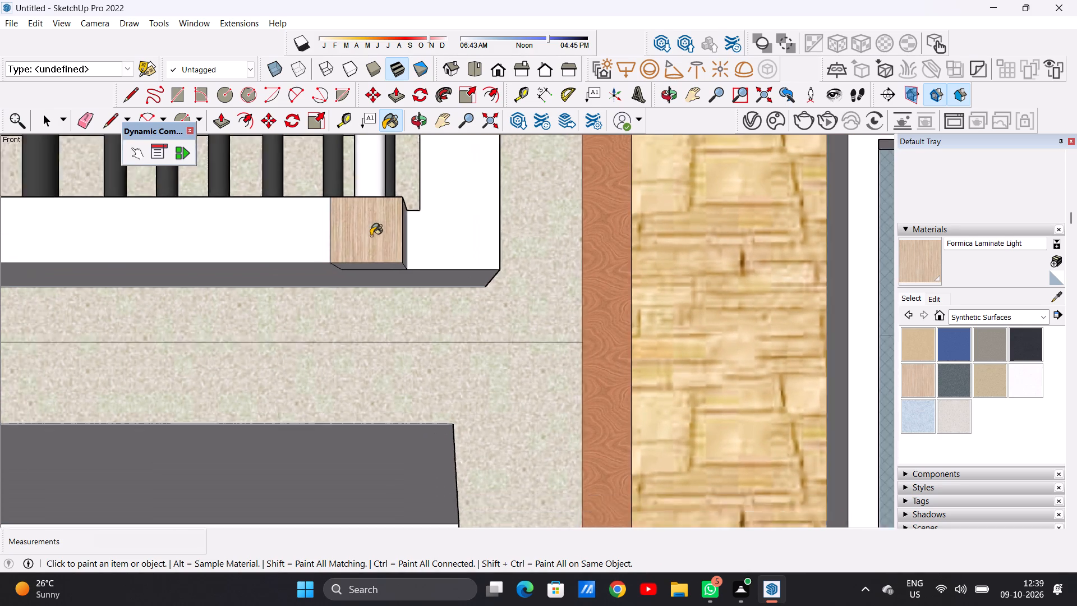
{"action": "scroll", "coordinate": [371, 236], "scroll_direction": "down", "scroll_amount": 2}
{"action": "middle_click_drag", "start_coordinate": [373, 260], "coordinate": [375, 218]}
{"action": "scroll", "coordinate": [378, 254], "scroll_direction": "up", "scroll_amount": 7}
{"action": "left_click", "coordinate": [371, 252]}
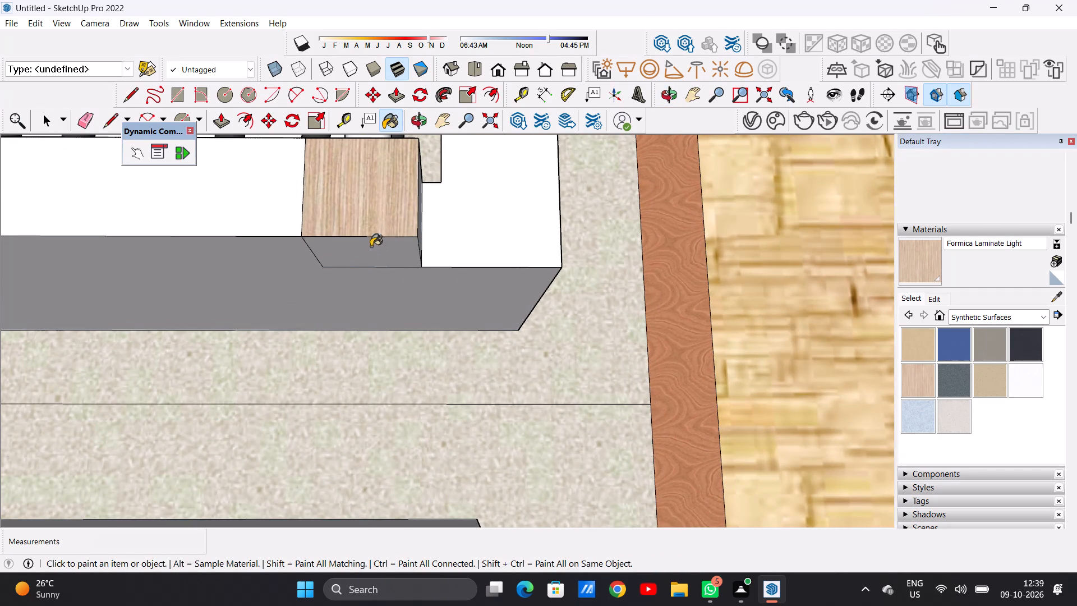
Paint the tower-facing side and top of the same top-floor post block with Formica Laminate Light.
{"action": "middle_click_drag", "start_coordinate": [392, 205], "coordinate": [284, 307]}
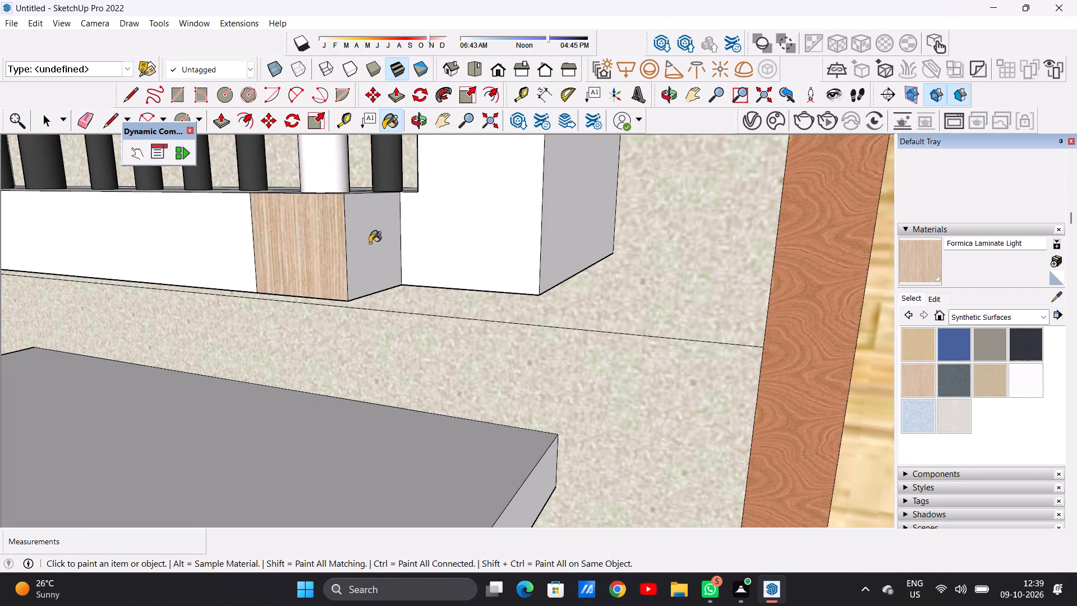
{"action": "left_click", "coordinate": [370, 243]}
{"action": "middle_click_drag", "start_coordinate": [337, 236], "coordinate": [363, 364]}
{"action": "scroll", "coordinate": [360, 333], "scroll_direction": "up", "scroll_amount": 5}
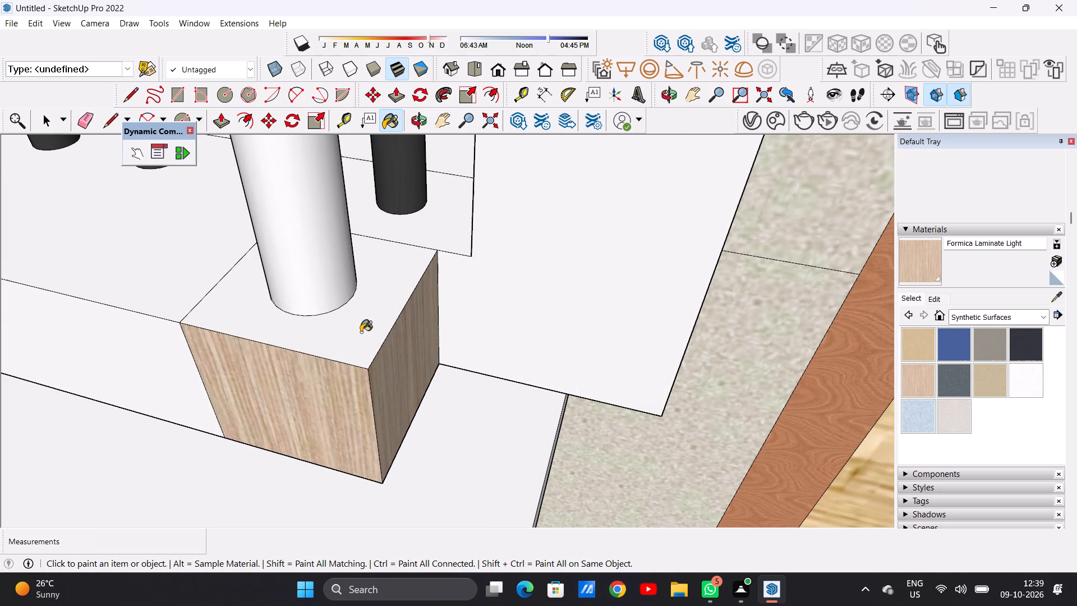
{"action": "left_click", "coordinate": [361, 332]}
Paint the top, front and tower-facing side of the left wing's fourth-floor tower-side post block with Formica Laminate Light.
{"action": "scroll", "coordinate": [358, 321], "scroll_direction": "down", "scroll_amount": 12}
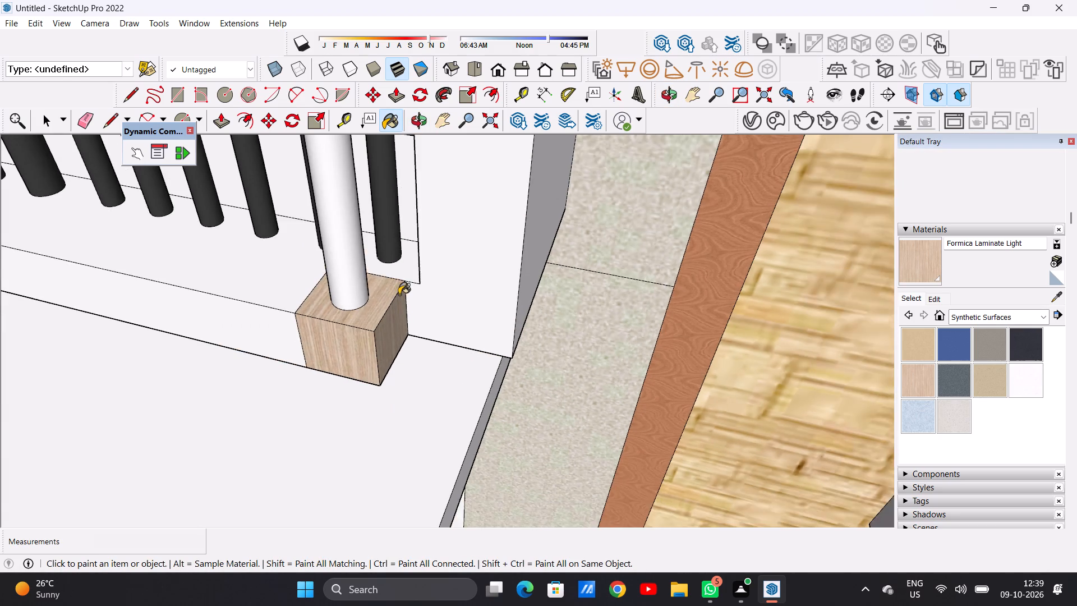
{"action": "scroll", "coordinate": [399, 295], "scroll_direction": "down", "scroll_amount": 16}
{"action": "scroll", "coordinate": [372, 286], "scroll_direction": "down", "scroll_amount": 8}
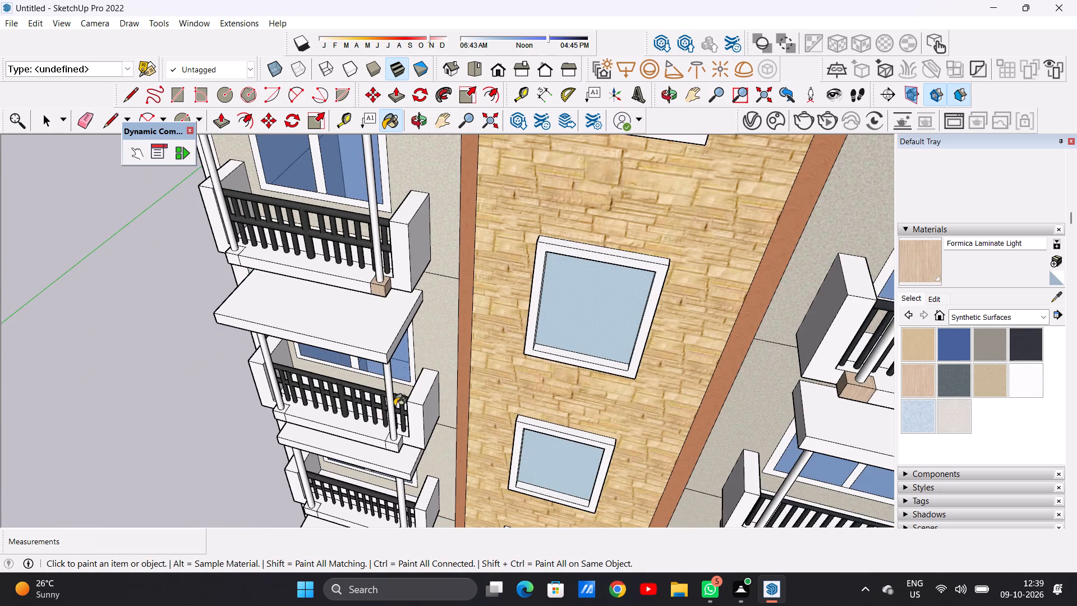
{"action": "scroll", "coordinate": [393, 455], "scroll_direction": "up", "scroll_amount": 6}
{"action": "scroll", "coordinate": [389, 356], "scroll_direction": "up", "scroll_amount": 13}
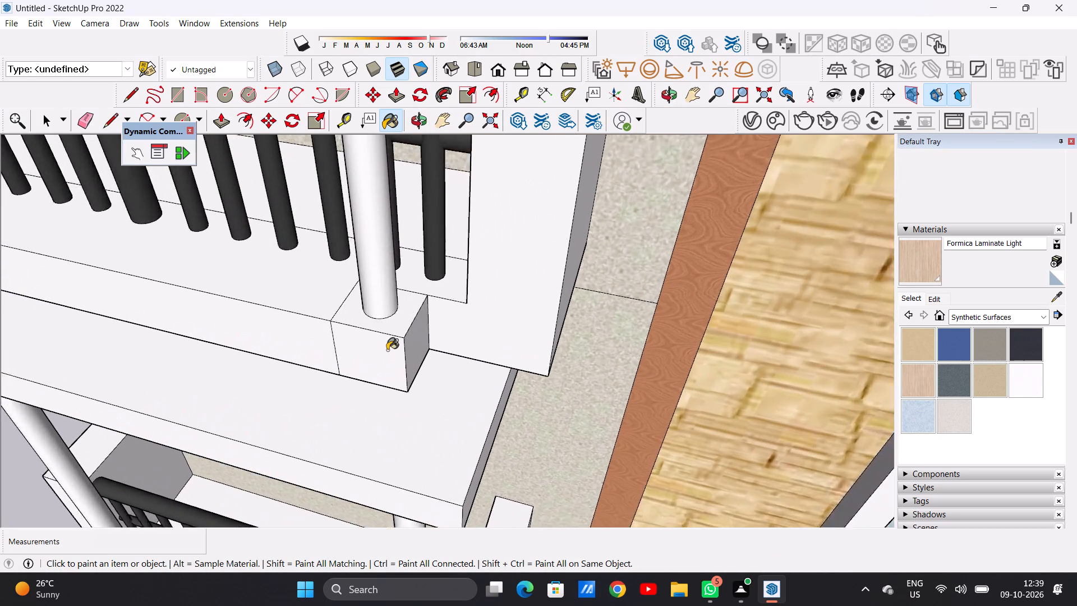
{"action": "scroll", "coordinate": [387, 350], "scroll_direction": "up", "scroll_amount": 2}
{"action": "left_click", "coordinate": [389, 324]}
{"action": "left_click", "coordinate": [392, 351]}
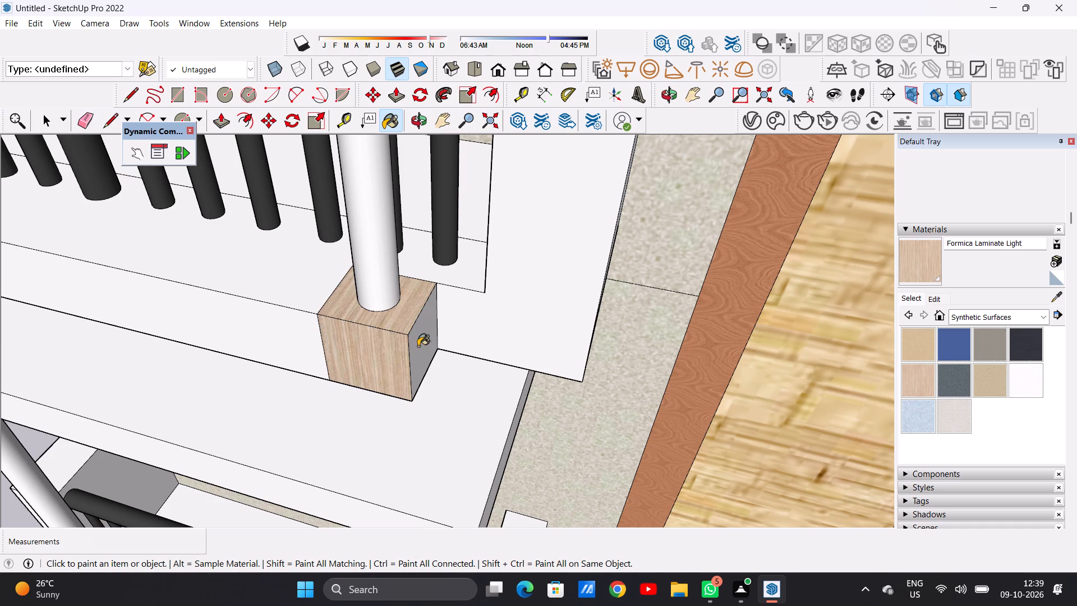
{"action": "left_click", "coordinate": [418, 346]}
Paint the underside of the tower-side post block on the left wing's fourth-floor balcony with Formica Laminate Light.
{"action": "scroll", "coordinate": [405, 375], "scroll_direction": "down", "scroll_amount": 3}
{"action": "middle_click_drag", "start_coordinate": [396, 406], "coordinate": [386, 263]}
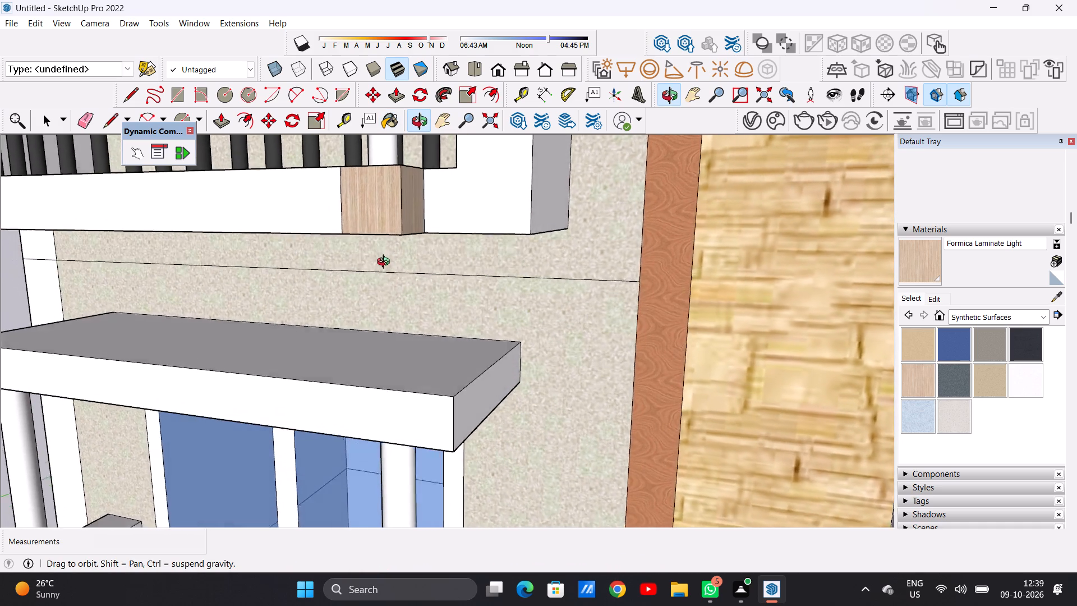
{"action": "middle_click_drag", "start_coordinate": [386, 263], "coordinate": [349, 172]}
{"action": "scroll", "coordinate": [353, 175], "scroll_direction": "up", "scroll_amount": 13}
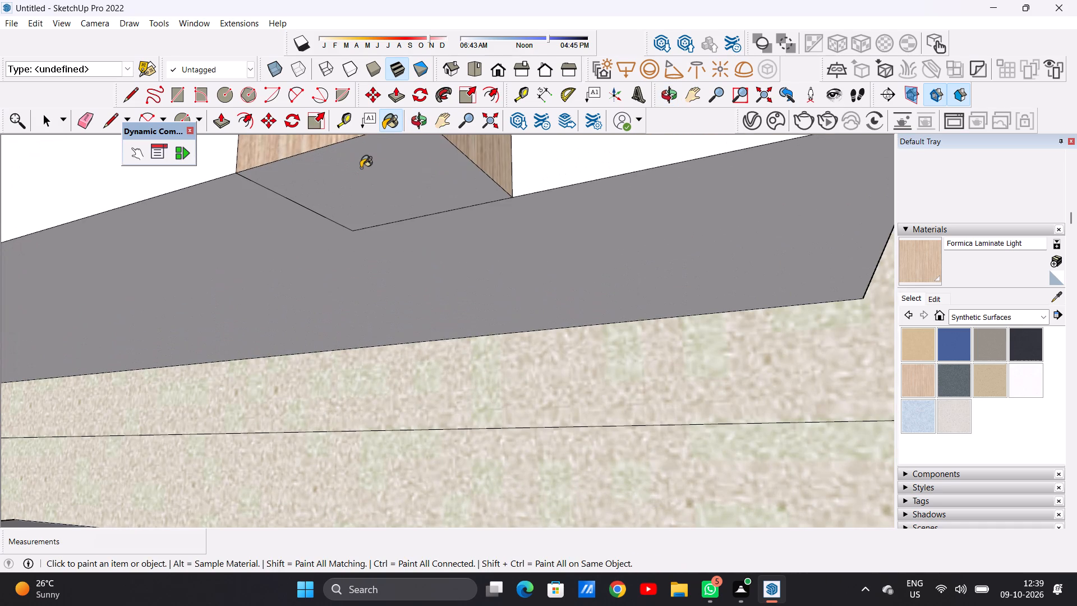
{"action": "left_click", "coordinate": [361, 168]}
Paint the front and underside of the outer post block on the left wing's top-floor balcony with Formica Laminate Light.
{"action": "scroll", "coordinate": [382, 319], "scroll_direction": "down", "scroll_amount": 6}
{"action": "scroll", "coordinate": [391, 369], "scroll_direction": "down", "scroll_amount": 5}
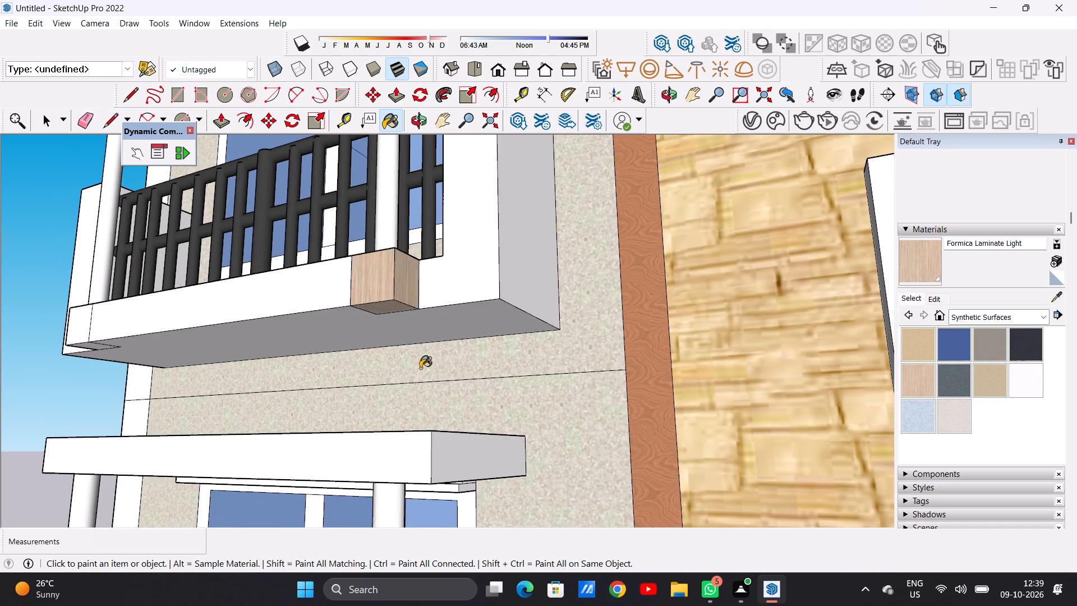
{"action": "scroll", "coordinate": [421, 368], "scroll_direction": "down", "scroll_amount": 15}
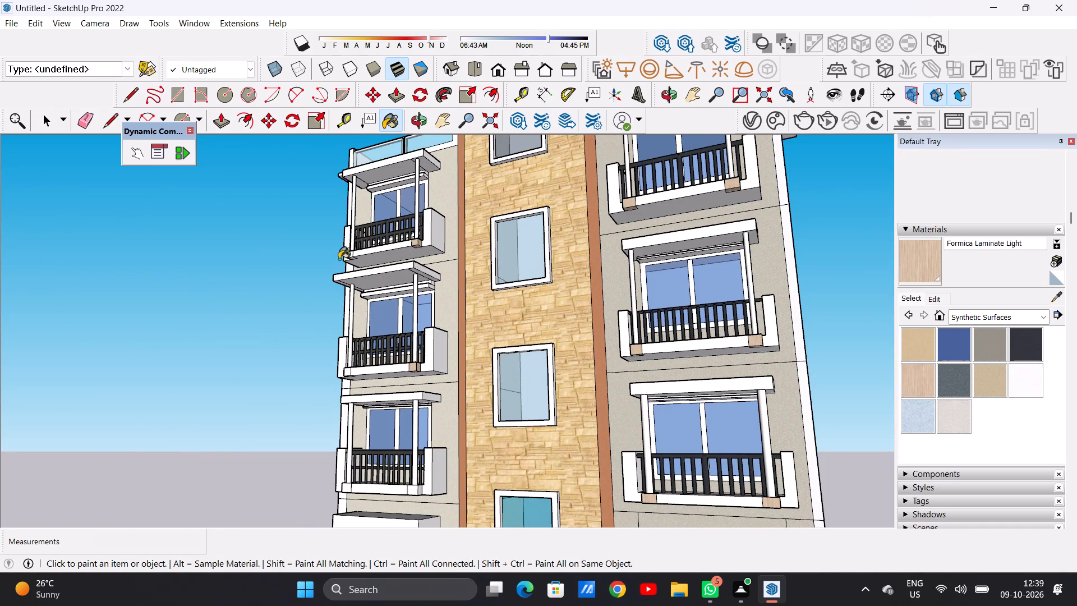
{"action": "scroll", "coordinate": [352, 241], "scroll_direction": "up", "scroll_amount": 12}
{"action": "scroll", "coordinate": [349, 273], "scroll_direction": "up", "scroll_amount": 9}
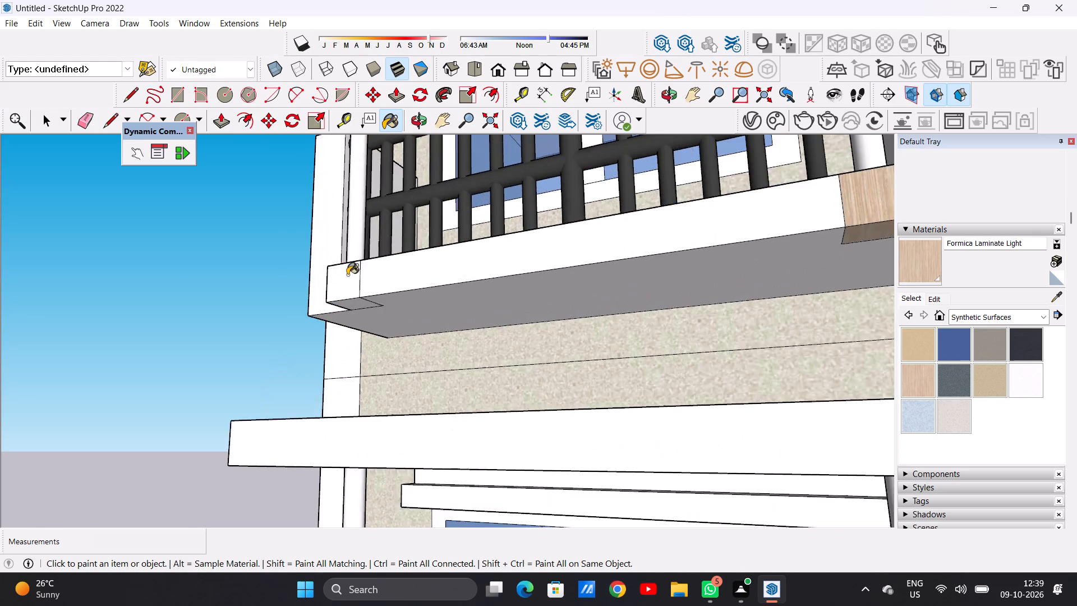
{"action": "scroll", "coordinate": [347, 275], "scroll_direction": "up", "scroll_amount": 5}
{"action": "left_click", "coordinate": [340, 293]}
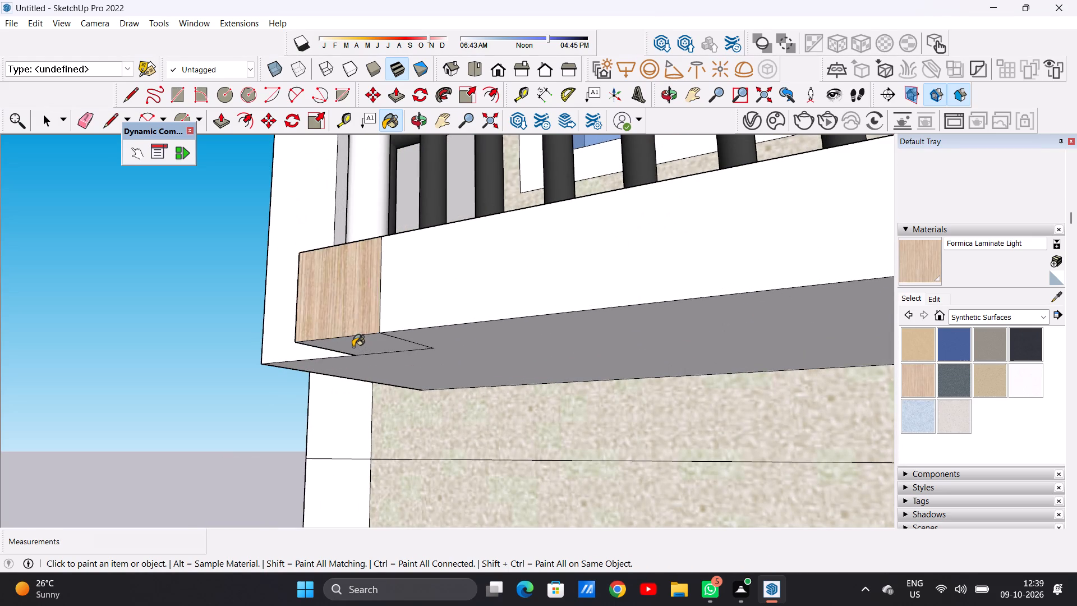
{"action": "left_click", "coordinate": [352, 343]}
Paint the top and outer side of the outer post block on the left wing's top-floor balcony with Formica Laminate Light.
{"action": "middle_click_drag", "start_coordinate": [339, 265], "coordinate": [373, 398]}
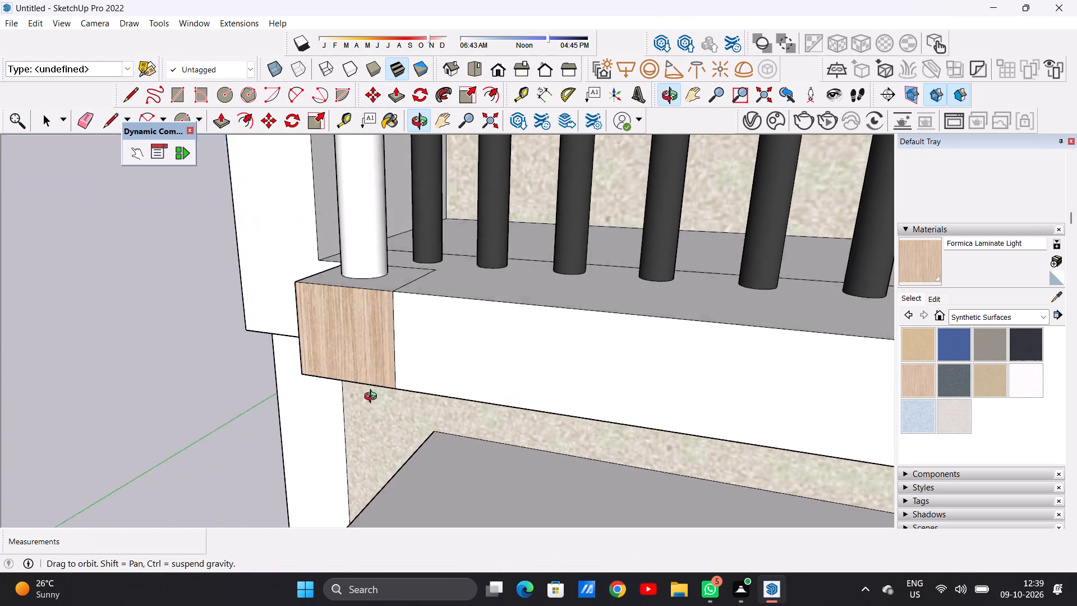
{"action": "middle_click_drag", "start_coordinate": [373, 398], "coordinate": [371, 407]}
{"action": "left_click", "coordinate": [347, 290]}
{"action": "middle_click_drag", "start_coordinate": [289, 324], "coordinate": [363, 333]}
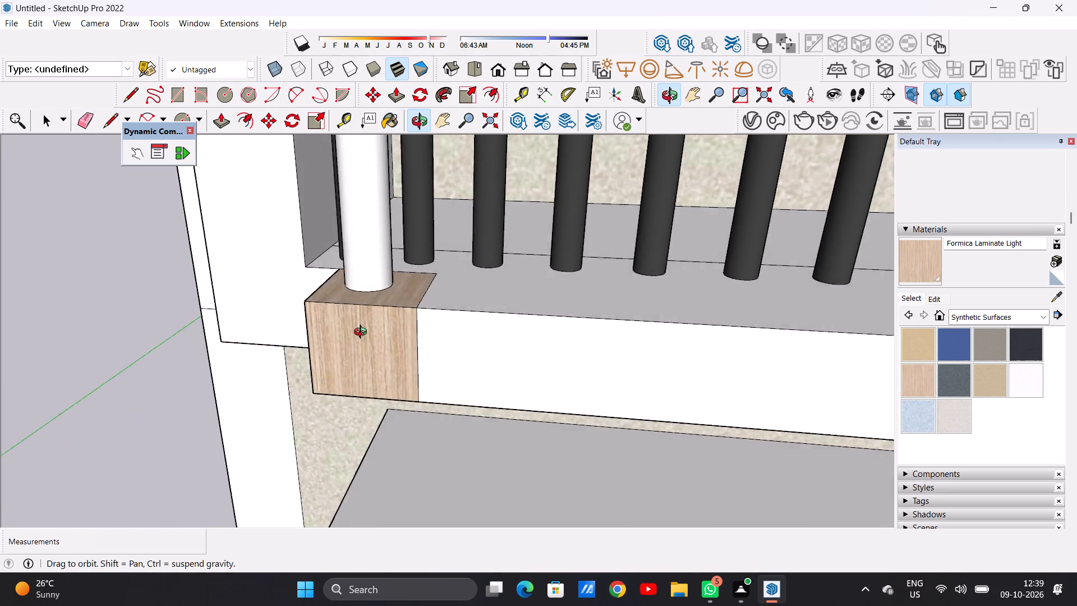
{"action": "middle_click_drag", "start_coordinate": [363, 333], "coordinate": [548, 332]}
{"action": "left_click", "coordinate": [410, 357]}
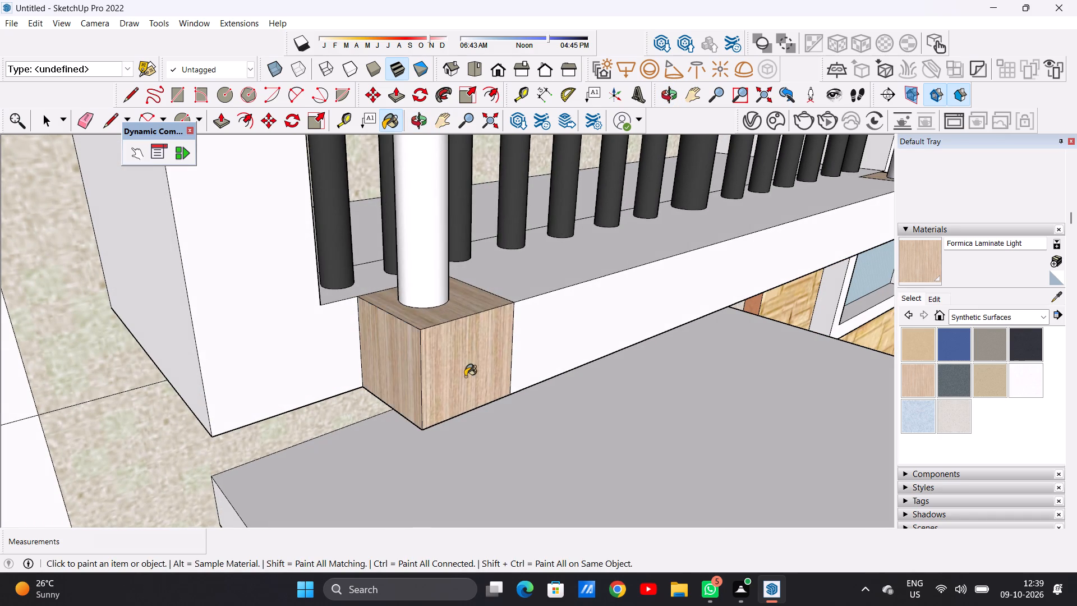
Paint the front and top of the outer post block on the left wing's fourth-floor balcony with Formica Laminate Light.
{"action": "middle_click_drag", "start_coordinate": [465, 377], "coordinate": [369, 339]}
{"action": "scroll", "coordinate": [363, 346], "scroll_direction": "down", "scroll_amount": 14}
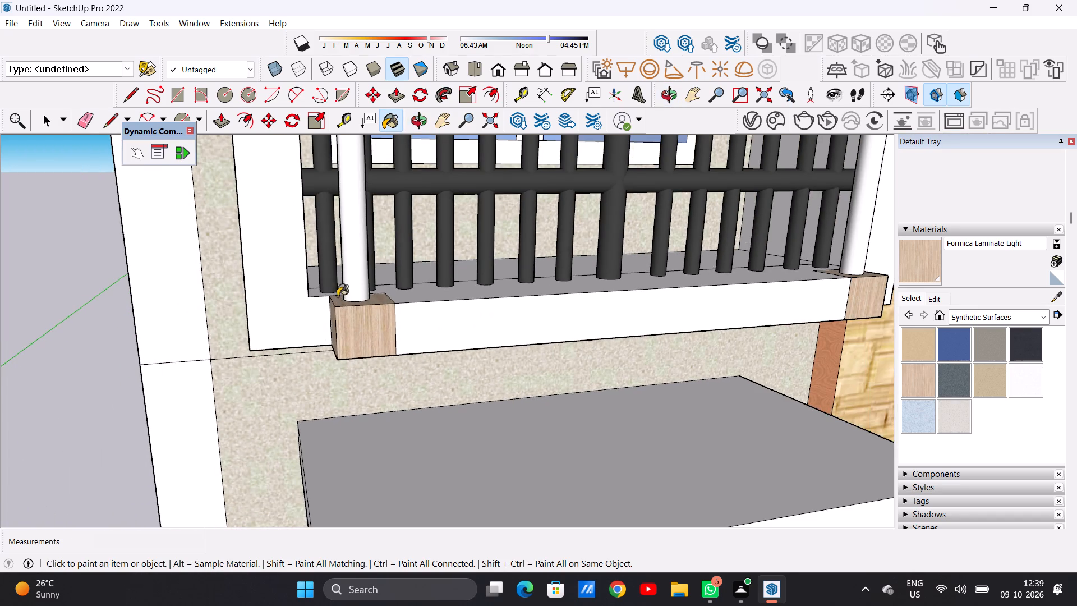
{"action": "scroll", "coordinate": [337, 296], "scroll_direction": "down", "scroll_amount": 19}
{"action": "scroll", "coordinate": [369, 408], "scroll_direction": "up", "scroll_amount": 7}
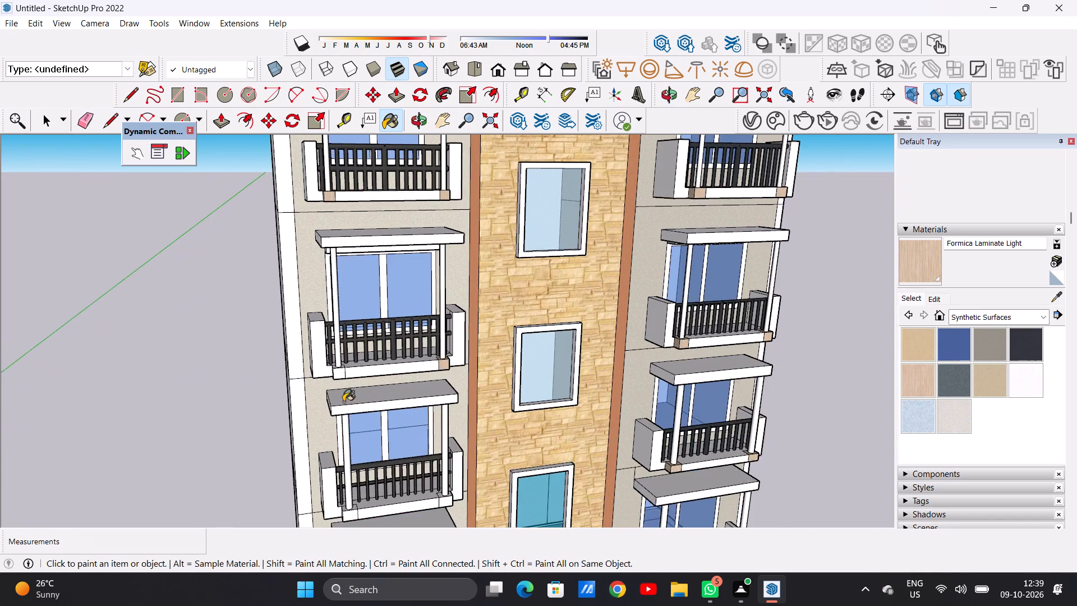
{"action": "scroll", "coordinate": [342, 377], "scroll_direction": "up", "scroll_amount": 2}
{"action": "scroll", "coordinate": [344, 377], "scroll_direction": "down", "scroll_amount": 1}
{"action": "scroll", "coordinate": [344, 377], "scroll_direction": "up", "scroll_amount": 12}
{"action": "scroll", "coordinate": [332, 369], "scroll_direction": "up", "scroll_amount": 10}
{"action": "left_click", "coordinate": [333, 359]}
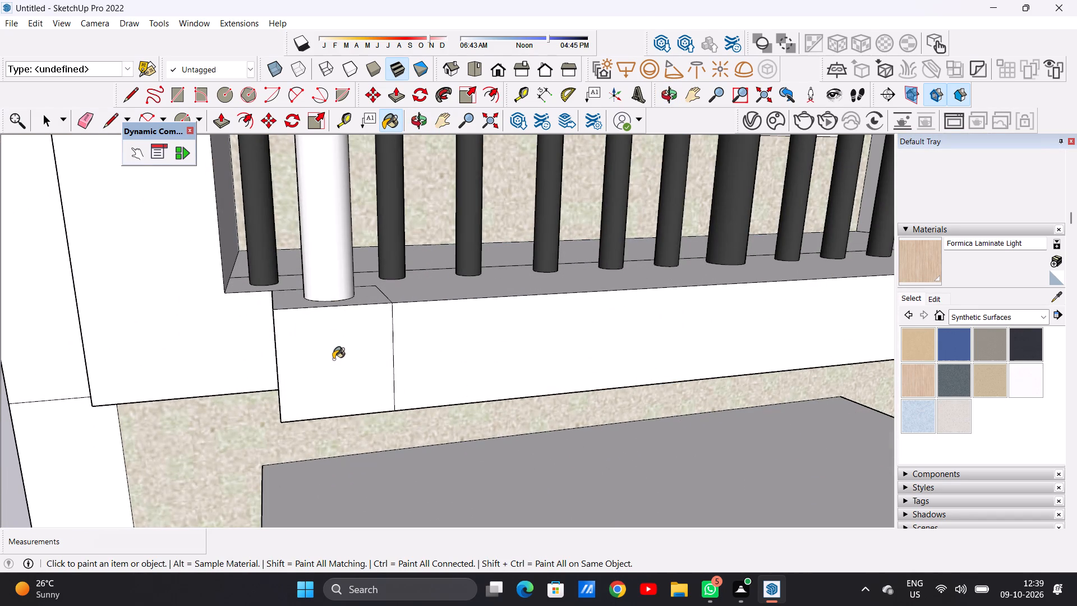
{"action": "left_click", "coordinate": [363, 299]}
Paint the outer side and underside of the fourth-floor balcony's outer post block with Formica Laminate Light.
{"action": "middle_click_drag", "start_coordinate": [276, 334], "coordinate": [347, 349]}
{"action": "left_click", "coordinate": [327, 357]}
{"action": "middle_click_drag", "start_coordinate": [421, 391], "coordinate": [394, 355]}
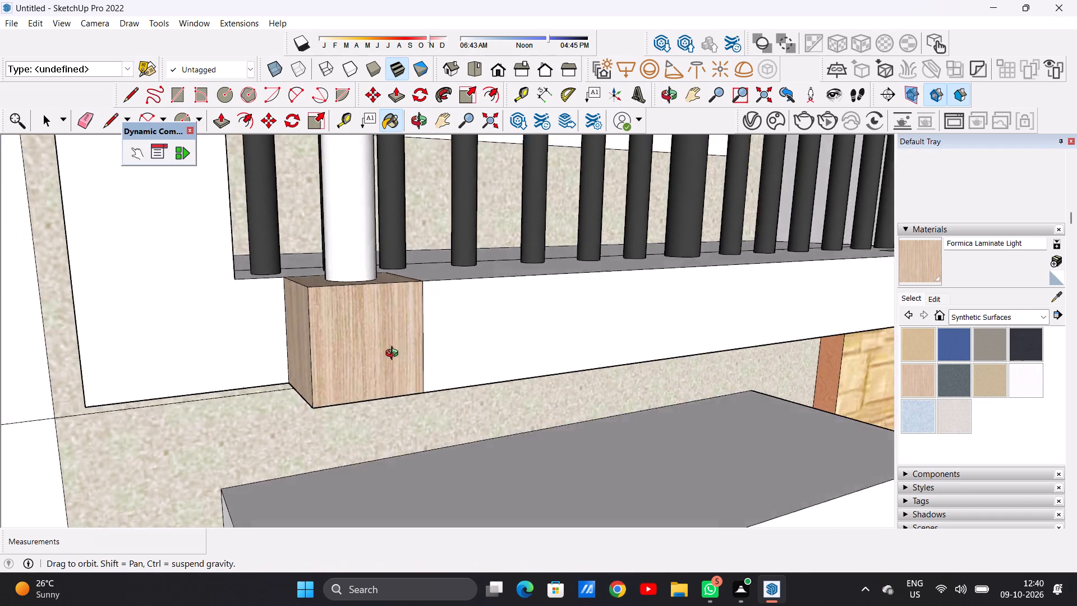
{"action": "middle_click_drag", "start_coordinate": [394, 355], "coordinate": [296, 192]}
{"action": "scroll", "coordinate": [292, 248], "scroll_direction": "up", "scroll_amount": 6}
{"action": "left_click", "coordinate": [292, 252]}
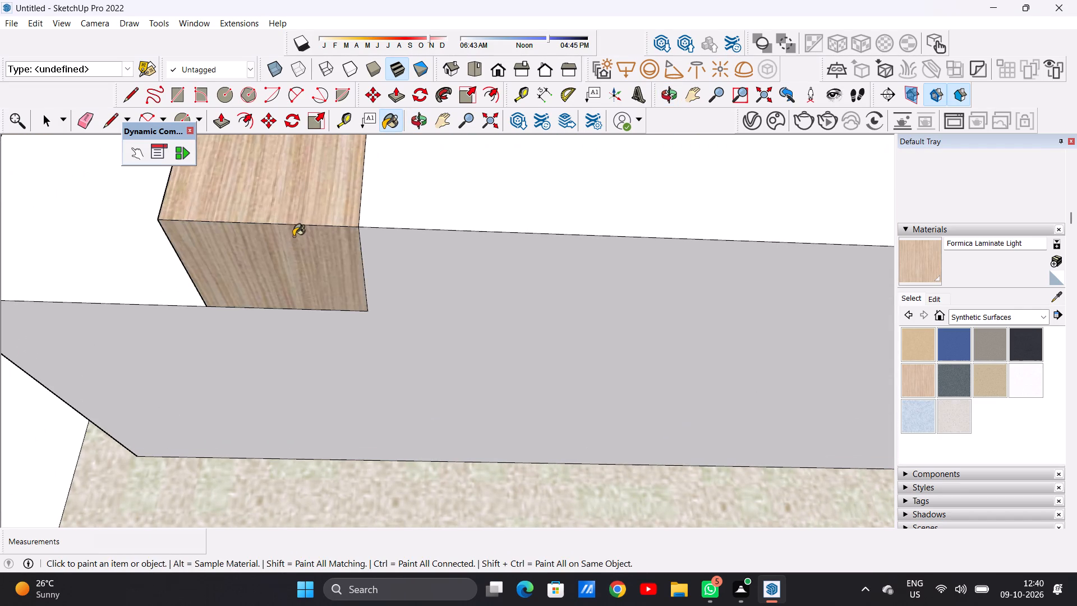
Paint the front and top of the outer post block on the left wing's third-floor balcony with Formica Laminate Light.
{"action": "middle_click_drag", "start_coordinate": [314, 204], "coordinate": [315, 295]}
{"action": "scroll", "coordinate": [318, 301], "scroll_direction": "down", "scroll_amount": 12}
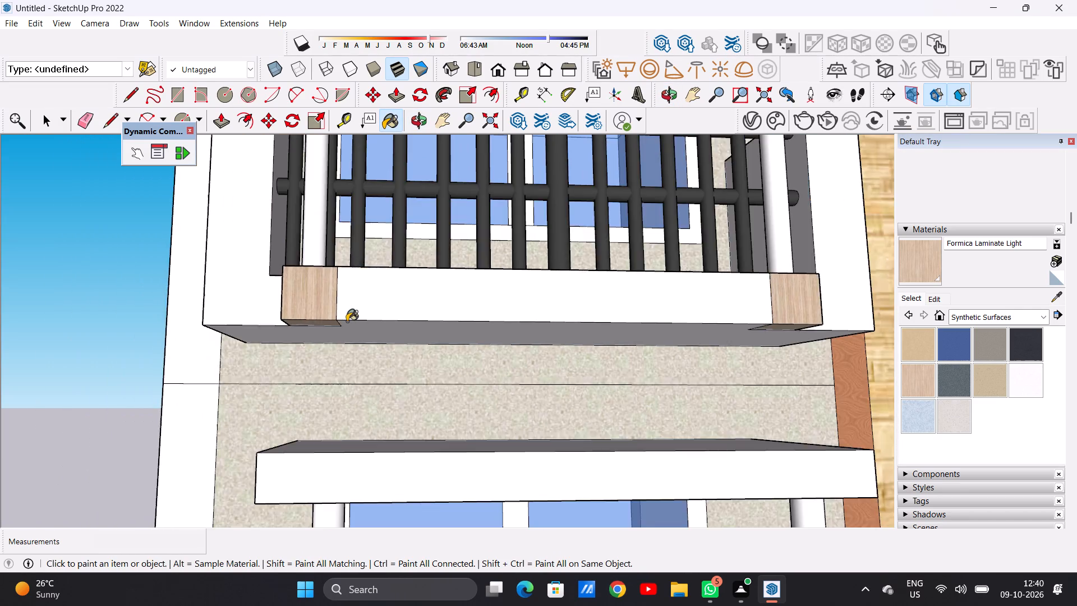
{"action": "scroll", "coordinate": [347, 322], "scroll_direction": "down", "scroll_amount": 10}
{"action": "scroll", "coordinate": [346, 316], "scroll_direction": "up", "scroll_amount": 1}
{"action": "scroll", "coordinate": [346, 316], "scroll_direction": "down", "scroll_amount": 13}
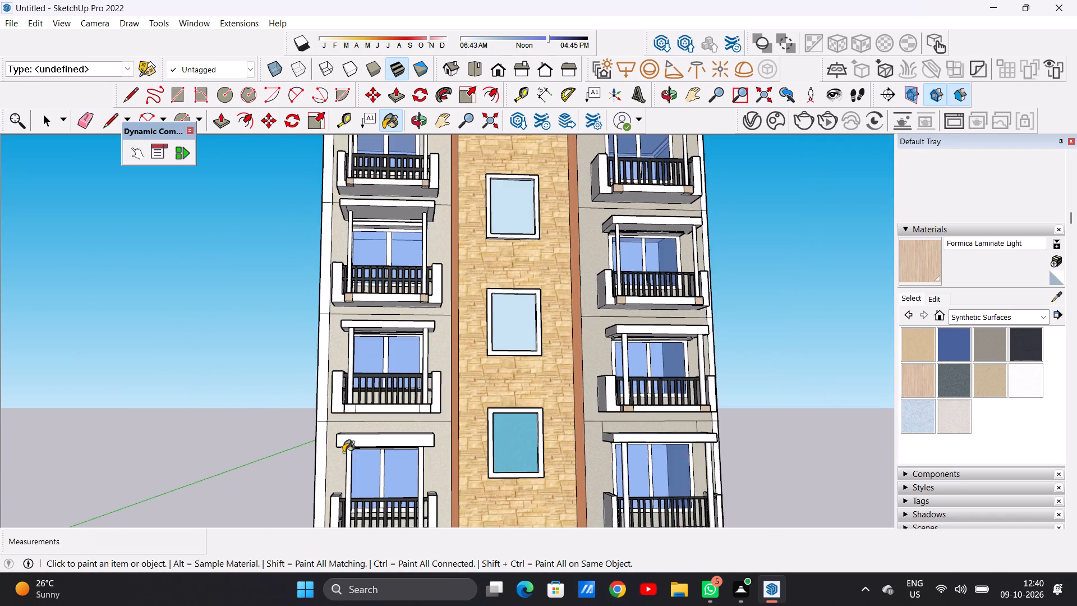
{"action": "scroll", "coordinate": [343, 449], "scroll_direction": "up", "scroll_amount": 6}
{"action": "scroll", "coordinate": [361, 398], "scroll_direction": "up", "scroll_amount": 16}
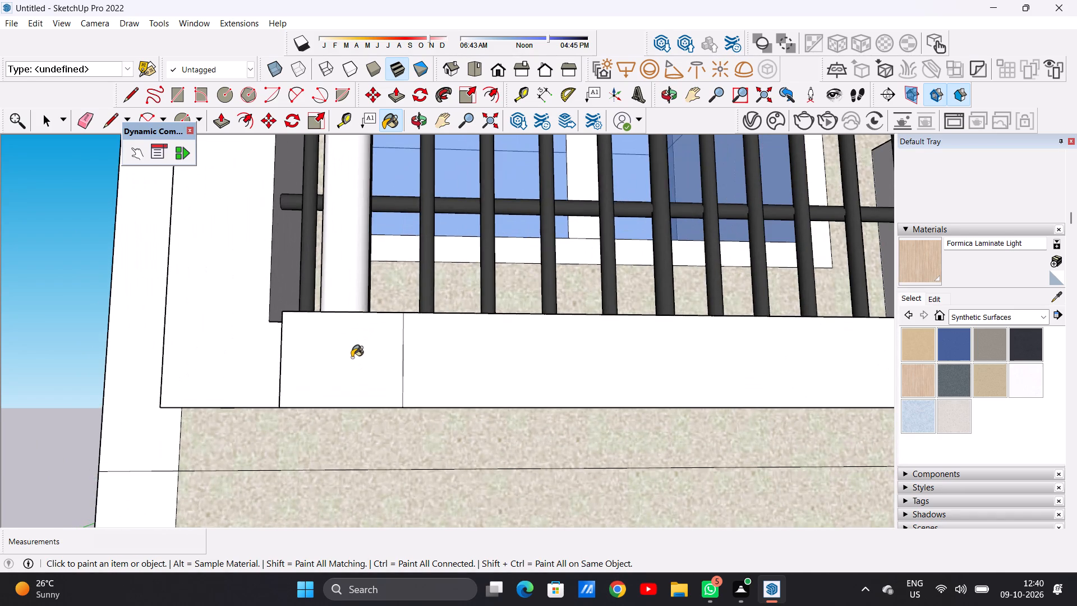
{"action": "left_click", "coordinate": [351, 357]}
{"action": "middle_click_drag", "start_coordinate": [342, 322], "coordinate": [363, 449]}
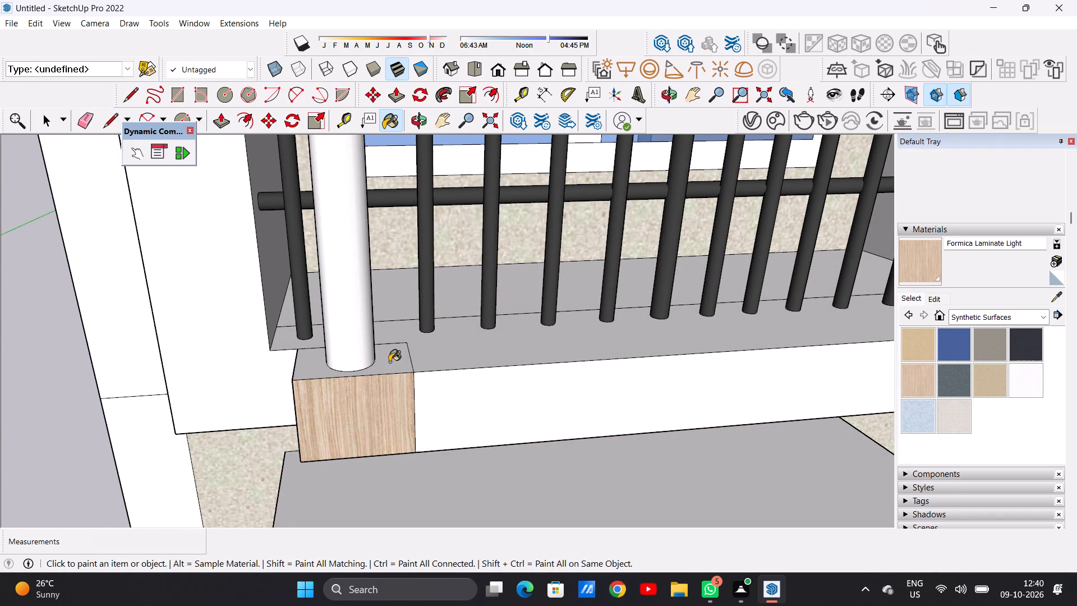
{"action": "left_click", "coordinate": [389, 362]}
Paint the outer side and underside of the outer post block on the left wing's third-floor balcony with Formica Laminate Light.
{"action": "middle_click_drag", "start_coordinate": [275, 379], "coordinate": [400, 356]}
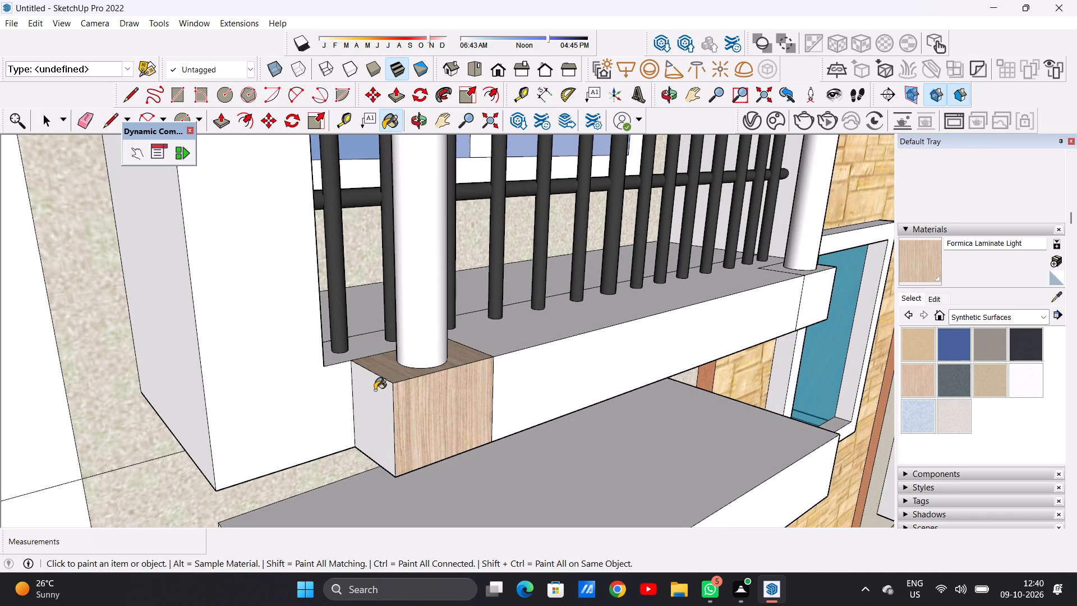
{"action": "left_click", "coordinate": [375, 390]}
{"action": "middle_click_drag", "start_coordinate": [478, 430], "coordinate": [346, 234]}
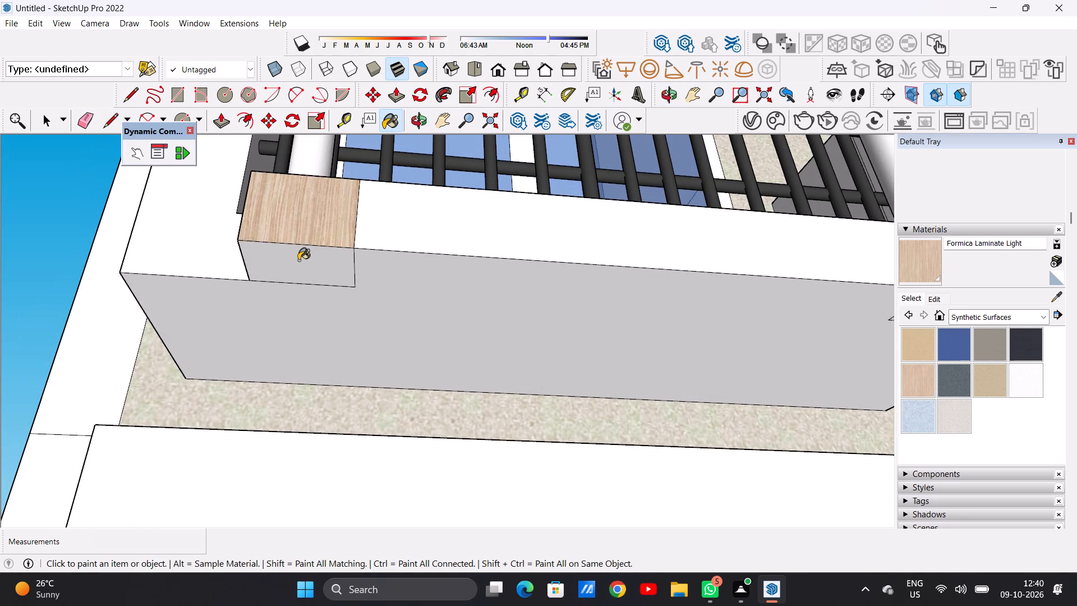
{"action": "left_click", "coordinate": [297, 261]}
Paint the front, underside, top and inner side of the third-floor balcony's inner post block on the left wing with Formica Laminate Light.
{"action": "scroll", "coordinate": [308, 278], "scroll_direction": "down", "scroll_amount": 7}
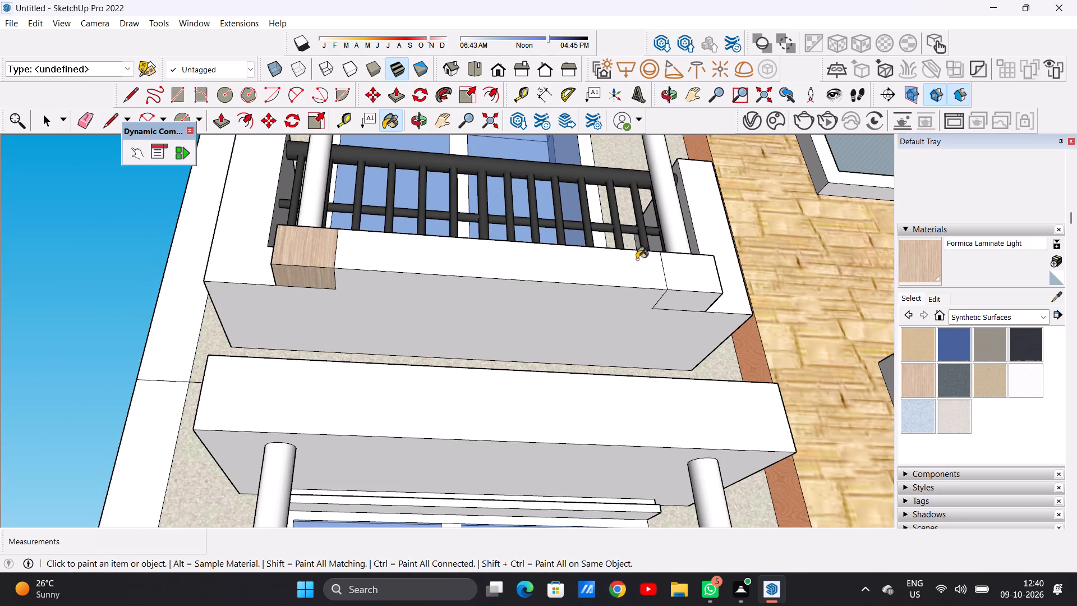
{"action": "scroll", "coordinate": [698, 263], "scroll_direction": "up", "scroll_amount": 13}
{"action": "left_click", "coordinate": [688, 281]}
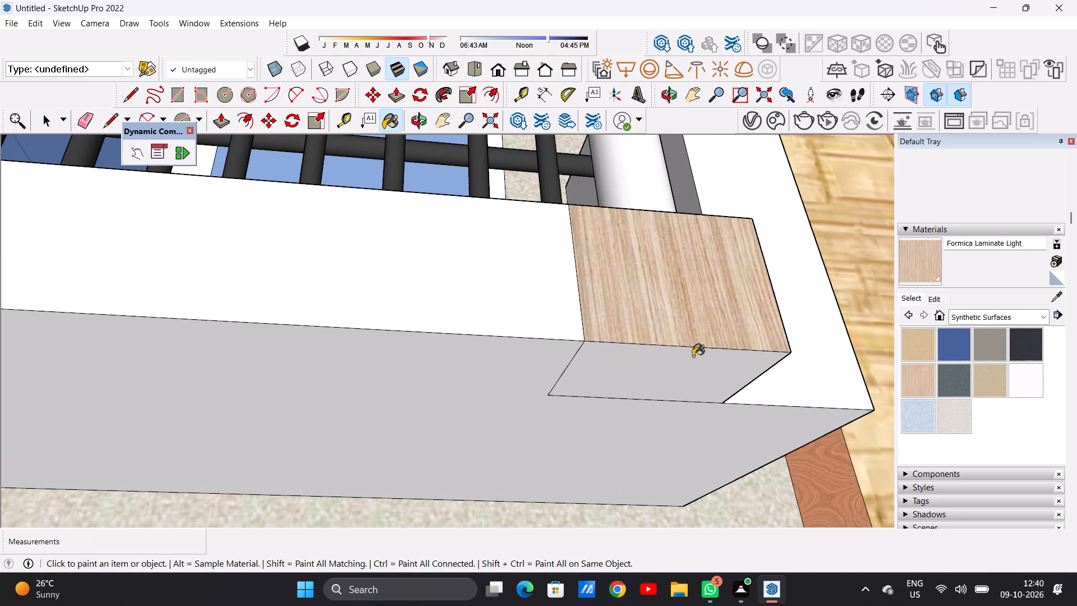
{"action": "left_click", "coordinate": [692, 365]}
{"action": "scroll", "coordinate": [682, 295], "scroll_direction": "down", "scroll_amount": 5}
{"action": "middle_click_drag", "start_coordinate": [693, 300], "coordinate": [536, 328]}
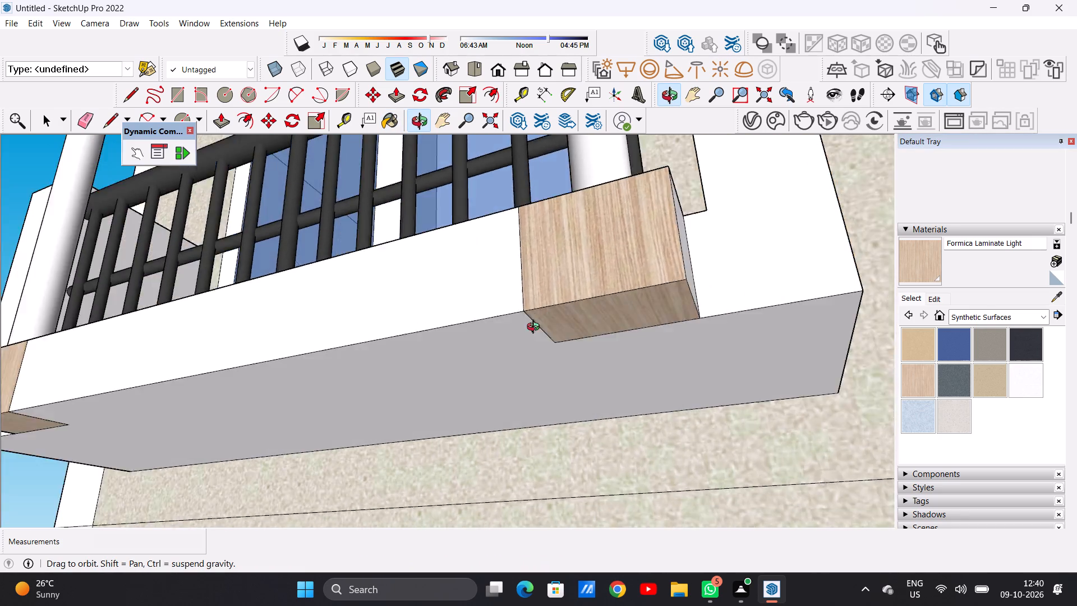
{"action": "middle_click_drag", "start_coordinate": [536, 328], "coordinate": [478, 480]}
{"action": "left_click", "coordinate": [600, 350]}
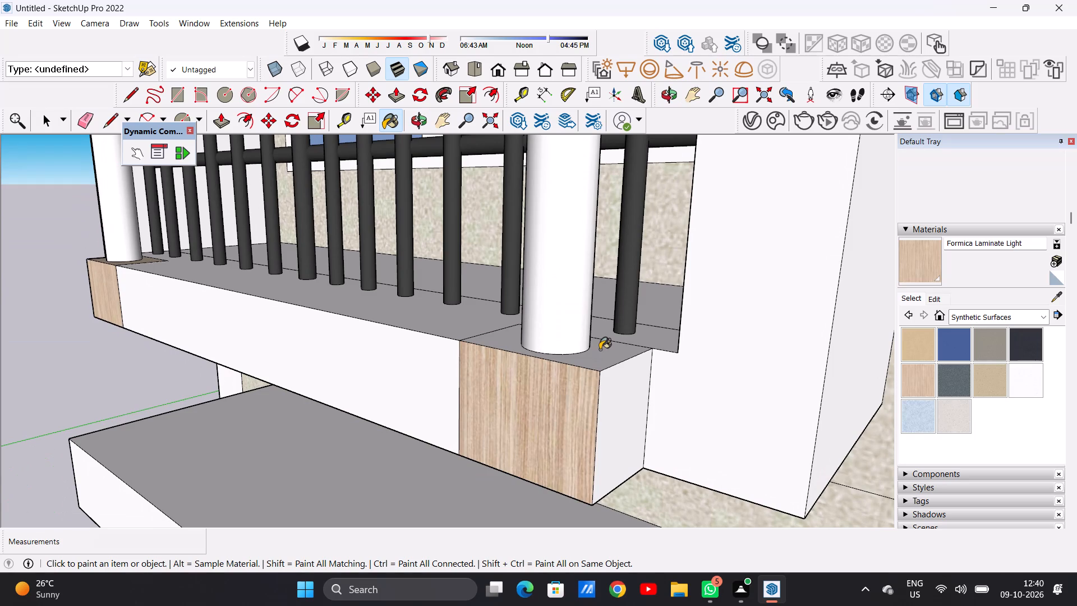
{"action": "left_click", "coordinate": [619, 401]}
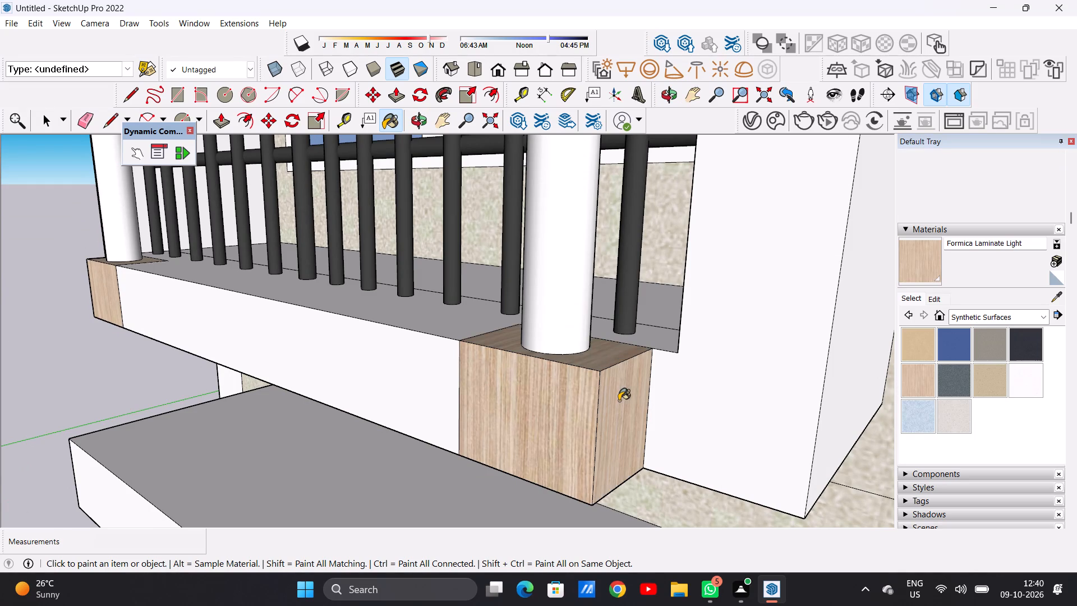
Paint the top, inner side, front and underside of the inner post block on the left wing's second-floor balcony with Formica Laminate Light.
{"action": "scroll", "coordinate": [498, 400], "scroll_direction": "down", "scroll_amount": 2}
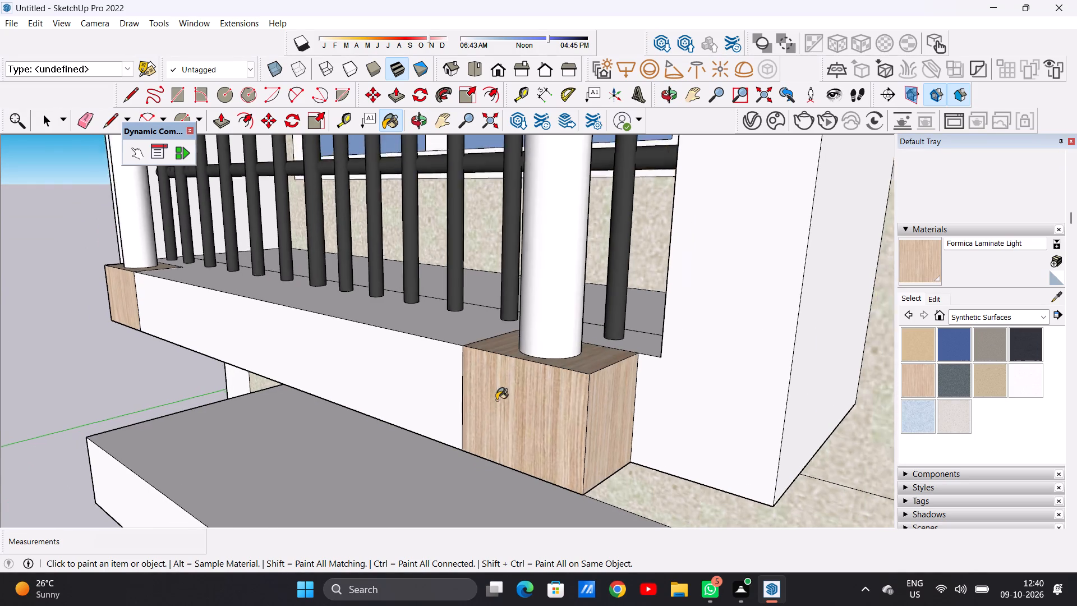
{"action": "scroll", "coordinate": [496, 400], "scroll_direction": "down", "scroll_amount": 20}
{"action": "scroll", "coordinate": [496, 400], "scroll_direction": "down", "scroll_amount": 7}
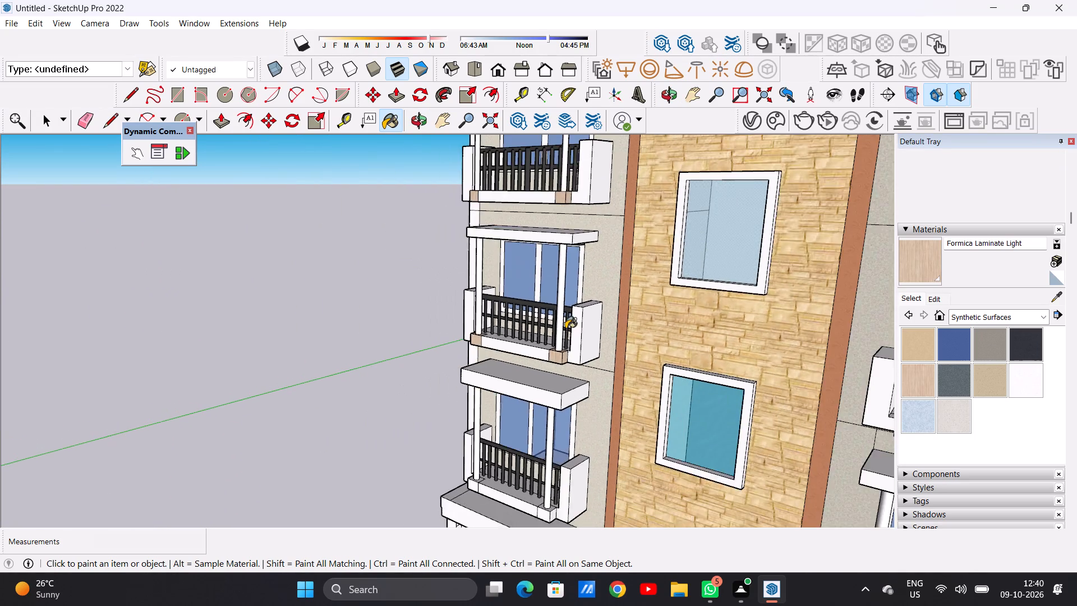
{"action": "scroll", "coordinate": [565, 329], "scroll_direction": "down", "scroll_amount": 2}
{"action": "scroll", "coordinate": [552, 448], "scroll_direction": "up", "scroll_amount": 11}
{"action": "scroll", "coordinate": [558, 438], "scroll_direction": "down", "scroll_amount": 1}
{"action": "scroll", "coordinate": [558, 438], "scroll_direction": "up", "scroll_amount": 9}
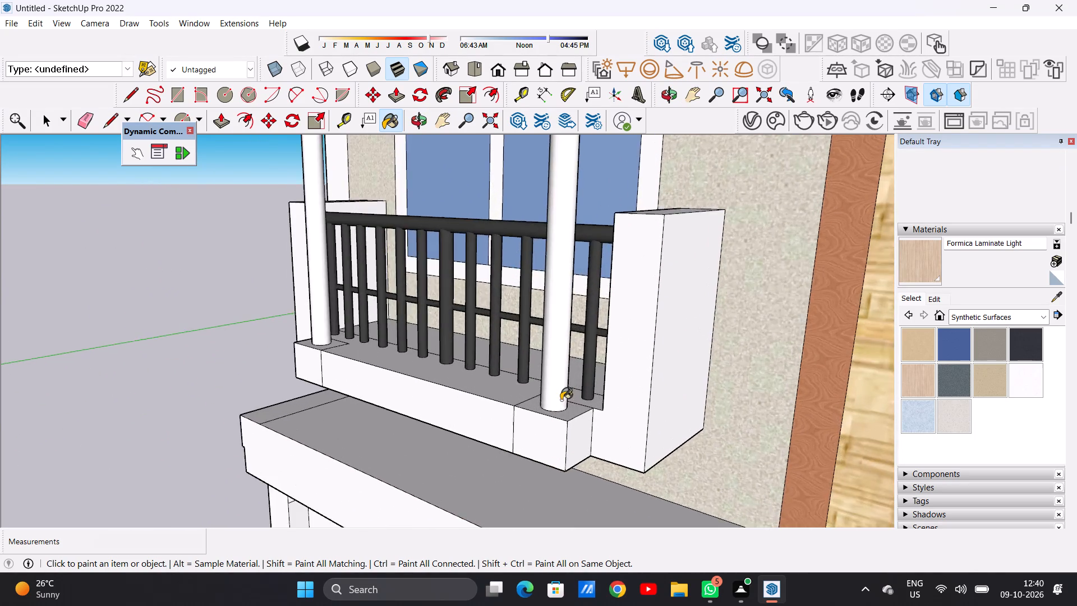
{"action": "scroll", "coordinate": [563, 417], "scroll_direction": "up", "scroll_amount": 7}
{"action": "left_click", "coordinate": [563, 417]}
{"action": "left_click", "coordinate": [587, 446]}
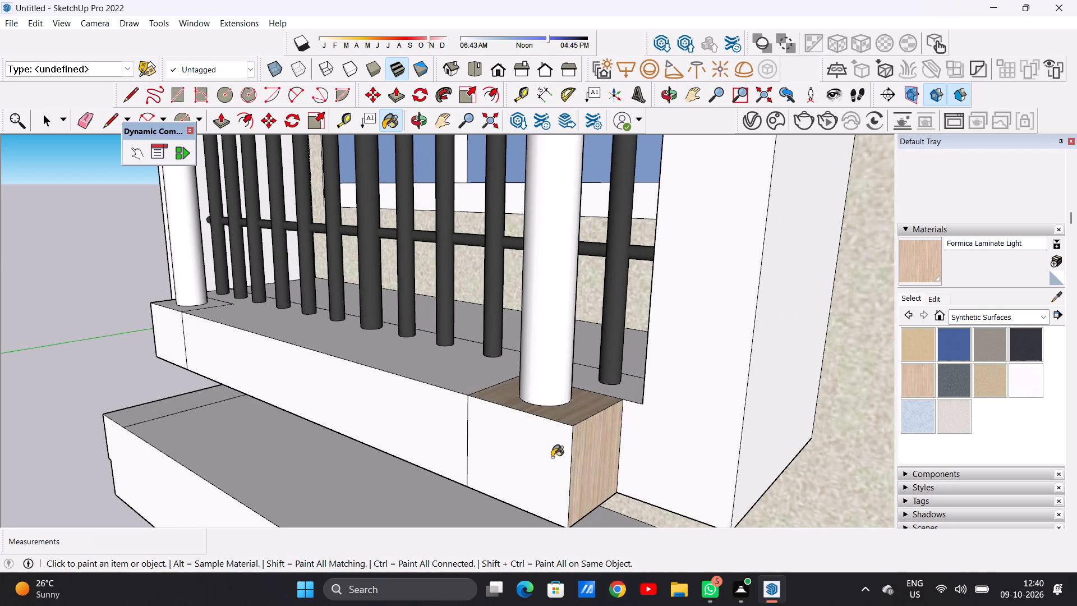
{"action": "left_click", "coordinate": [552, 457]}
{"action": "scroll", "coordinate": [597, 407], "scroll_direction": "down", "scroll_amount": 3}
{"action": "middle_click_drag", "start_coordinate": [542, 483], "coordinate": [570, 350]}
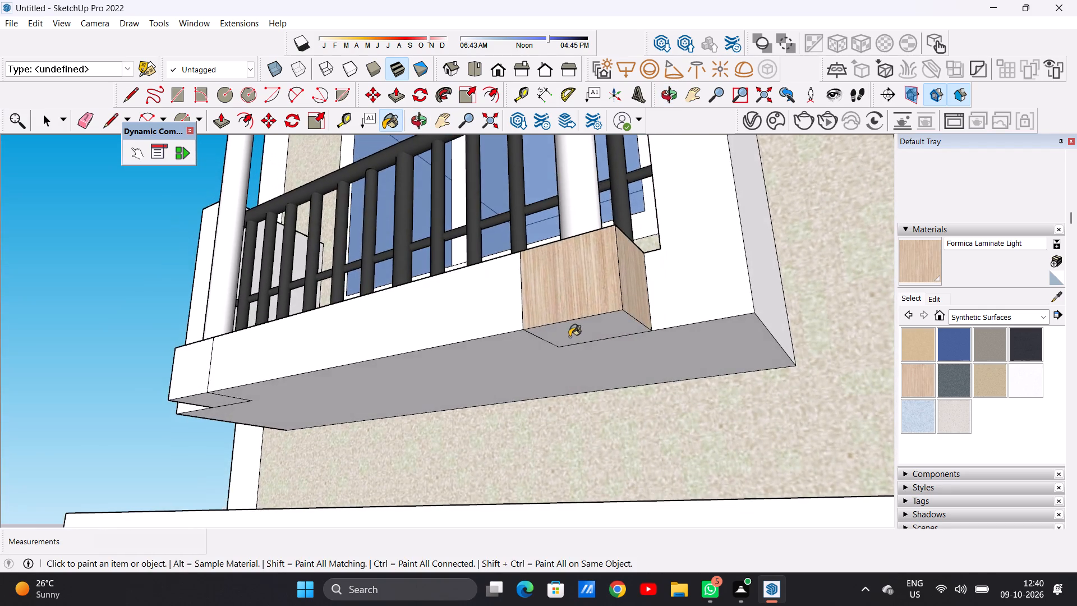
{"action": "scroll", "coordinate": [570, 332], "scroll_direction": "up", "scroll_amount": 7}
{"action": "left_click", "coordinate": [567, 319]}
Paint the front and top of the outer post block on the left wing's second-floor balcony with Formica Laminate Light.
{"action": "middle_click_drag", "start_coordinate": [522, 286], "coordinate": [628, 437]}
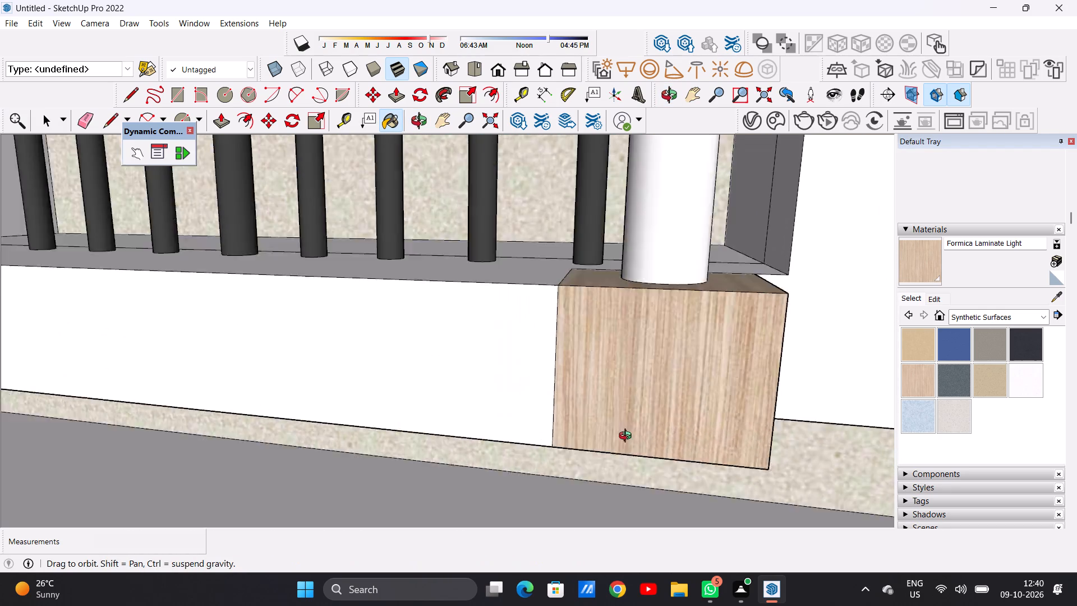
{"action": "middle_click_drag", "start_coordinate": [628, 437], "coordinate": [650, 466]}
{"action": "scroll", "coordinate": [706, 359], "scroll_direction": "down", "scroll_amount": 12}
{"action": "middle_click_drag", "start_coordinate": [693, 380], "coordinate": [600, 374]}
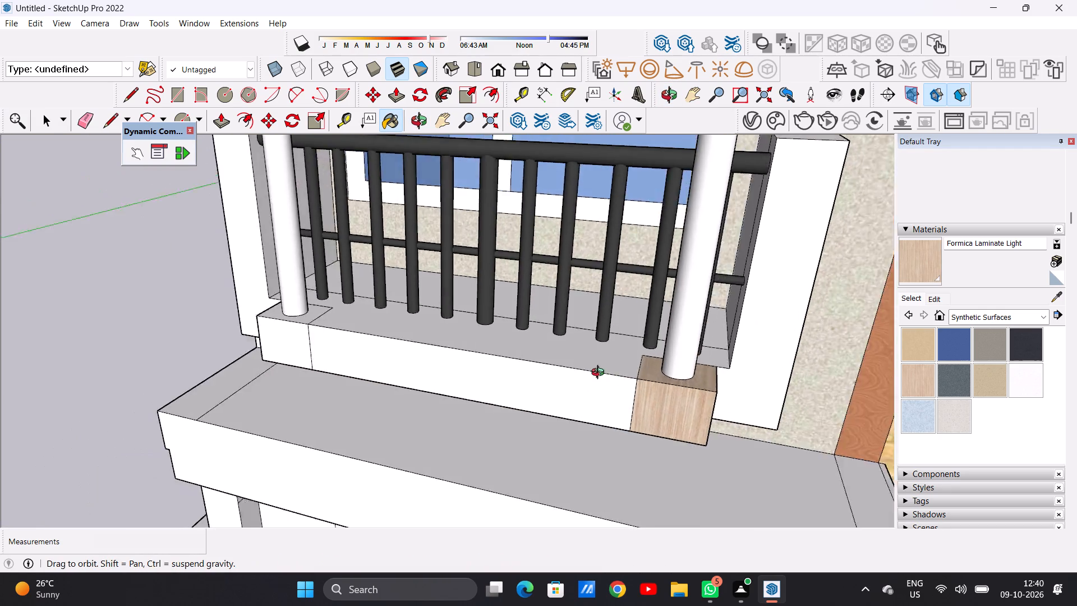
{"action": "middle_click_drag", "start_coordinate": [600, 374], "coordinate": [659, 354]}
{"action": "scroll", "coordinate": [256, 361], "scroll_direction": "up", "scroll_amount": 4}
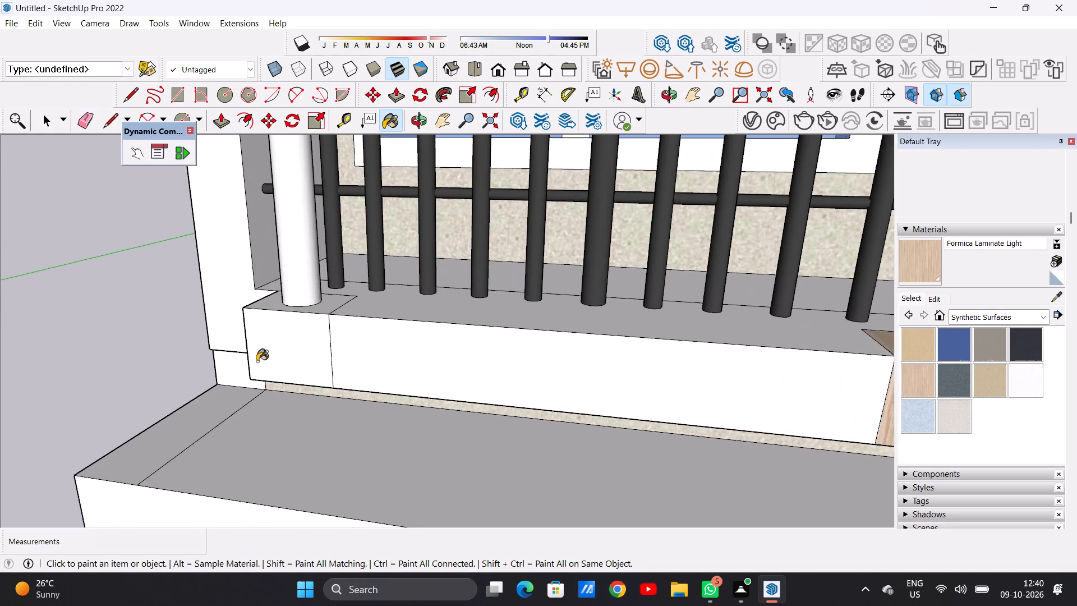
{"action": "scroll", "coordinate": [287, 340], "scroll_direction": "up", "scroll_amount": 7}
{"action": "left_click", "coordinate": [287, 340]}
{"action": "left_click", "coordinate": [333, 279]}
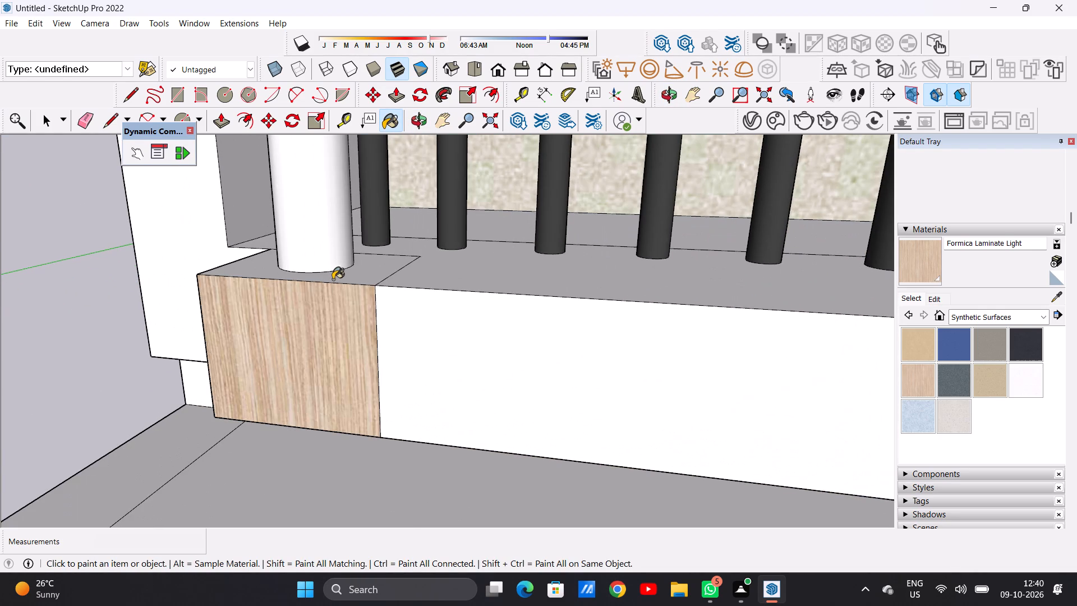
Paint the outer side and underside of the second-floor balcony's outer post block with Formica Laminate Light.
{"action": "scroll", "coordinate": [330, 302], "scroll_direction": "down", "scroll_amount": 5}
{"action": "middle_click_drag", "start_coordinate": [261, 314], "coordinate": [510, 315]}
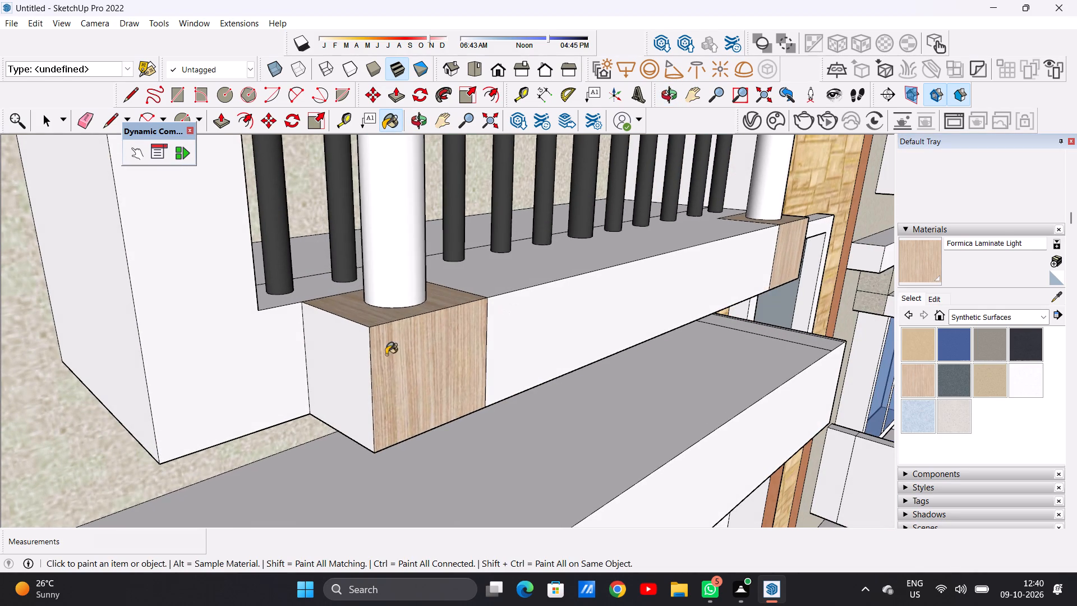
{"action": "left_click", "coordinate": [356, 362]}
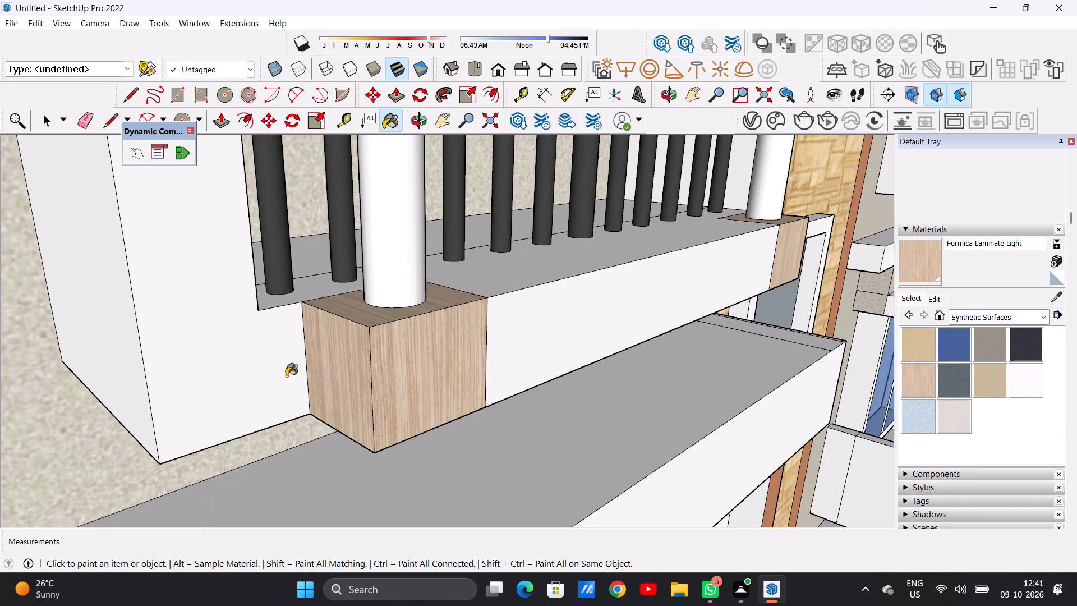
{"action": "scroll", "coordinate": [223, 377], "scroll_direction": "down", "scroll_amount": 3}
{"action": "middle_click_drag", "start_coordinate": [383, 408], "coordinate": [363, 309]}
{"action": "middle_click_drag", "start_coordinate": [355, 324], "coordinate": [349, 291]}
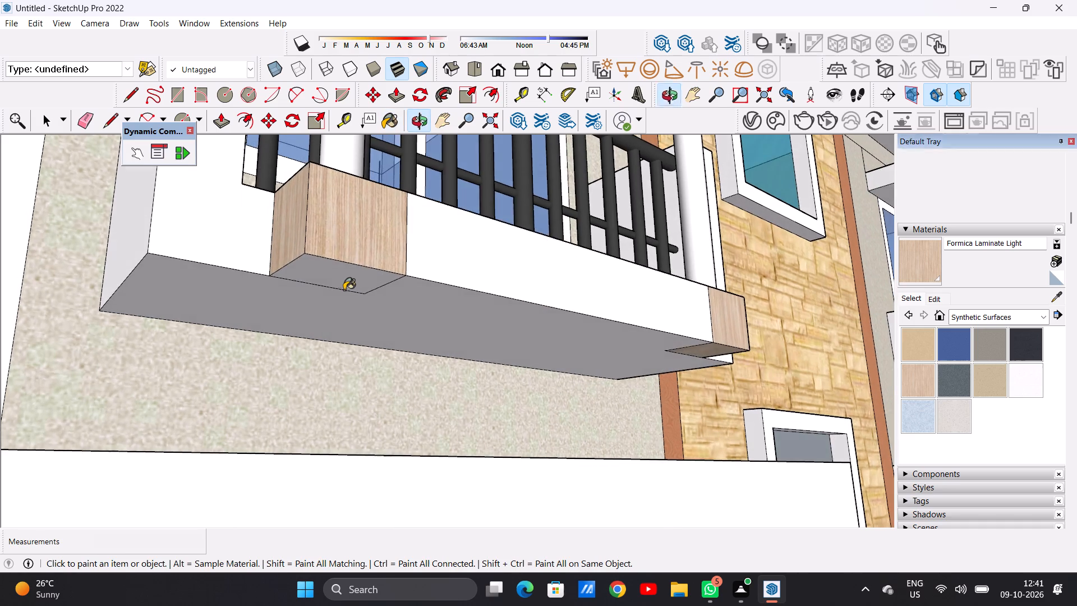
{"action": "scroll", "coordinate": [323, 264], "scroll_direction": "up", "scroll_amount": 13}
{"action": "left_click", "coordinate": [315, 261]}
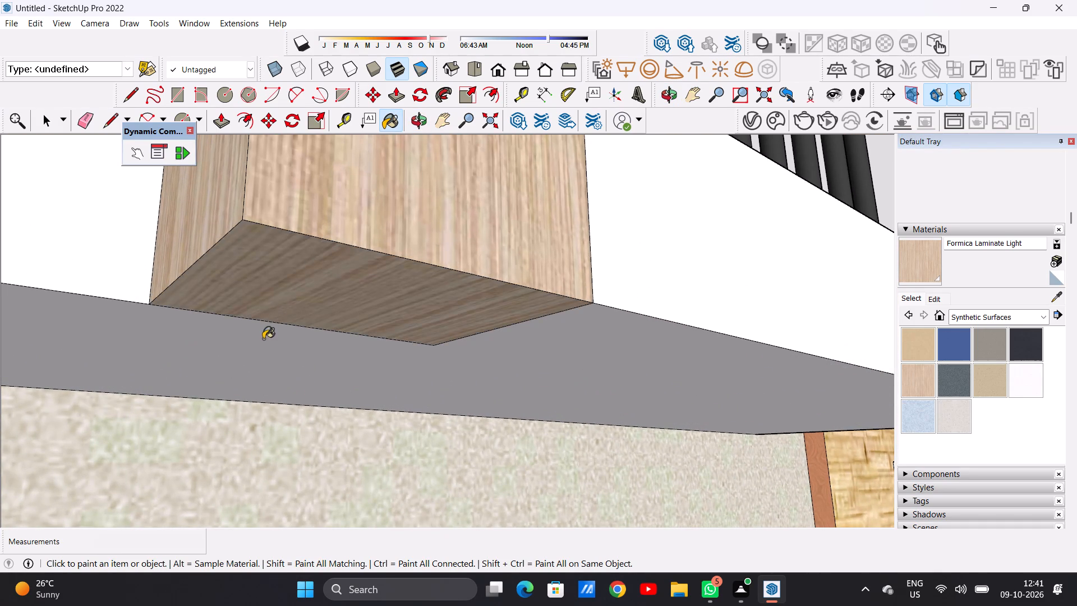
Examine the whole front facade and the balconies of both wings to check the applied finishes.
{"action": "scroll", "coordinate": [260, 362], "scroll_direction": "down", "scroll_amount": 20}
{"action": "scroll", "coordinate": [260, 362], "scroll_direction": "down", "scroll_amount": 6}
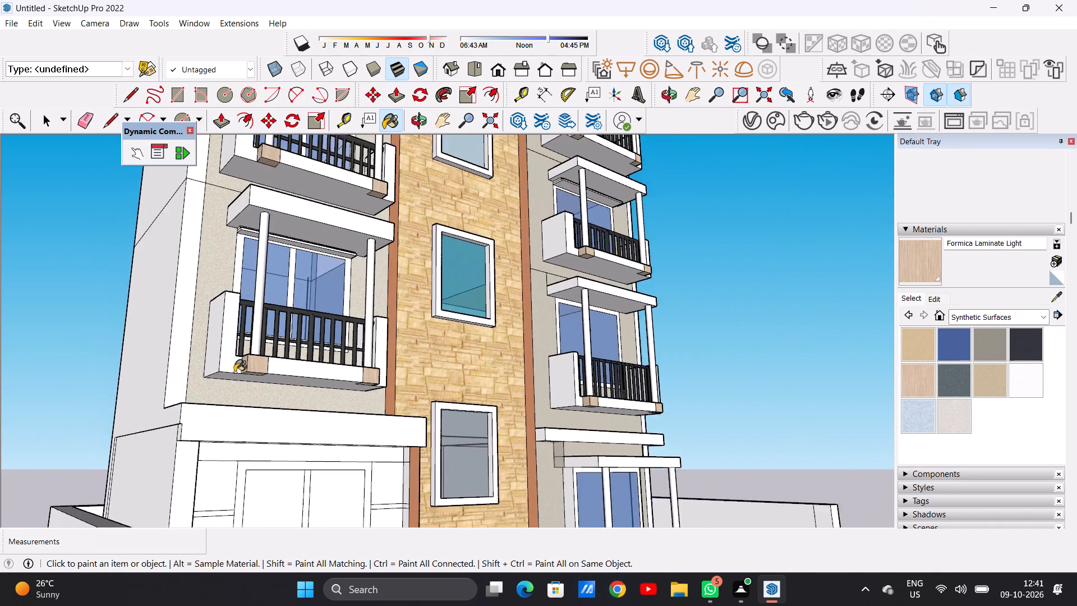
{"action": "scroll", "coordinate": [234, 372], "scroll_direction": "down", "scroll_amount": 1}
{"action": "scroll", "coordinate": [337, 376], "scroll_direction": "up", "scroll_amount": 15}
{"action": "scroll", "coordinate": [333, 391], "scroll_direction": "down", "scroll_amount": 14}
{"action": "scroll", "coordinate": [294, 402], "scroll_direction": "down", "scroll_amount": 8}
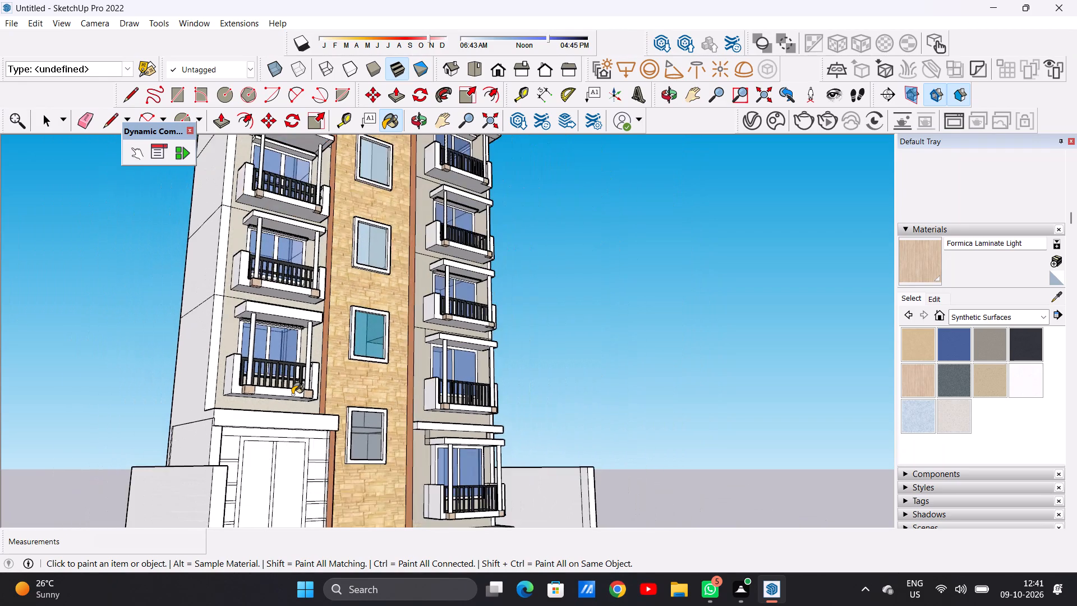
{"action": "scroll", "coordinate": [286, 403], "scroll_direction": "down", "scroll_amount": 6}
{"action": "middle_click_drag", "start_coordinate": [301, 392], "coordinate": [157, 416]}
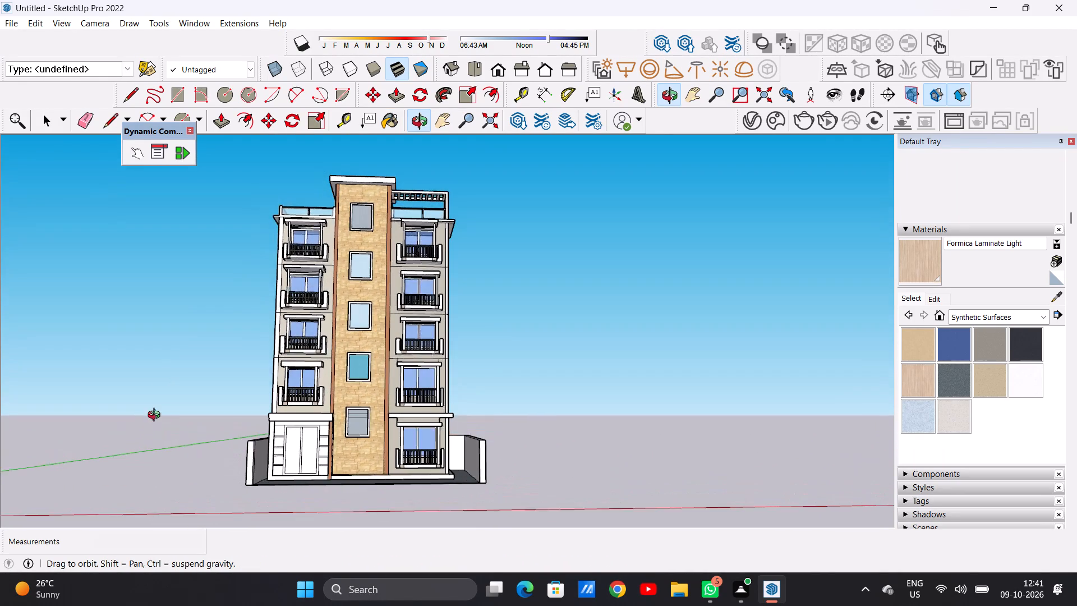
{"action": "middle_click_drag", "start_coordinate": [157, 416], "coordinate": [154, 426]}
{"action": "scroll", "coordinate": [443, 292], "scroll_direction": "up", "scroll_amount": 10}
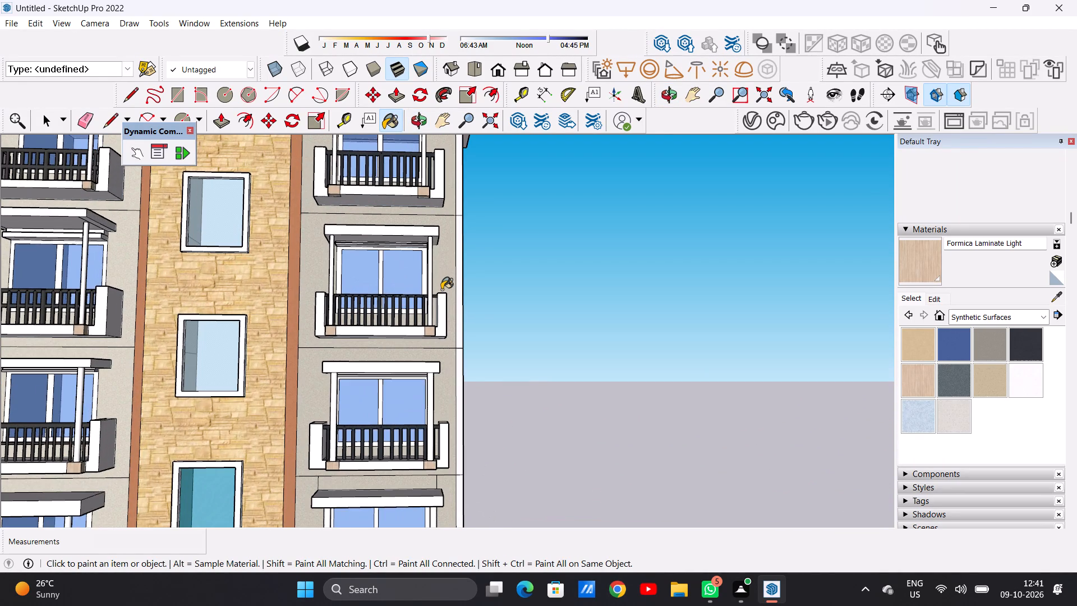
{"action": "key", "text": "space"}
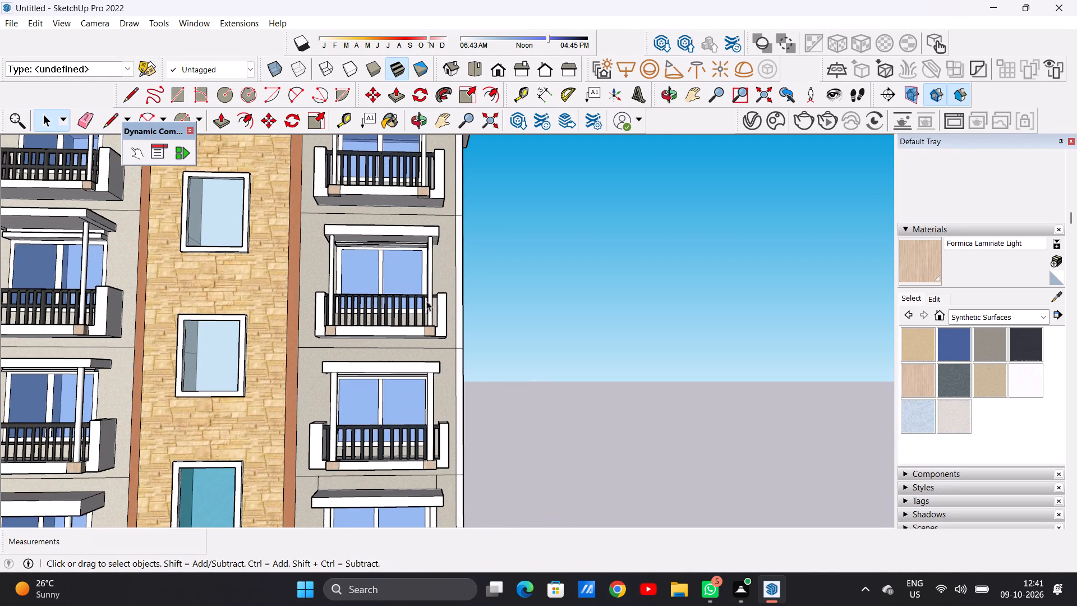
{"action": "scroll", "coordinate": [374, 350], "scroll_direction": "down", "scroll_amount": 2}
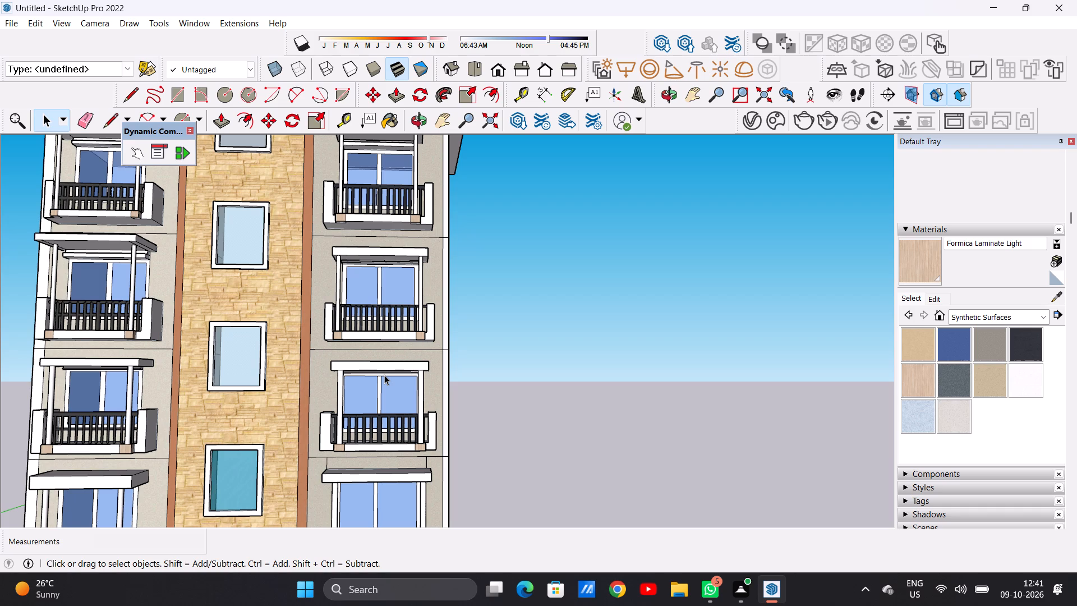
{"action": "scroll", "coordinate": [384, 375], "scroll_direction": "down", "scroll_amount": 14}
{"action": "middle_click_drag", "start_coordinate": [401, 370], "coordinate": [149, 368]}
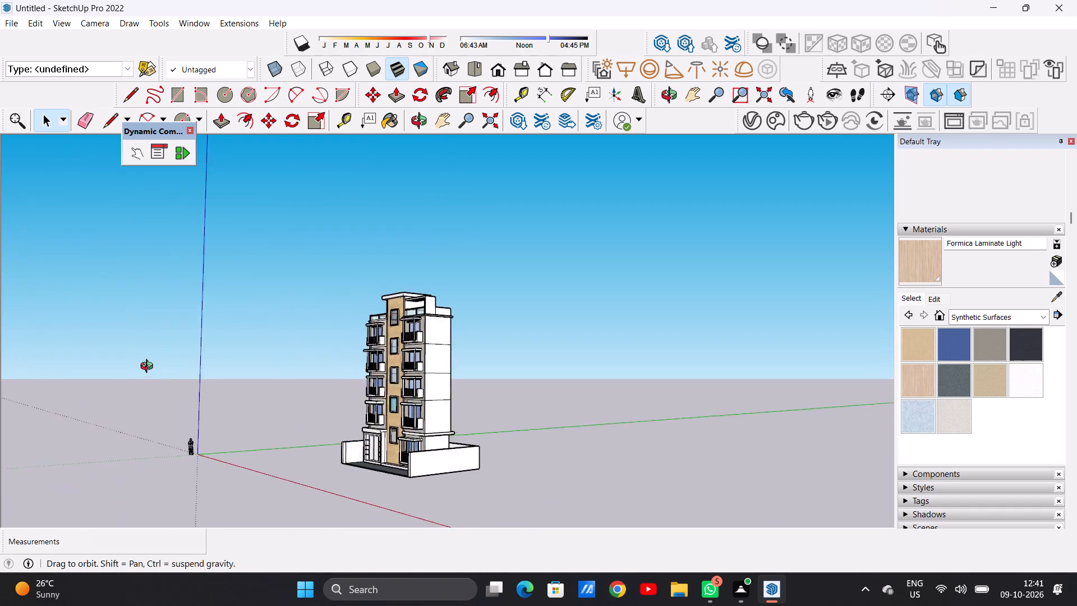
{"action": "middle_click_drag", "start_coordinate": [149, 368], "coordinate": [352, 405]}
Examine the upper storeys, tower top and rooftop glass railings of both wings.
{"action": "scroll", "coordinate": [340, 317], "scroll_direction": "up", "scroll_amount": 13}
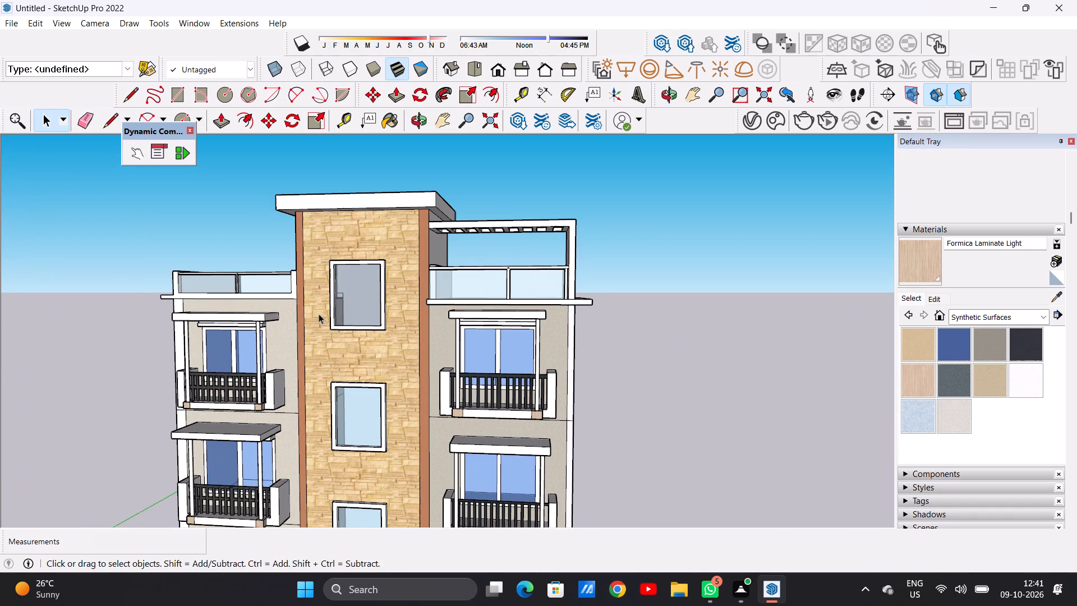
{"action": "scroll", "coordinate": [317, 310], "scroll_direction": "down", "scroll_amount": 5}
{"action": "middle_click_drag", "start_coordinate": [247, 304], "coordinate": [257, 309]}
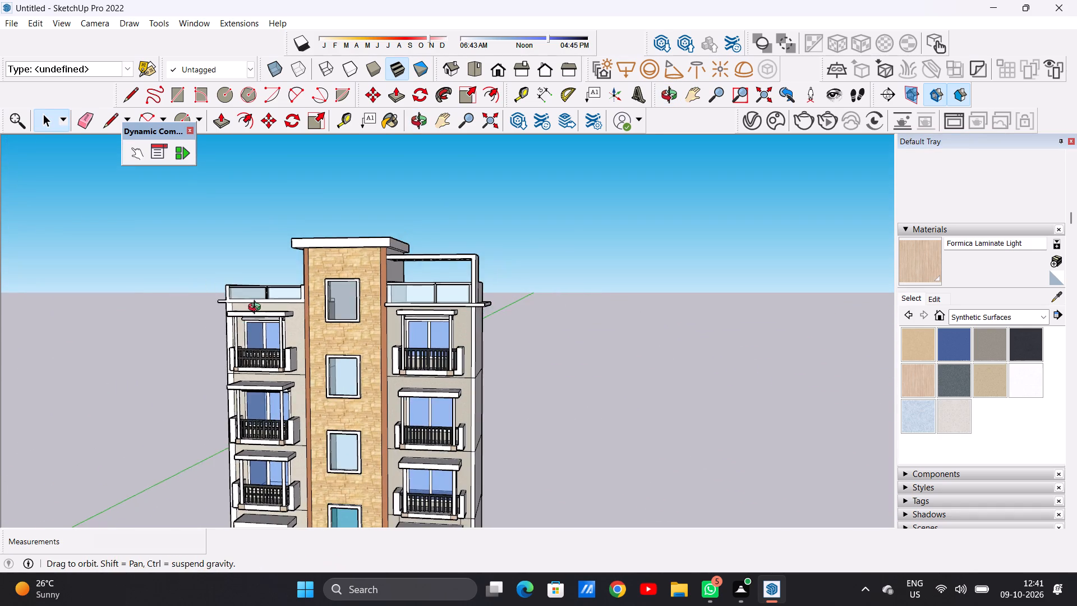
{"action": "middle_click_drag", "start_coordinate": [257, 309], "coordinate": [401, 340]}
{"action": "scroll", "coordinate": [231, 312], "scroll_direction": "up", "scroll_amount": 10}
{"action": "scroll", "coordinate": [213, 316], "scroll_direction": "down", "scroll_amount": 1}
{"action": "scroll", "coordinate": [213, 316], "scroll_direction": "up", "scroll_amount": 3}
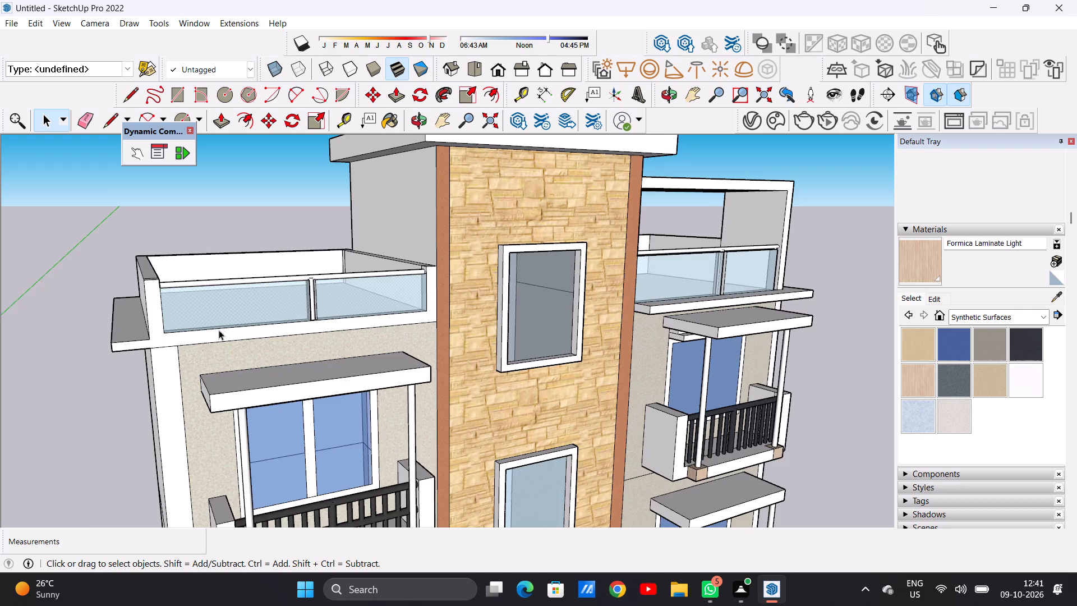
{"action": "scroll", "coordinate": [236, 333], "scroll_direction": "down", "scroll_amount": 16}
{"action": "middle_click_drag", "start_coordinate": [347, 400], "coordinate": [254, 357]}
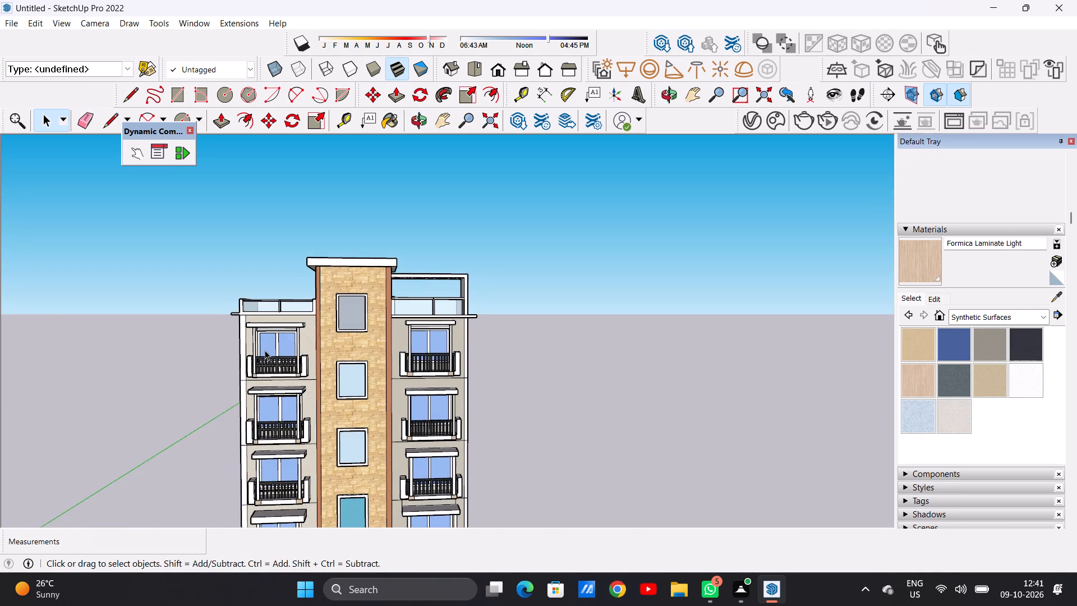
{"action": "scroll", "coordinate": [269, 282], "scroll_direction": "up", "scroll_amount": 10}
{"action": "scroll", "coordinate": [292, 320], "scroll_direction": "down", "scroll_amount": 1}
{"action": "scroll", "coordinate": [289, 320], "scroll_direction": "up", "scroll_amount": 10}
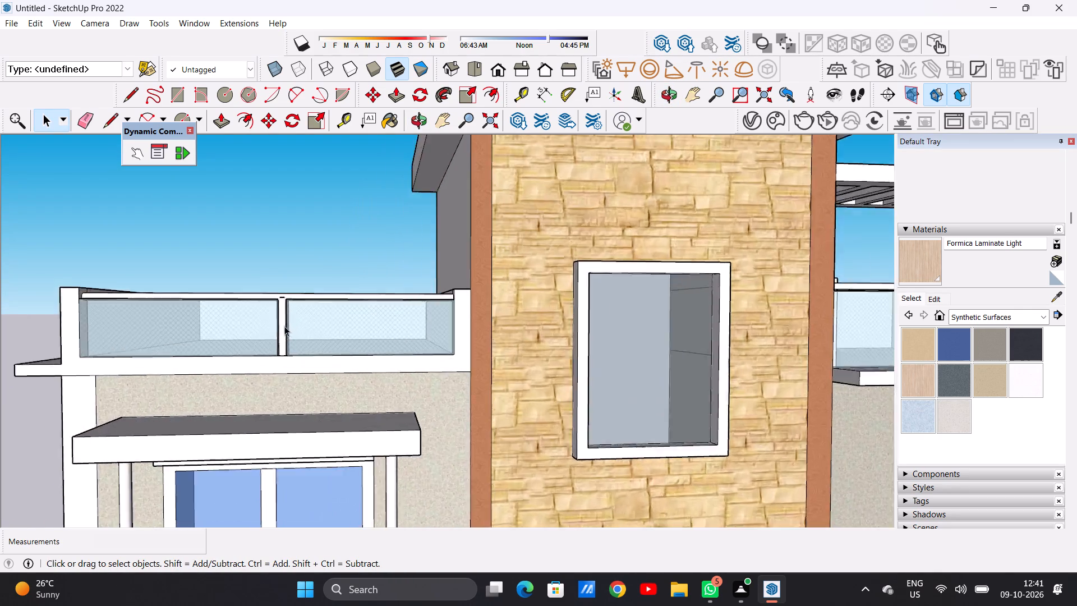
{"action": "scroll", "coordinate": [284, 326], "scroll_direction": "up", "scroll_amount": 3}
{"action": "scroll", "coordinate": [255, 324], "scroll_direction": "down", "scroll_amount": 11}
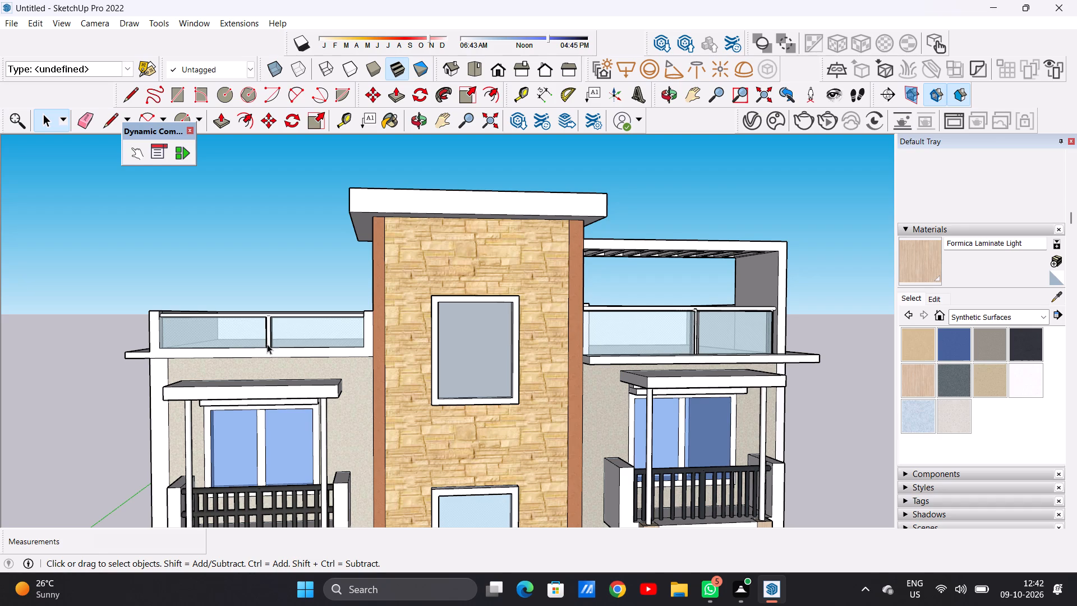
{"action": "scroll", "coordinate": [248, 355], "scroll_direction": "down", "scroll_amount": 14}
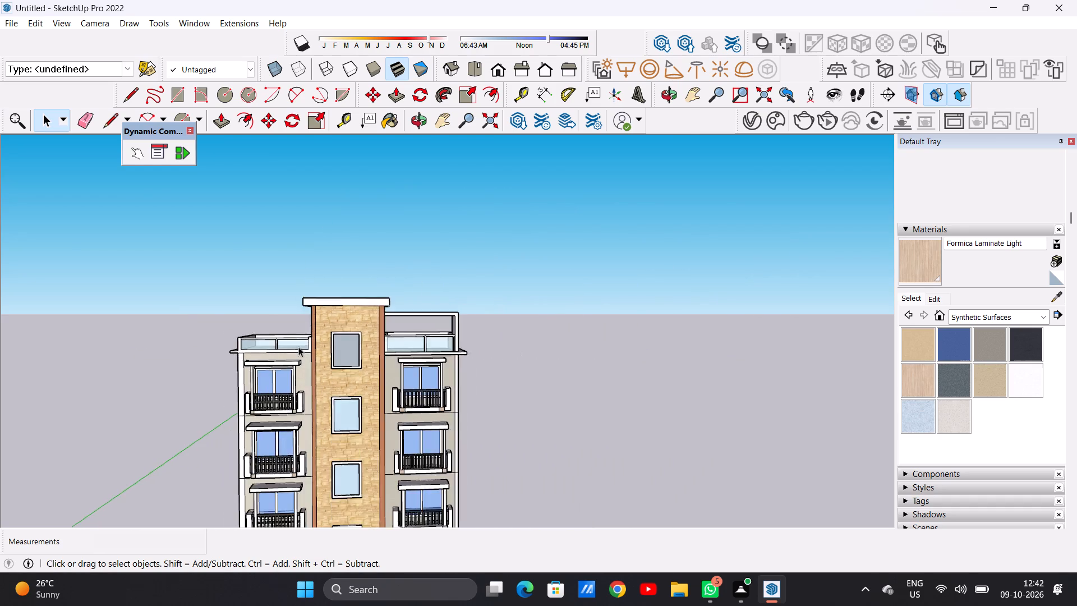
Examine the upper-storey balconies and outer side walls of both wings from the front and from each side.
{"action": "scroll", "coordinate": [298, 347], "scroll_direction": "down", "scroll_amount": 13}
{"action": "scroll", "coordinate": [334, 403], "scroll_direction": "up", "scroll_amount": 8}
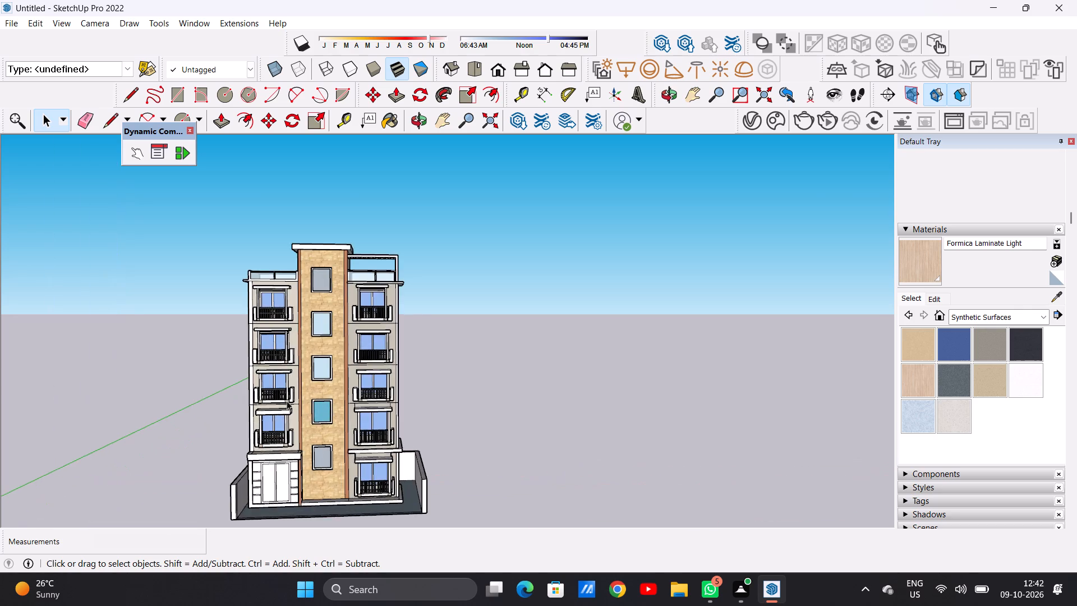
{"action": "scroll", "coordinate": [285, 397], "scroll_direction": "up", "scroll_amount": 6}
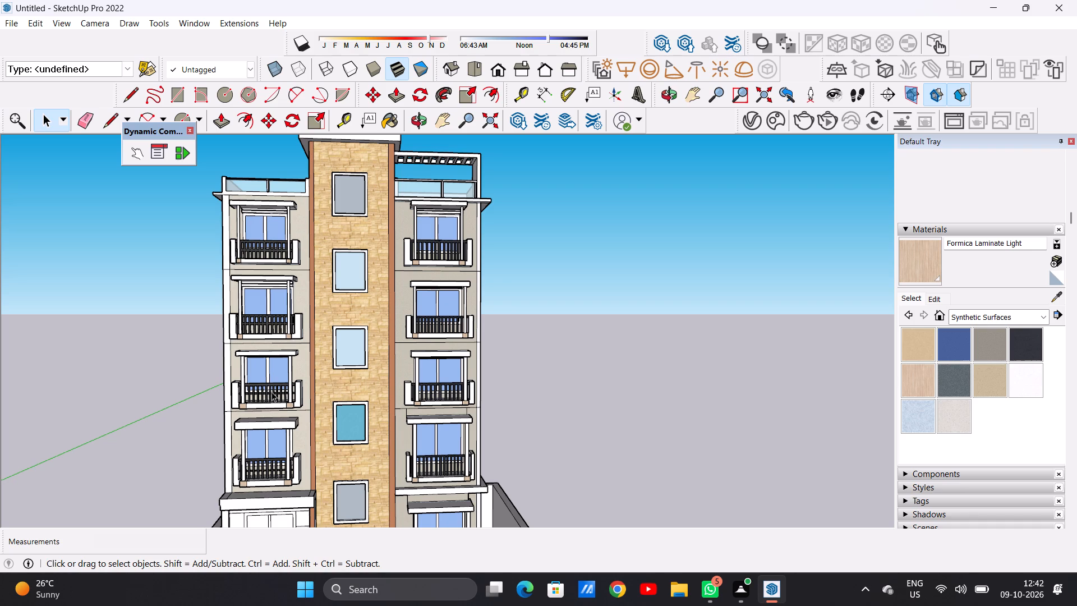
{"action": "scroll", "coordinate": [256, 380], "scroll_direction": "up", "scroll_amount": 6}
{"action": "scroll", "coordinate": [260, 391], "scroll_direction": "down", "scroll_amount": 9}
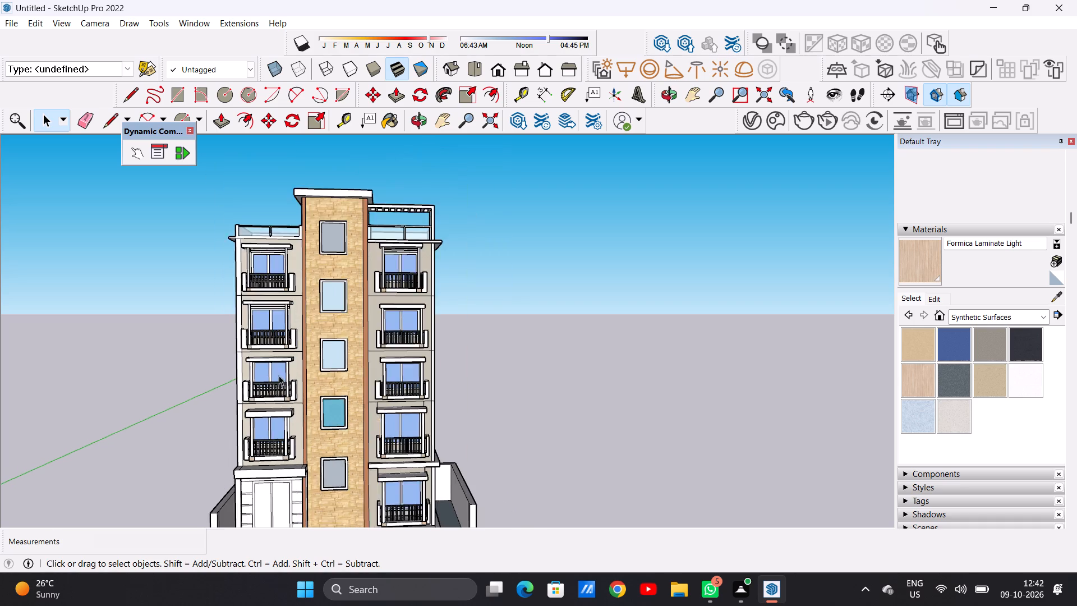
{"action": "scroll", "coordinate": [279, 375], "scroll_direction": "down", "scroll_amount": 3}
{"action": "scroll", "coordinate": [282, 314], "scroll_direction": "up", "scroll_amount": 19}
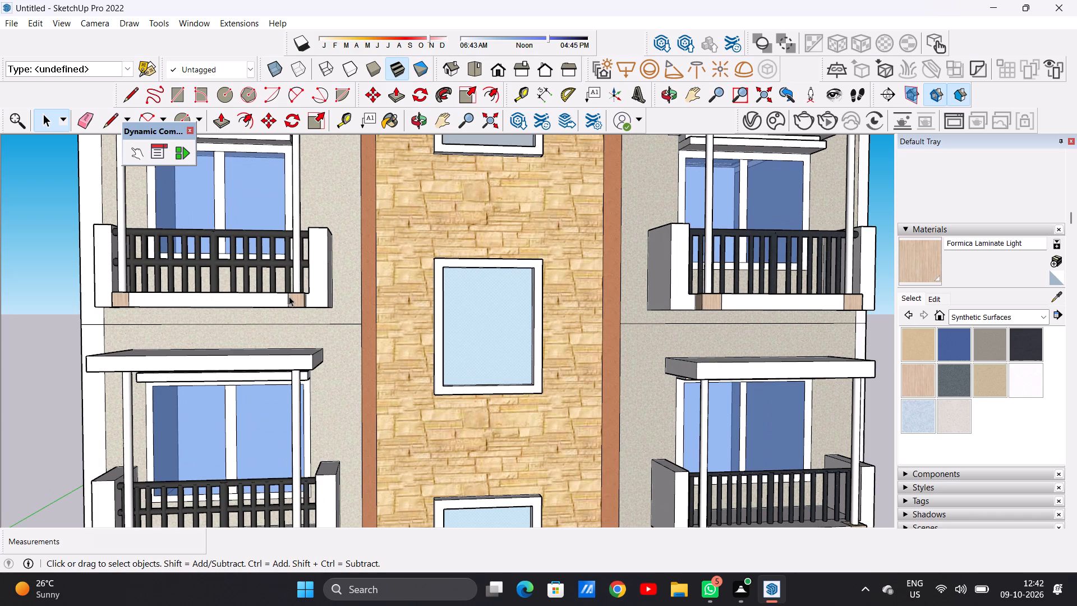
{"action": "scroll", "coordinate": [295, 296], "scroll_direction": "down", "scroll_amount": 11}
{"action": "scroll", "coordinate": [302, 235], "scroll_direction": "up", "scroll_amount": 5}
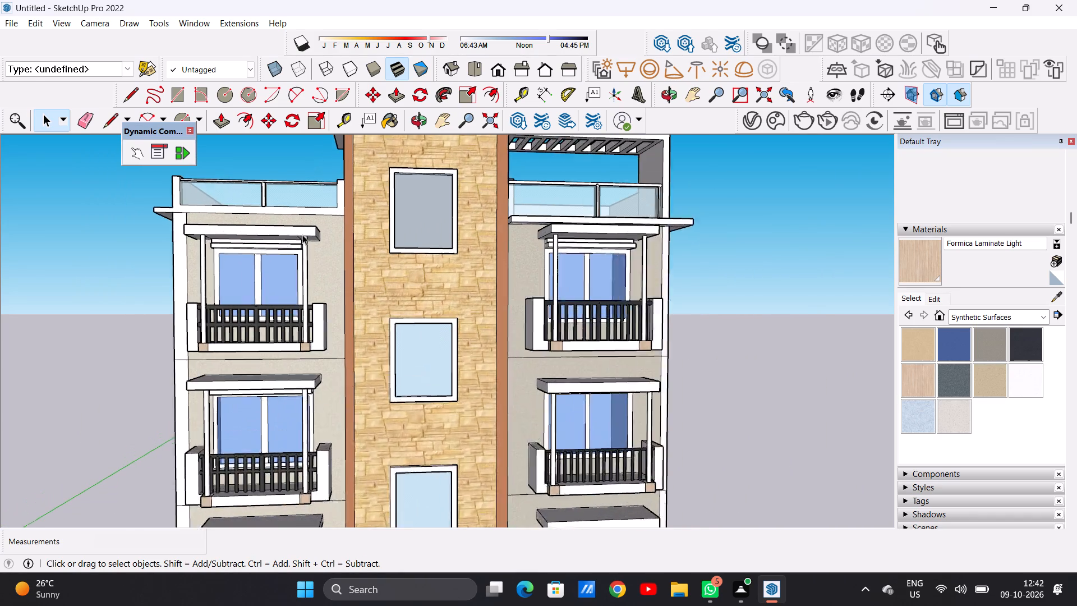
{"action": "scroll", "coordinate": [302, 235], "scroll_direction": "up", "scroll_amount": 1}
{"action": "middle_click_drag", "start_coordinate": [314, 260], "coordinate": [58, 305]}
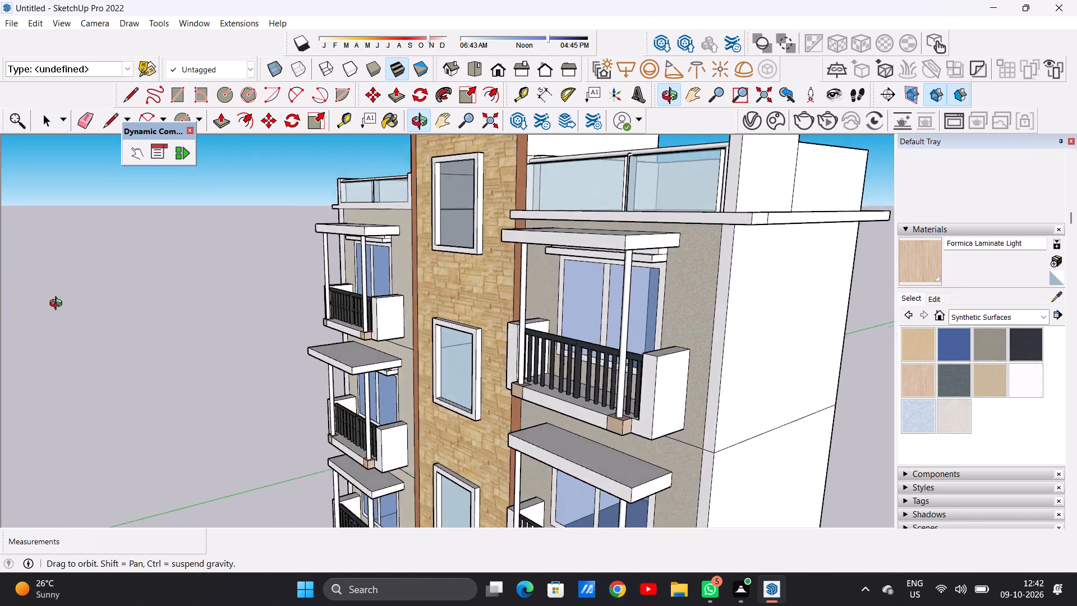
{"action": "middle_click_drag", "start_coordinate": [58, 305], "coordinate": [587, 310]}
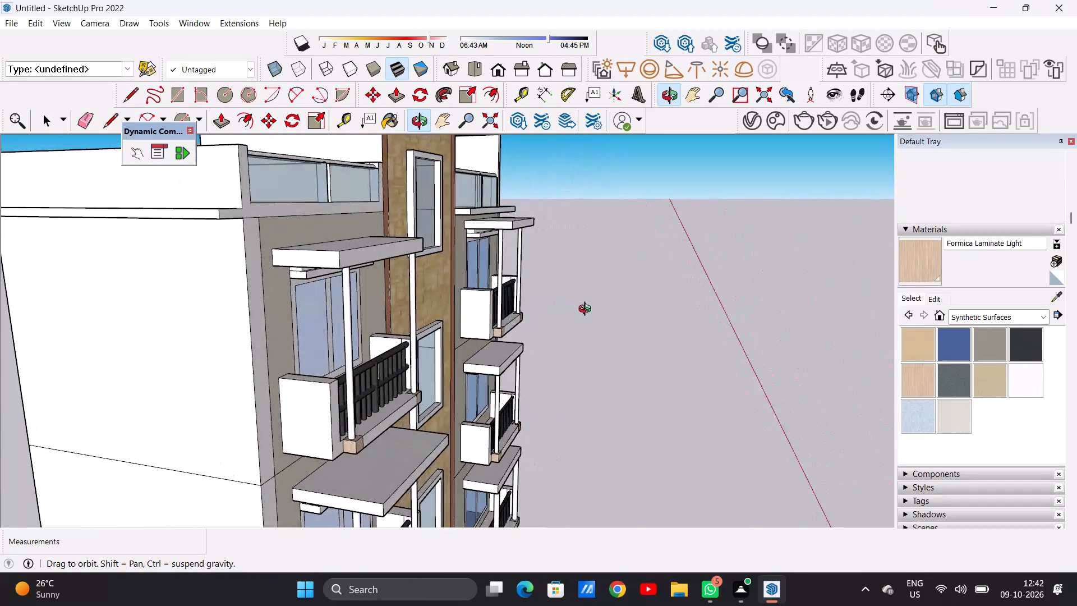
{"action": "middle_click_drag", "start_coordinate": [587, 310], "coordinate": [271, 308]}
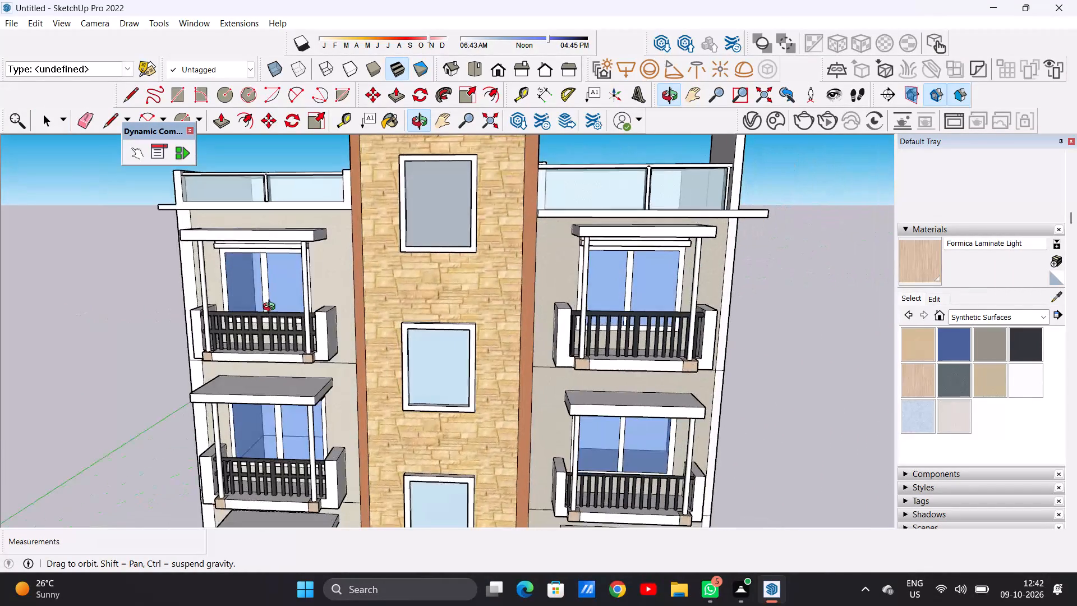
{"action": "middle_click_drag", "start_coordinate": [271, 308], "coordinate": [271, 307]}
Examine the whole front facade, comparing the finishes on the tower, upper balconies and rooftop railings.
{"action": "scroll", "coordinate": [277, 310], "scroll_direction": "down", "scroll_amount": 4}
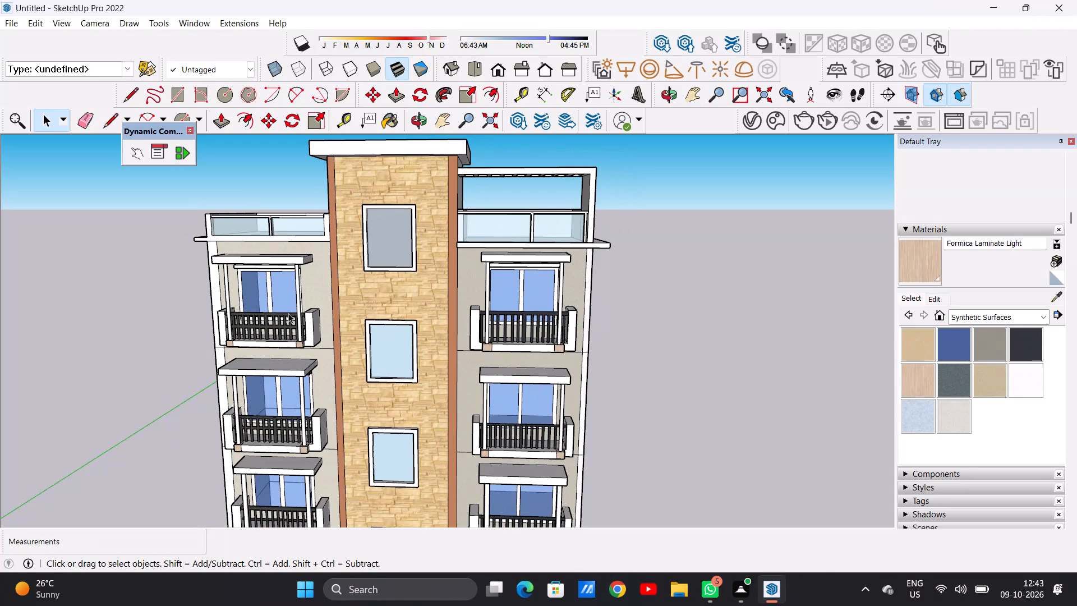
{"action": "scroll", "coordinate": [335, 296], "scroll_direction": "down", "scroll_amount": 9}
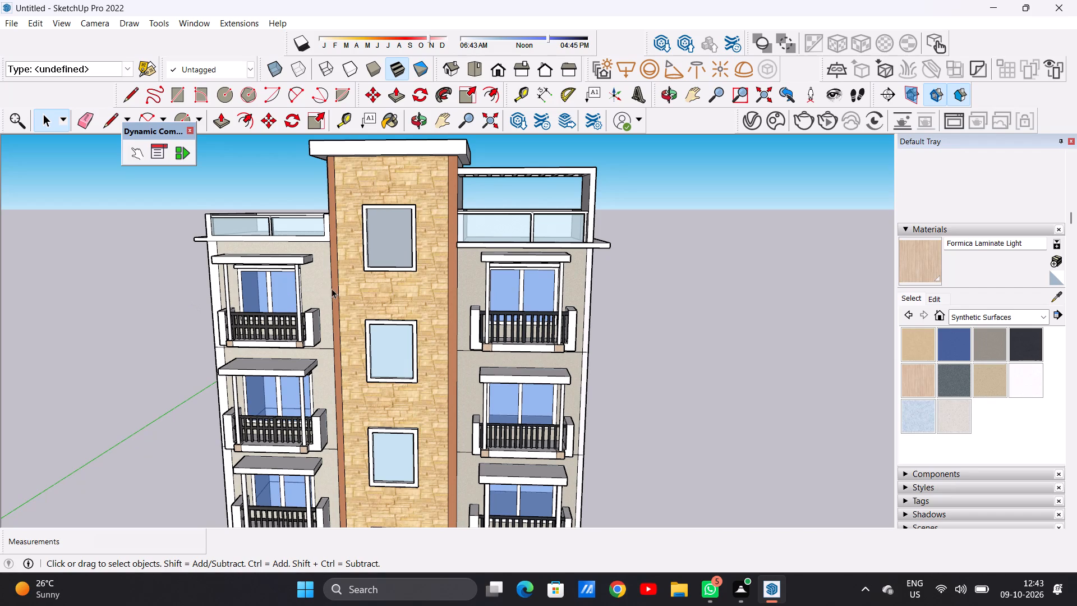
{"action": "scroll", "coordinate": [332, 288], "scroll_direction": "down", "scroll_amount": 6}
{"action": "scroll", "coordinate": [278, 285], "scroll_direction": "up", "scroll_amount": 3}
{"action": "scroll", "coordinate": [281, 302], "scroll_direction": "down", "scroll_amount": 9}
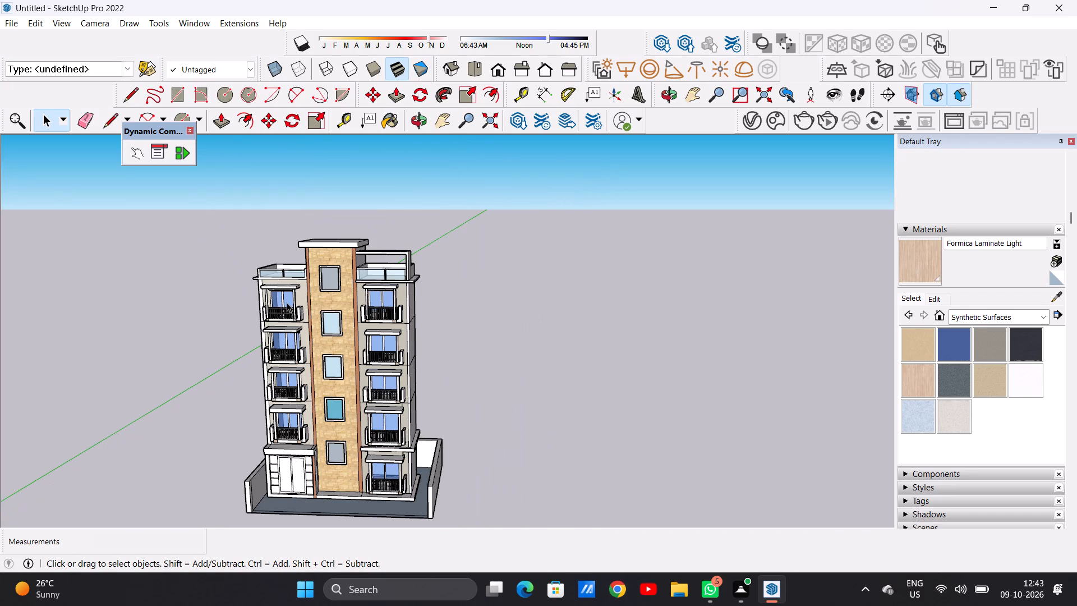
{"action": "scroll", "coordinate": [280, 302], "scroll_direction": "up", "scroll_amount": 5}
{"action": "middle_click_drag", "start_coordinate": [300, 315], "coordinate": [340, 245]}
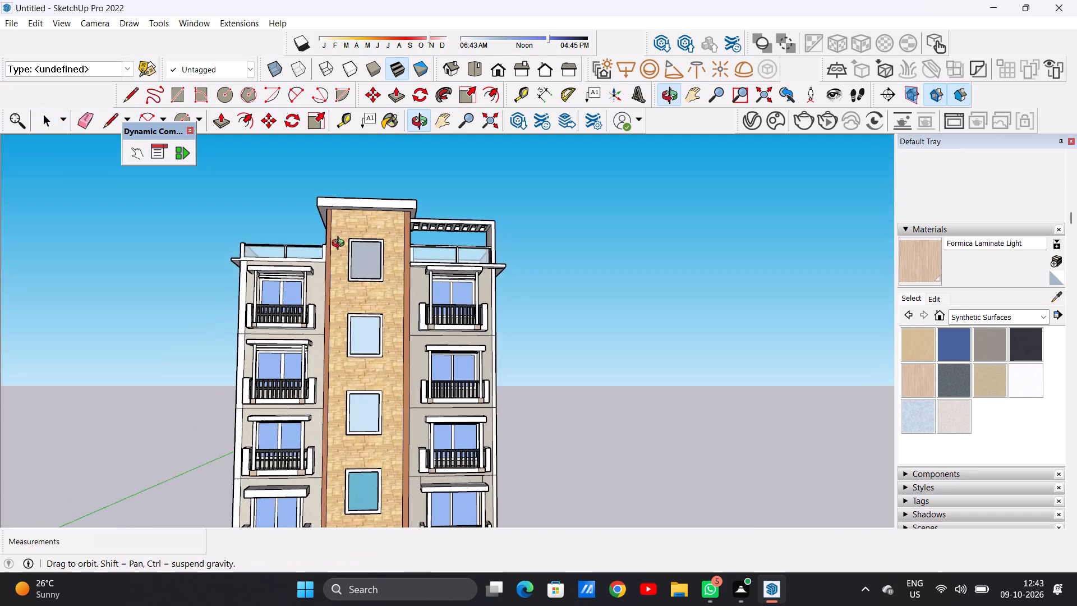
{"action": "middle_click_drag", "start_coordinate": [340, 245], "coordinate": [331, 228]}
{"action": "scroll", "coordinate": [305, 258], "scroll_direction": "up", "scroll_amount": 10}
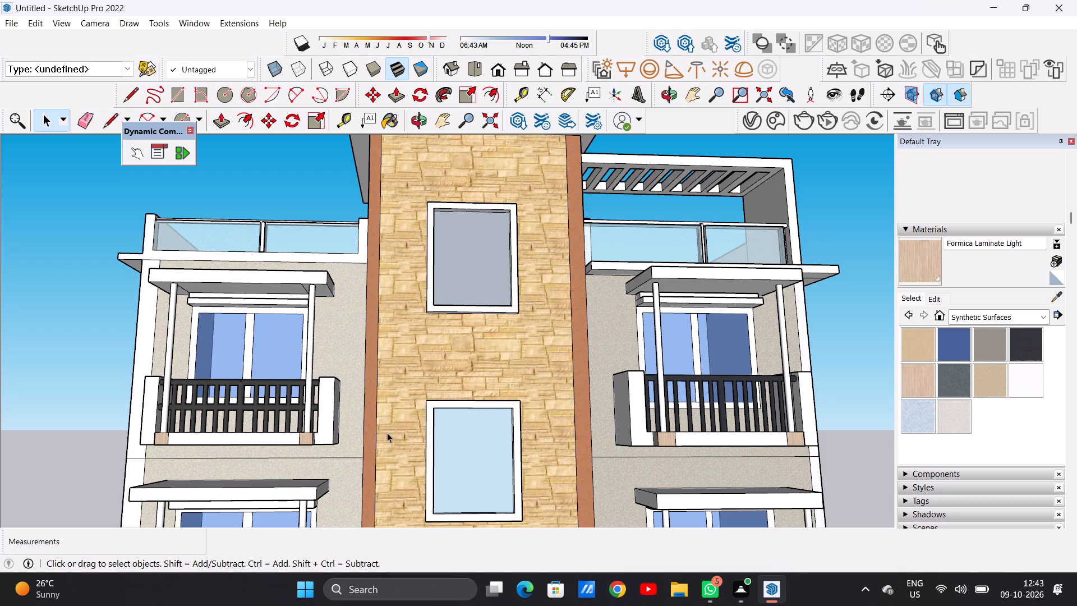
{"action": "scroll", "coordinate": [461, 392], "scroll_direction": "down", "scroll_amount": 20}
{"action": "scroll", "coordinate": [458, 360], "scroll_direction": "down", "scroll_amount": 9}
{"action": "scroll", "coordinate": [462, 388], "scroll_direction": "up", "scroll_amount": 1}
{"action": "scroll", "coordinate": [462, 388], "scroll_direction": "down", "scroll_amount": 14}
{"action": "middle_click_drag", "start_coordinate": [518, 434], "coordinate": [440, 471]}
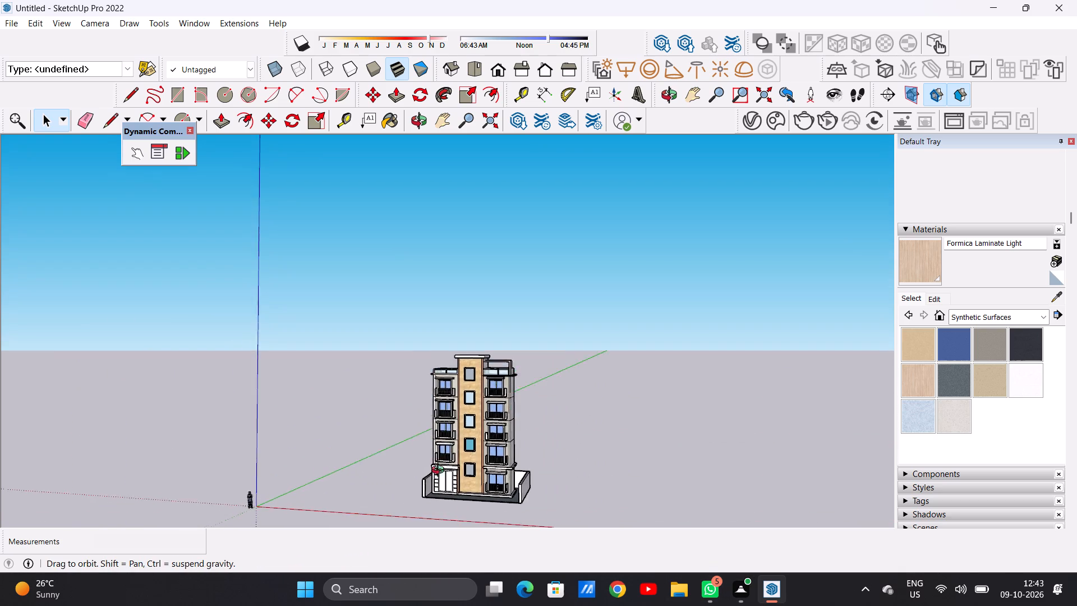
{"action": "middle_click_drag", "start_coordinate": [440, 471], "coordinate": [504, 465]}
{"action": "scroll", "coordinate": [493, 337], "scroll_direction": "up", "scroll_amount": 2}
{"action": "scroll", "coordinate": [495, 330], "scroll_direction": "down", "scroll_amount": 1}
{"action": "scroll", "coordinate": [495, 330], "scroll_direction": "up", "scroll_amount": 6}
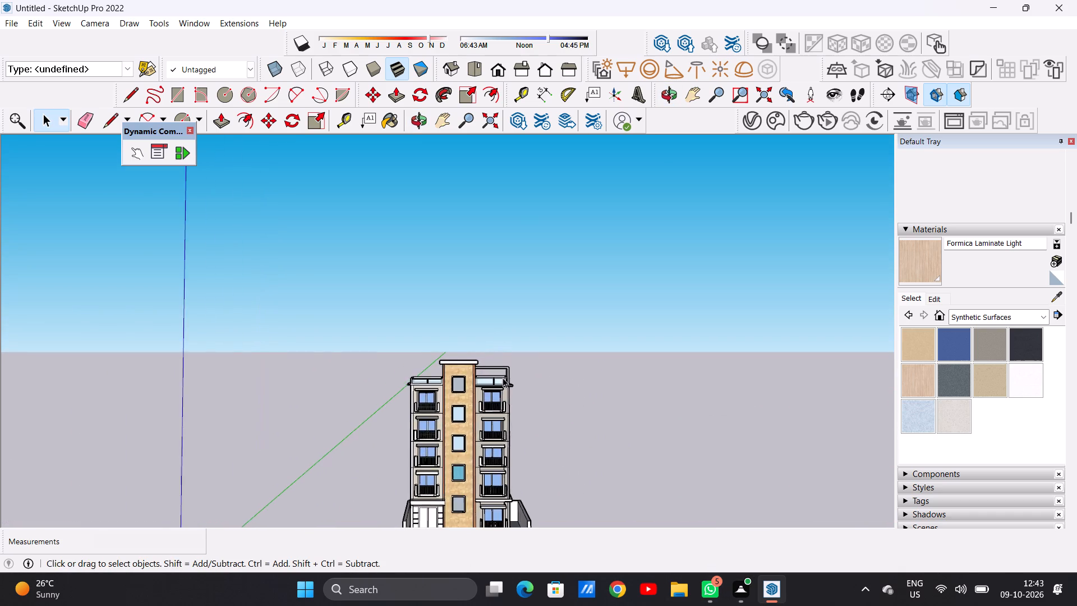
Examine the right wing's top-floor canopy, roof slab, glass railing and pergola from the front and the side.
{"action": "scroll", "coordinate": [503, 378], "scroll_direction": "up", "scroll_amount": 12}
{"action": "scroll", "coordinate": [512, 423], "scroll_direction": "down", "scroll_amount": 3}
{"action": "scroll", "coordinate": [473, 364], "scroll_direction": "up", "scroll_amount": 11}
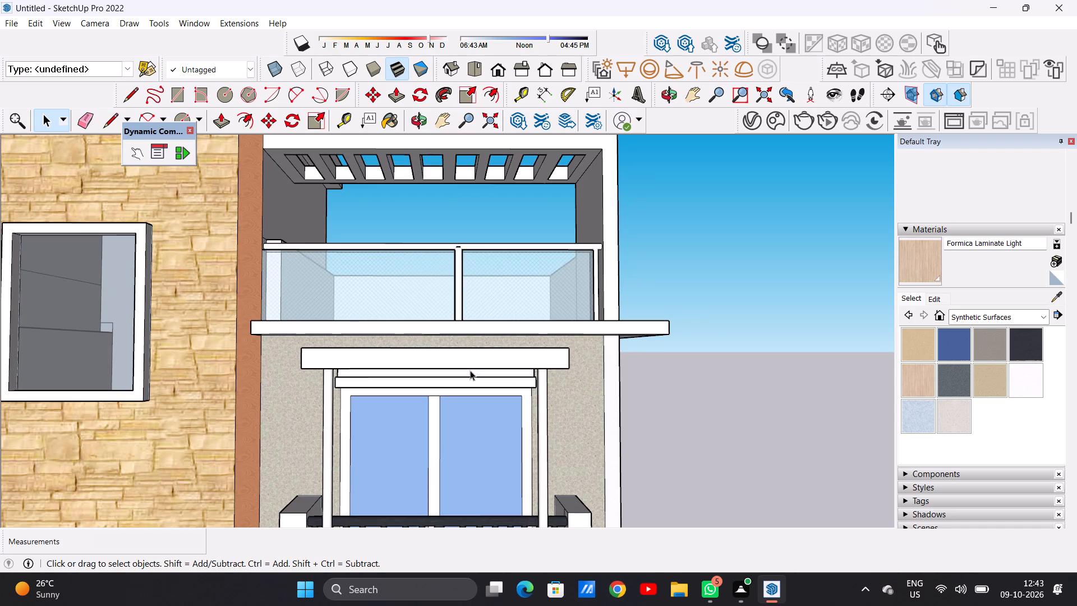
{"action": "scroll", "coordinate": [470, 370], "scroll_direction": "down", "scroll_amount": 5}
{"action": "middle_click_drag", "start_coordinate": [485, 344], "coordinate": [345, 352]}
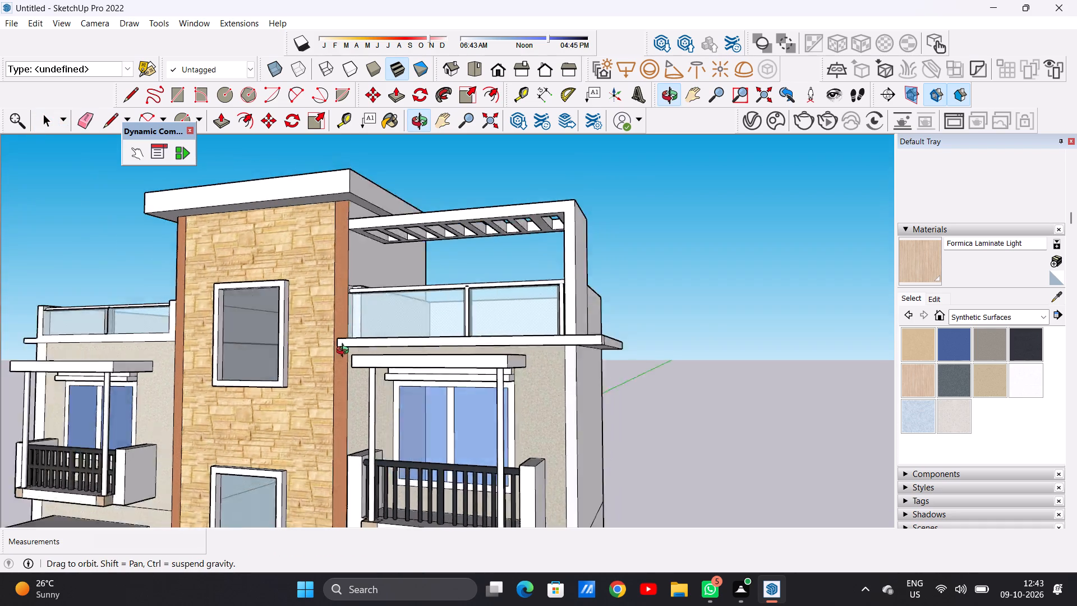
{"action": "middle_click_drag", "start_coordinate": [345, 352], "coordinate": [482, 361]}
{"action": "scroll", "coordinate": [472, 361], "scroll_direction": "up", "scroll_amount": 4}
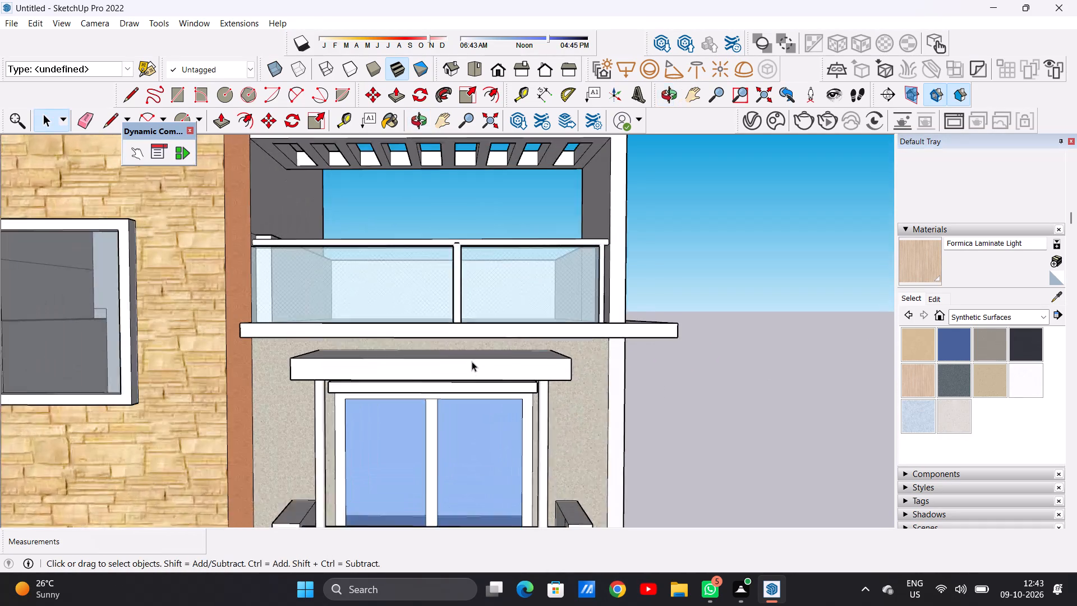
{"action": "scroll", "coordinate": [472, 361], "scroll_direction": "up", "scroll_amount": 2}
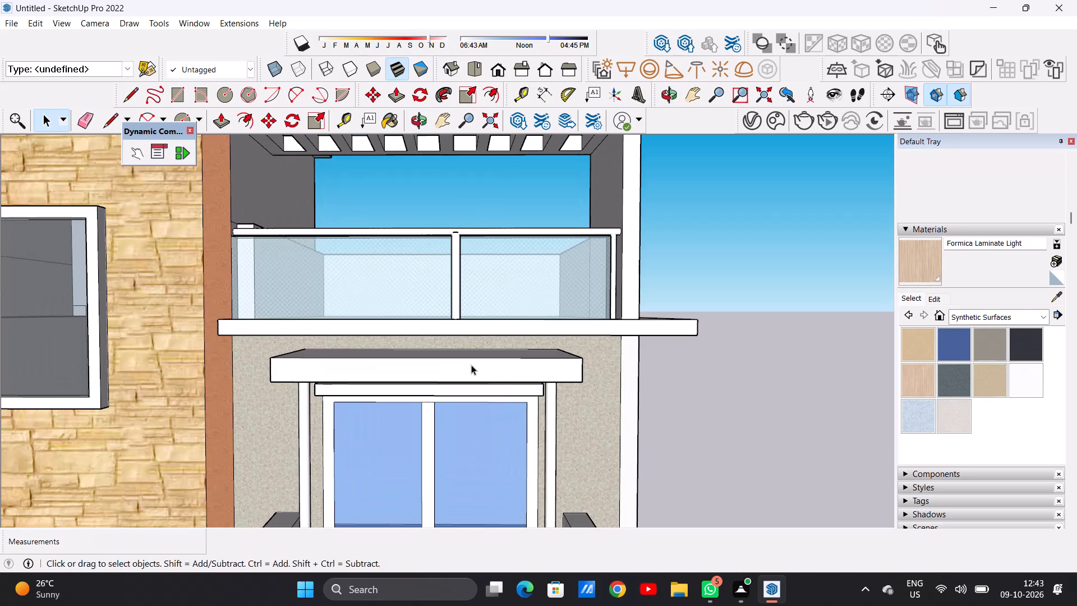
{"action": "scroll", "coordinate": [473, 350], "scroll_direction": "down", "scroll_amount": 5}
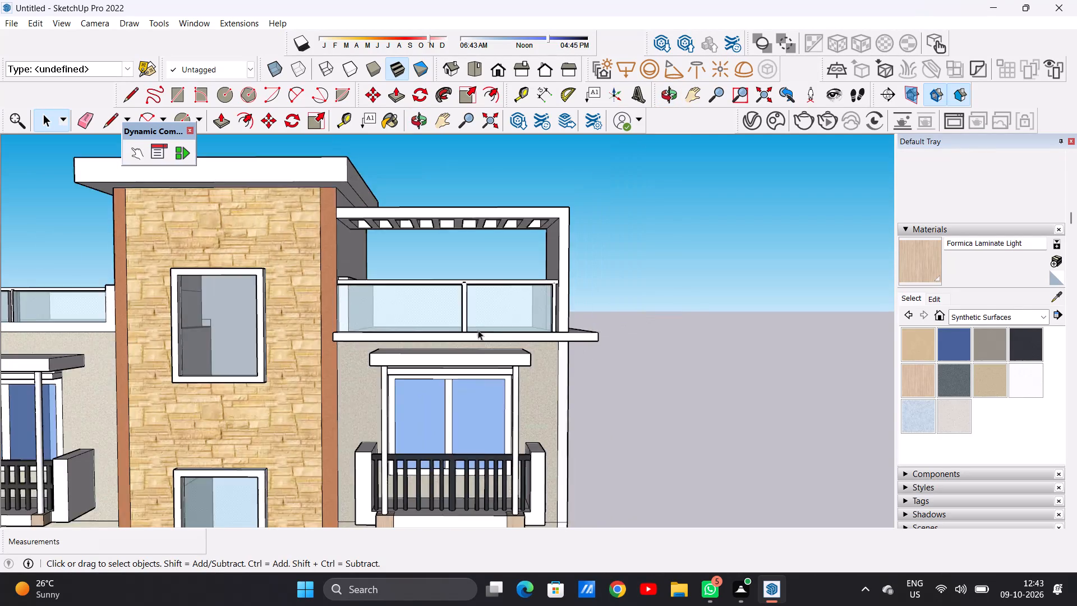
{"action": "scroll", "coordinate": [478, 330], "scroll_direction": "down", "scroll_amount": 6}
{"action": "middle_click_drag", "start_coordinate": [508, 338], "coordinate": [482, 363]}
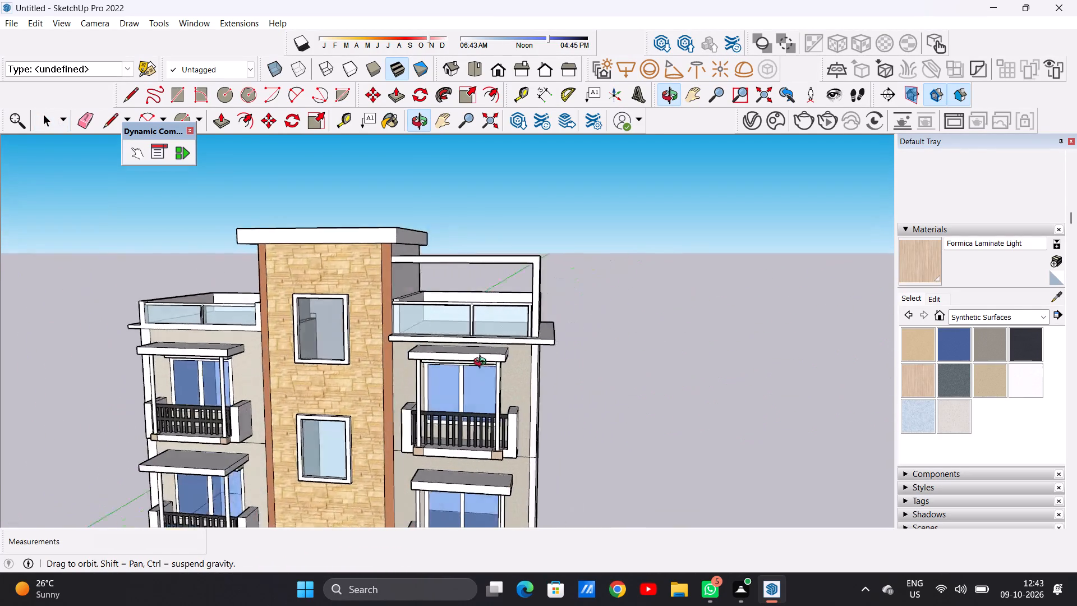
{"action": "middle_click_drag", "start_coordinate": [482, 363], "coordinate": [565, 327]}
{"action": "middle_click", "coordinate": [565, 326]}
{"action": "scroll", "coordinate": [489, 350], "scroll_direction": "up", "scroll_amount": 7}
{"action": "middle_click_drag", "start_coordinate": [505, 356], "coordinate": [483, 361]}
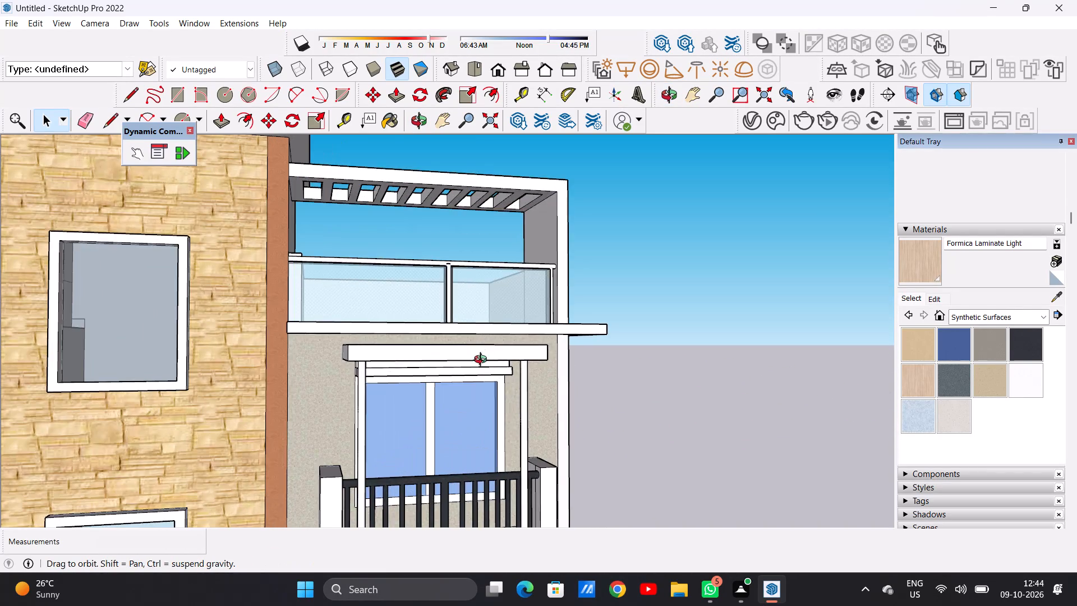
{"action": "middle_click_drag", "start_coordinate": [483, 361], "coordinate": [228, 403]}
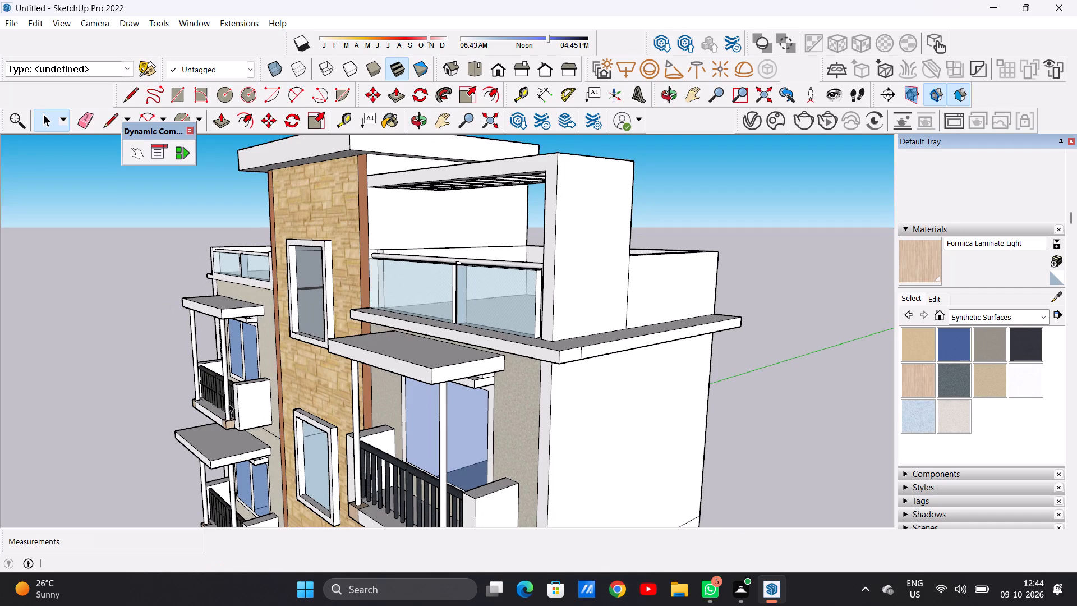
{"action": "middle_click_drag", "start_coordinate": [228, 398], "coordinate": [328, 385]}
{"action": "scroll", "coordinate": [307, 388], "scroll_direction": "down", "scroll_amount": 6}
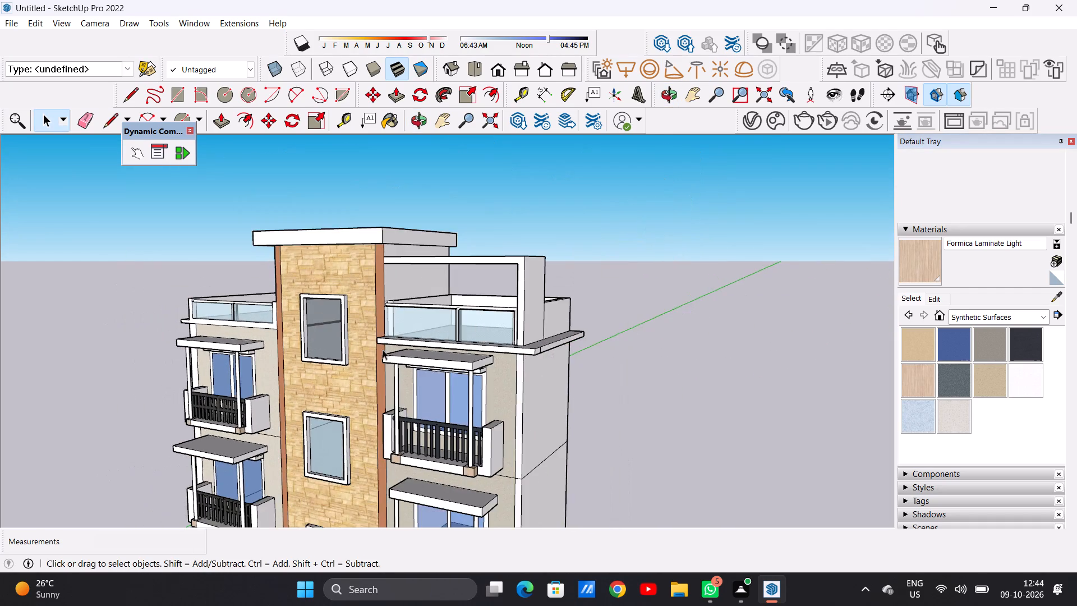
{"action": "middle_click_drag", "start_coordinate": [364, 353], "coordinate": [443, 367]}
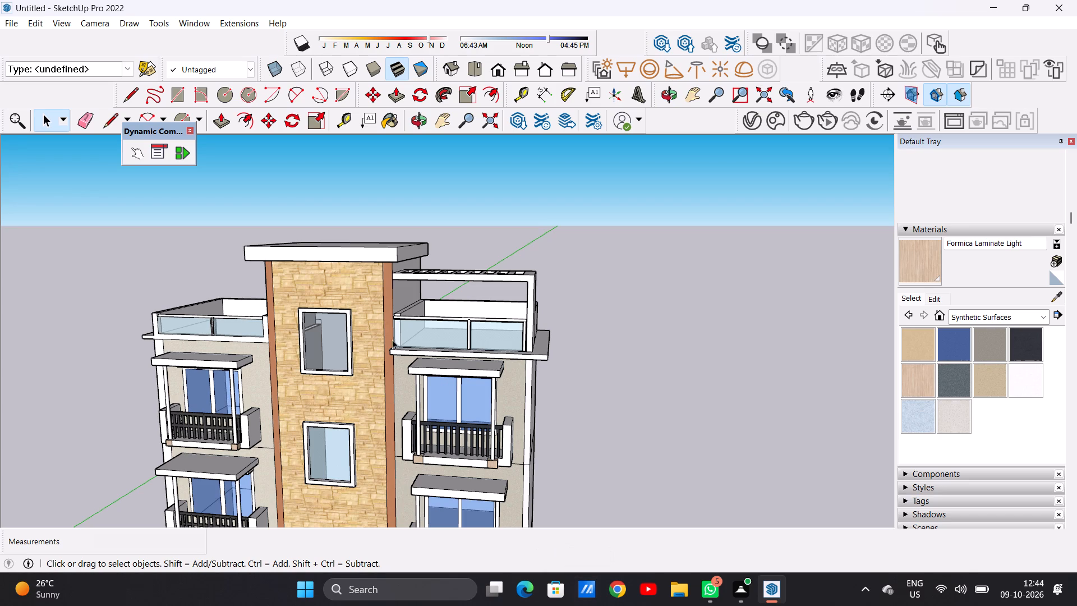
Examine the rooftop terraces and the top-floor balcony canopies from above and from the front.
{"action": "scroll", "coordinate": [447, 393], "scroll_direction": "down", "scroll_amount": 9}
{"action": "scroll", "coordinate": [445, 360], "scroll_direction": "up", "scroll_amount": 1}
{"action": "scroll", "coordinate": [445, 360], "scroll_direction": "down", "scroll_amount": 20}
{"action": "scroll", "coordinate": [445, 360], "scroll_direction": "down", "scroll_amount": 1}
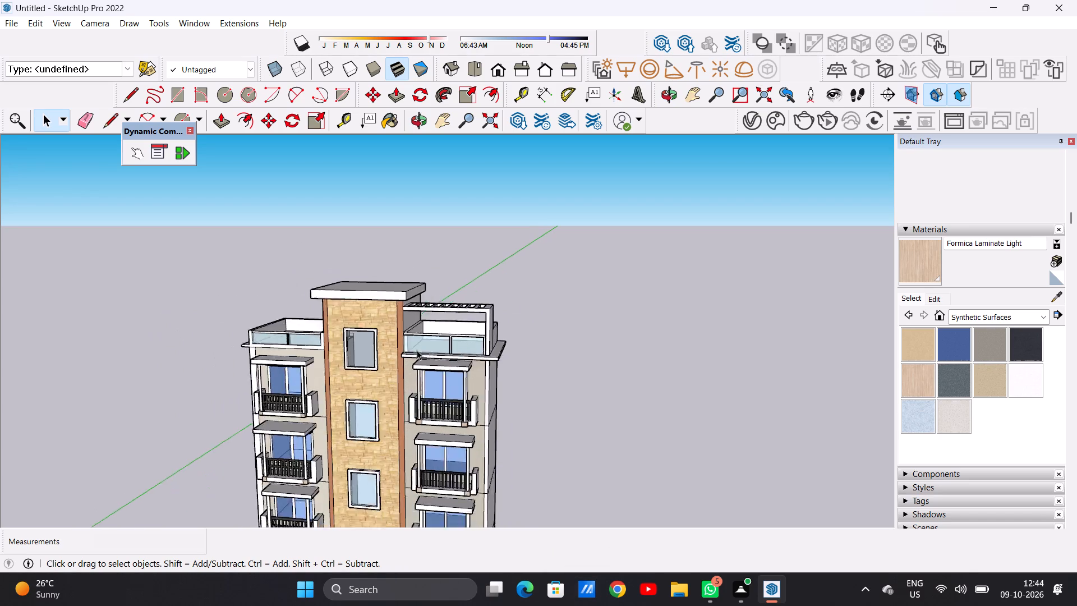
{"action": "scroll", "coordinate": [417, 350], "scroll_direction": "down", "scroll_amount": 1}
{"action": "middle_click_drag", "start_coordinate": [405, 387], "coordinate": [461, 365]}
{"action": "scroll", "coordinate": [454, 351], "scroll_direction": "up", "scroll_amount": 16}
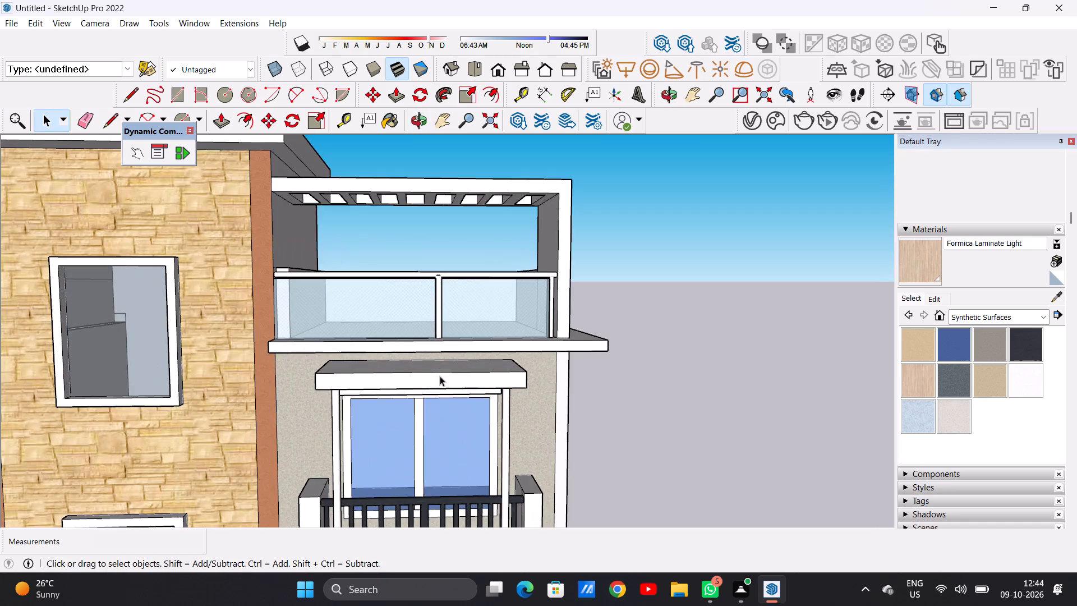
{"action": "middle_click_drag", "start_coordinate": [412, 365], "coordinate": [386, 424]}
{"action": "scroll", "coordinate": [418, 355], "scroll_direction": "down", "scroll_amount": 7}
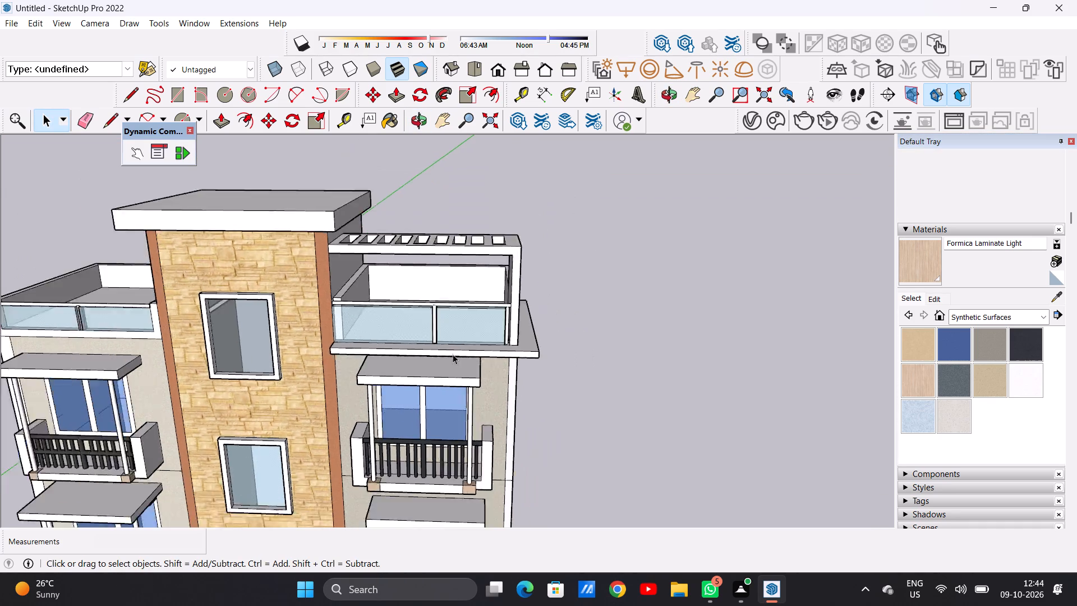
{"action": "scroll", "coordinate": [453, 354], "scroll_direction": "down", "scroll_amount": 5}
{"action": "scroll", "coordinate": [423, 415], "scroll_direction": "up", "scroll_amount": 6}
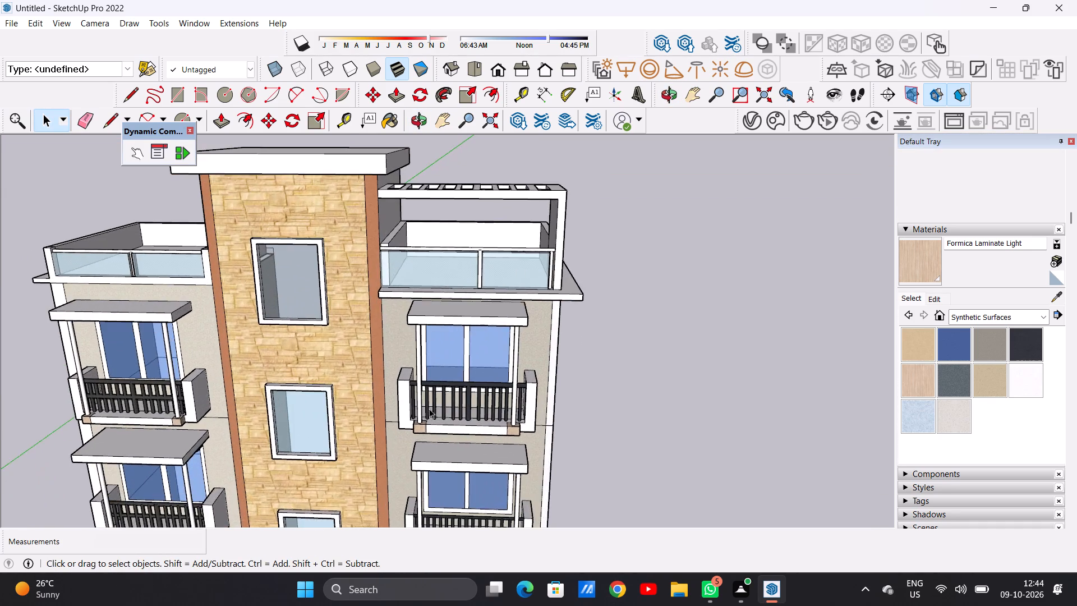
{"action": "scroll", "coordinate": [442, 404], "scroll_direction": "up", "scroll_amount": 1}
{"action": "middle_click_drag", "start_coordinate": [440, 399], "coordinate": [447, 343]}
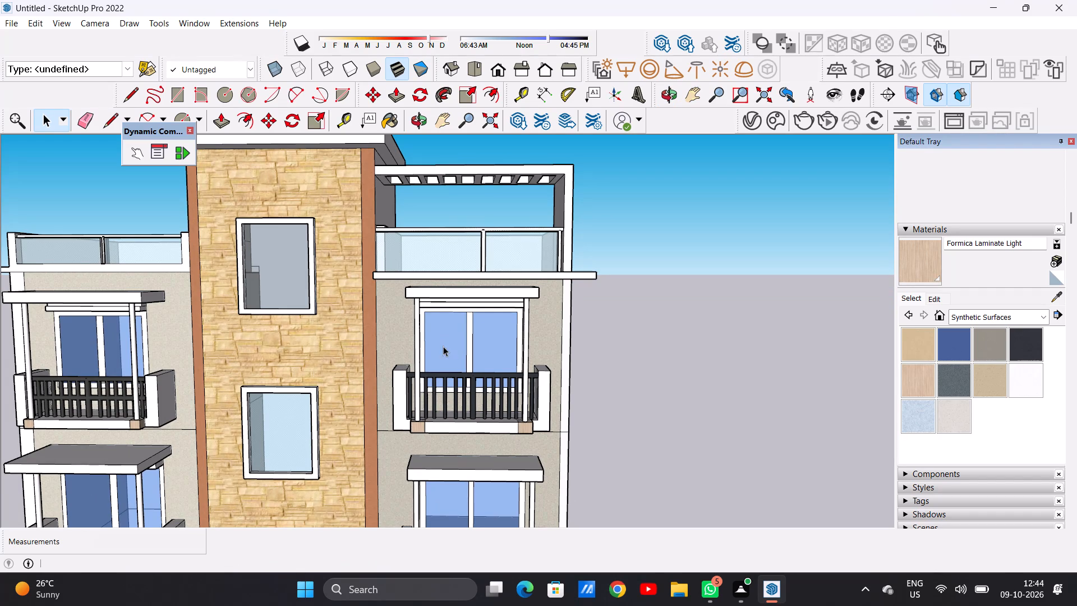
{"action": "scroll", "coordinate": [417, 359], "scroll_direction": "down", "scroll_amount": 15}
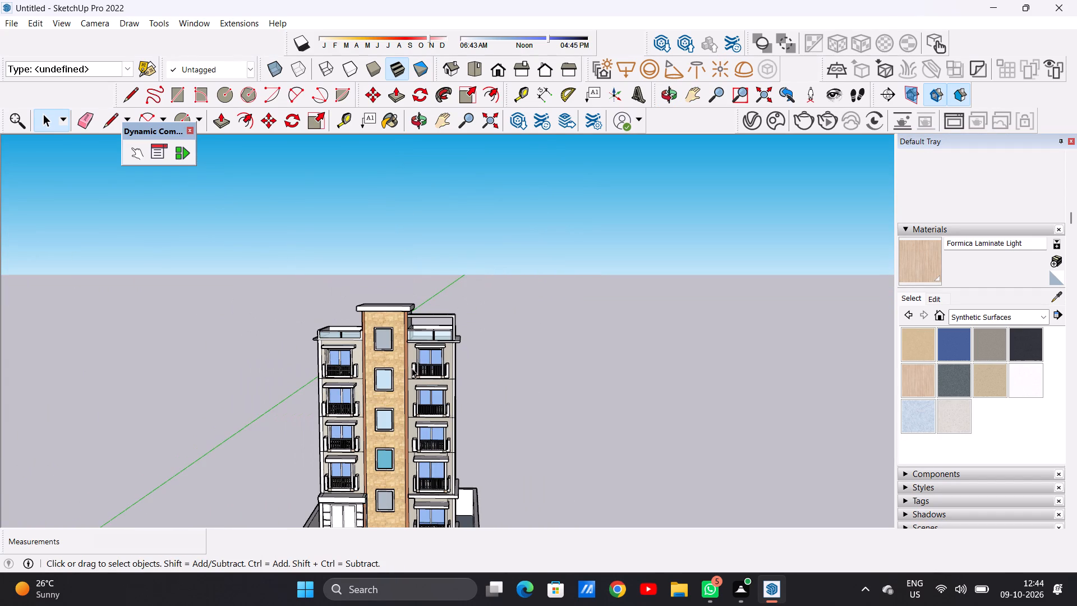
{"action": "scroll", "coordinate": [420, 403], "scroll_direction": "down", "scroll_amount": 3}
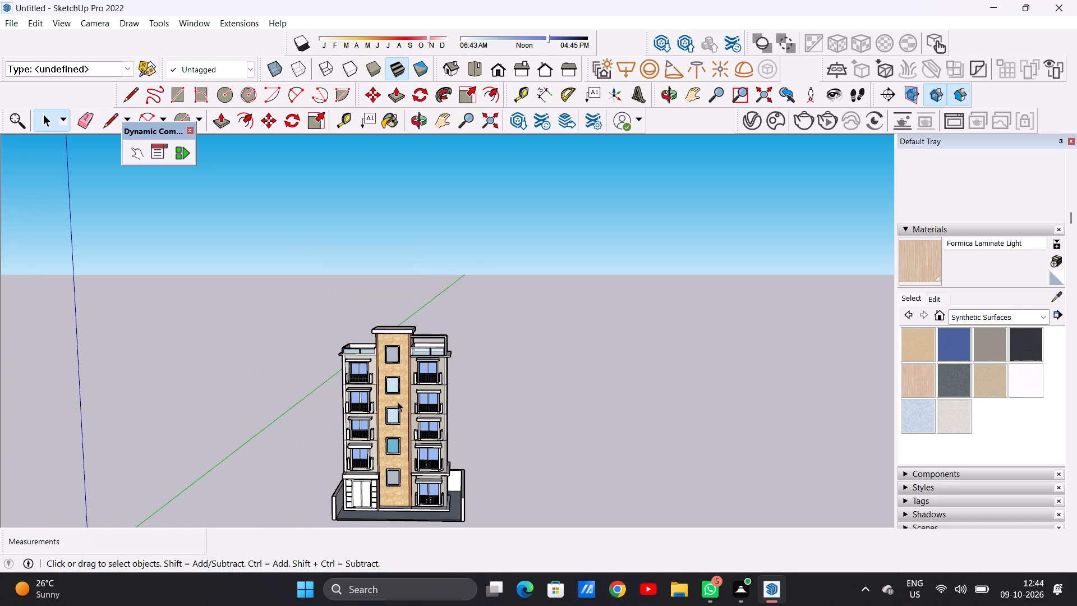
Paint the front and top faces of the left wing's top-floor balcony canopy with Terrazzo Tile Light.
{"action": "scroll", "coordinate": [383, 388], "scroll_direction": "up", "scroll_amount": 5}
{"action": "scroll", "coordinate": [355, 349], "scroll_direction": "up", "scroll_amount": 10}
{"action": "scroll", "coordinate": [357, 349], "scroll_direction": "down", "scroll_amount": 1}
{"action": "scroll", "coordinate": [357, 349], "scroll_direction": "up", "scroll_amount": 4}
{"action": "middle_click_drag", "start_coordinate": [333, 357], "coordinate": [329, 310]}
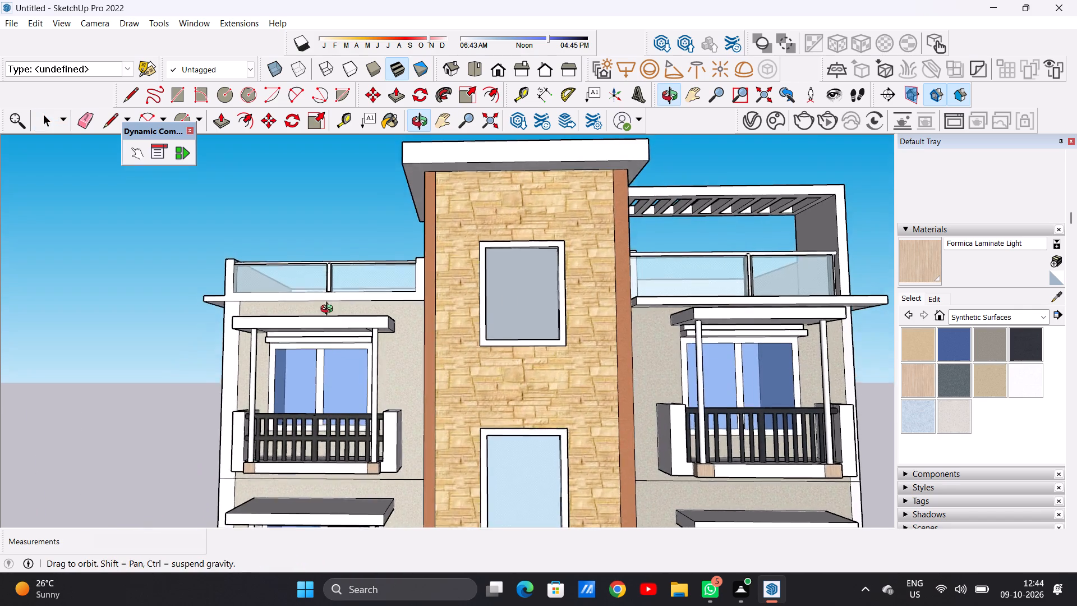
{"action": "middle_click_drag", "start_coordinate": [329, 310], "coordinate": [324, 297]}
{"action": "left_click", "coordinate": [953, 380]}
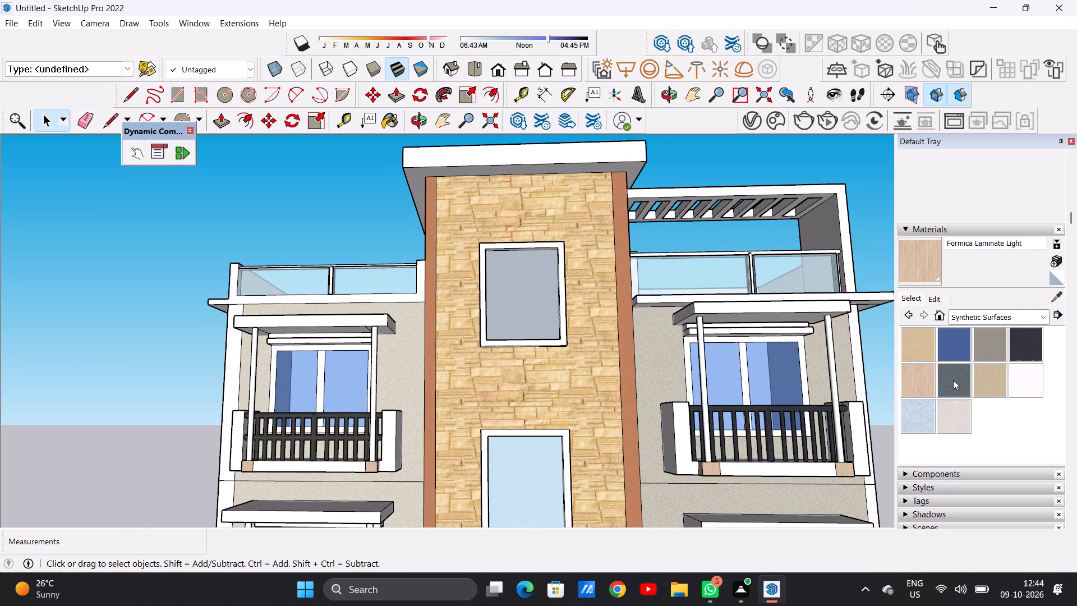
{"action": "scroll", "coordinate": [343, 329], "scroll_direction": "up", "scroll_amount": 14}
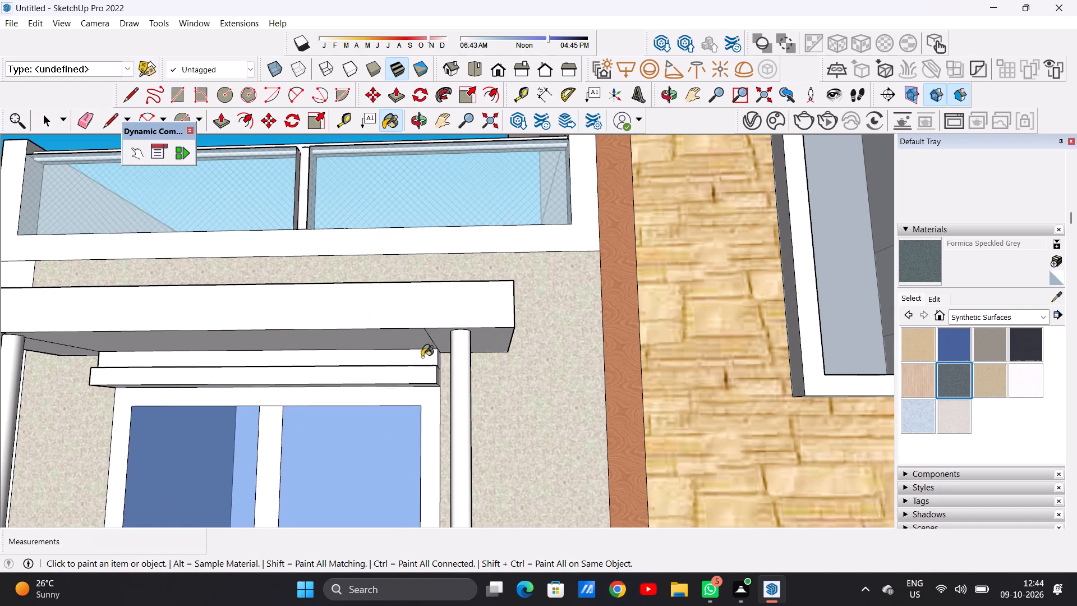
{"action": "left_click", "coordinate": [954, 415]}
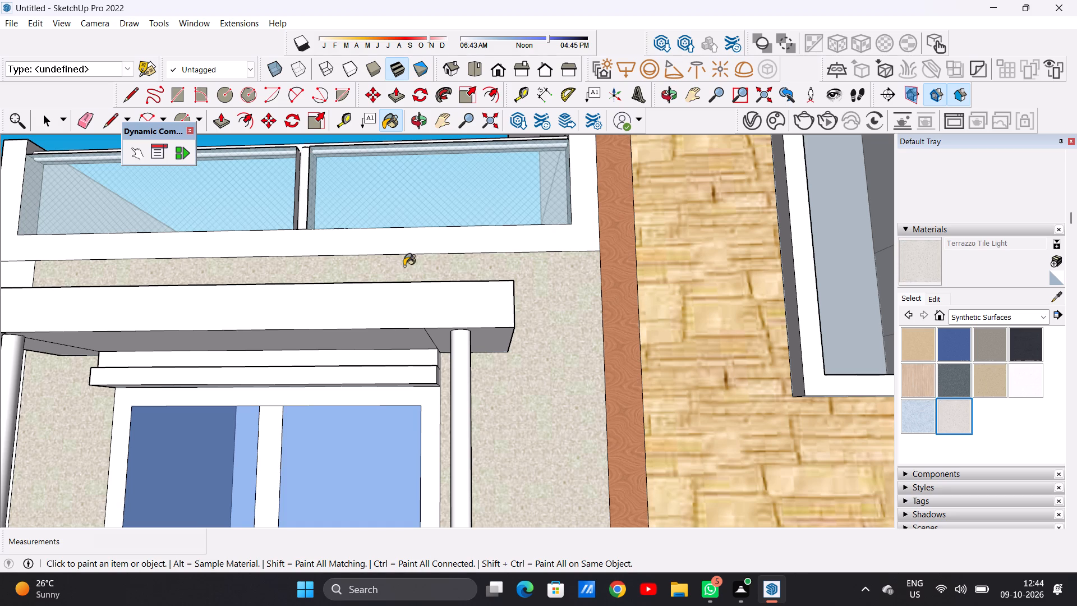
{"action": "scroll", "coordinate": [404, 272], "scroll_direction": "up", "scroll_amount": 6}
{"action": "left_click", "coordinate": [425, 305]}
{"action": "scroll", "coordinate": [440, 318], "scroll_direction": "down", "scroll_amount": 10}
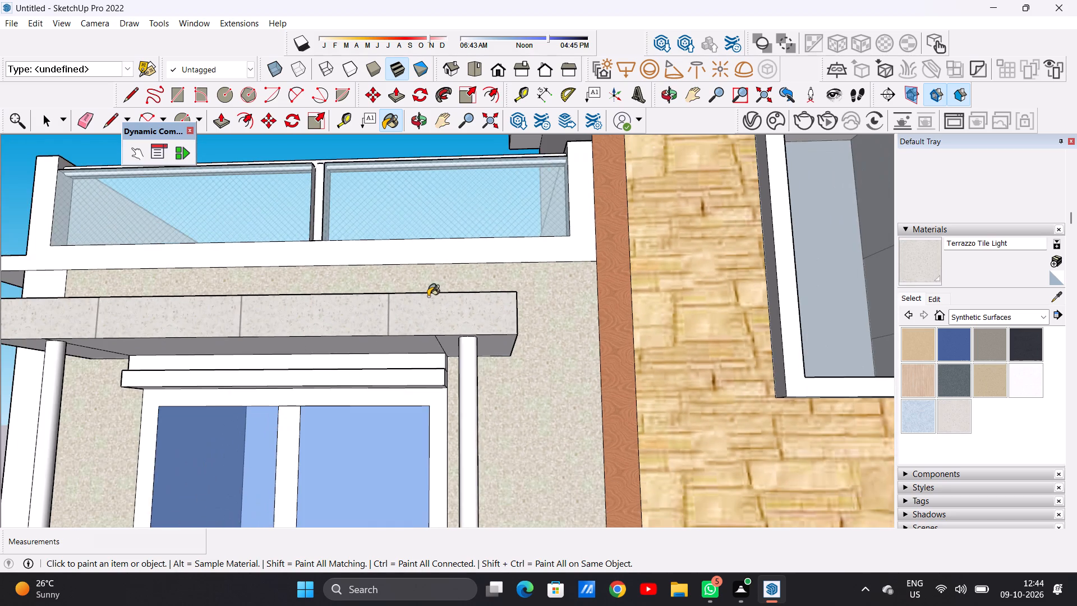
{"action": "middle_click_drag", "start_coordinate": [426, 305], "coordinate": [427, 435]}
{"action": "scroll", "coordinate": [442, 351], "scroll_direction": "up", "scroll_amount": 5}
{"action": "left_click", "coordinate": [423, 377]}
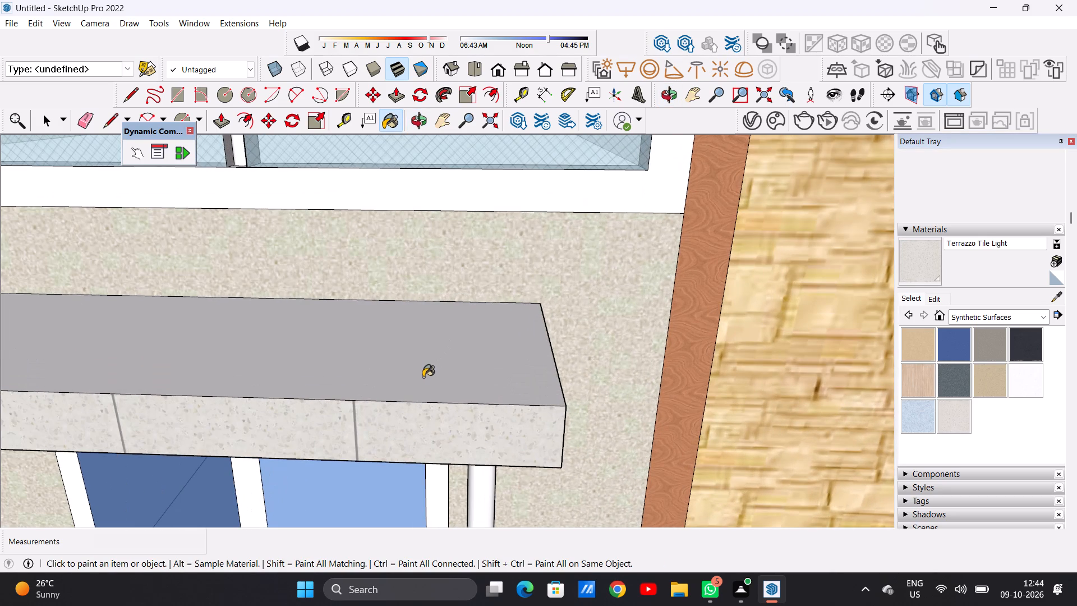
{"action": "scroll", "coordinate": [415, 350], "scroll_direction": "down", "scroll_amount": 3}
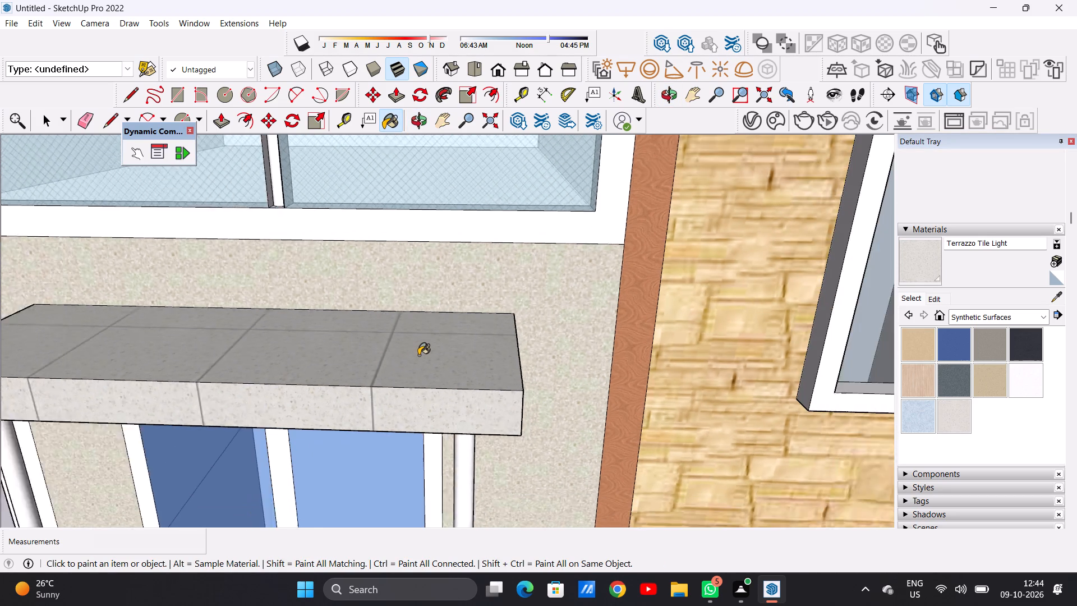
Paint both end faces of the left wing's top-floor balcony canopy with Terrazzo Tile Light.
{"action": "scroll", "coordinate": [418, 355], "scroll_direction": "down", "scroll_amount": 8}
{"action": "middle_click_drag", "start_coordinate": [416, 403], "coordinate": [301, 383]}
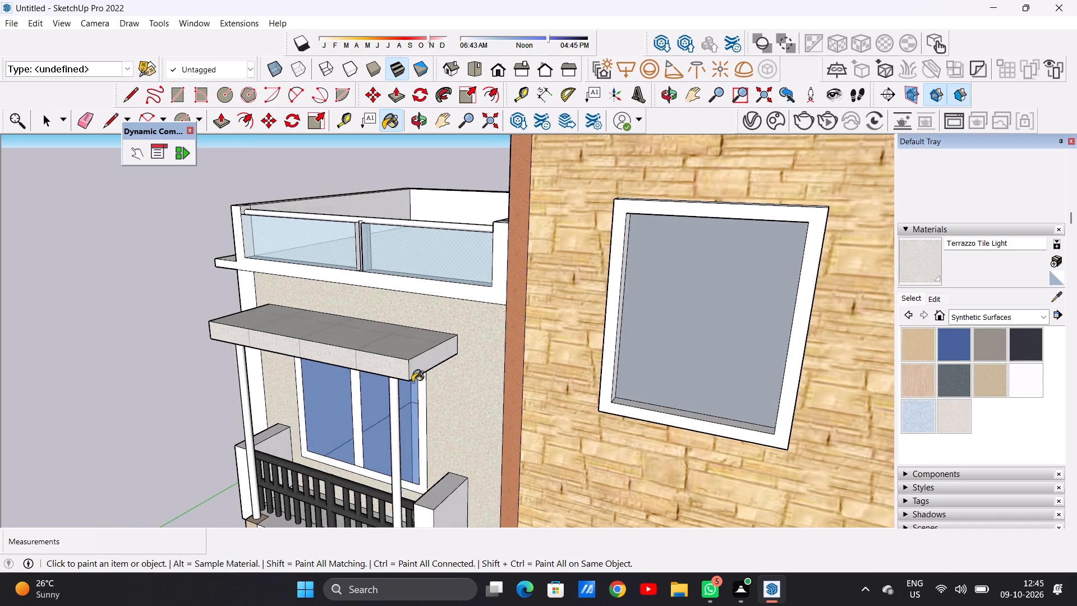
{"action": "scroll", "coordinate": [427, 381], "scroll_direction": "up", "scroll_amount": 6}
{"action": "left_click", "coordinate": [402, 355]}
{"action": "scroll", "coordinate": [417, 360], "scroll_direction": "down", "scroll_amount": 3}
{"action": "scroll", "coordinate": [420, 362], "scroll_direction": "up", "scroll_amount": 1}
{"action": "scroll", "coordinate": [422, 362], "scroll_direction": "down", "scroll_amount": 4}
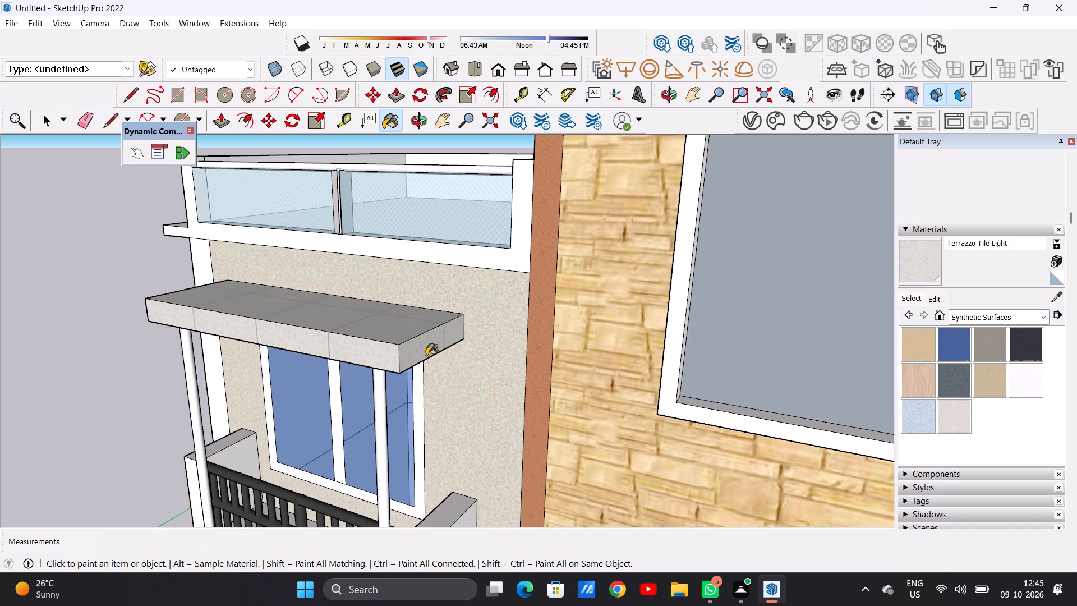
{"action": "scroll", "coordinate": [426, 356], "scroll_direction": "down", "scroll_amount": 3}
{"action": "middle_click_drag", "start_coordinate": [265, 356], "coordinate": [600, 357]}
{"action": "scroll", "coordinate": [378, 396], "scroll_direction": "up", "scroll_amount": 5}
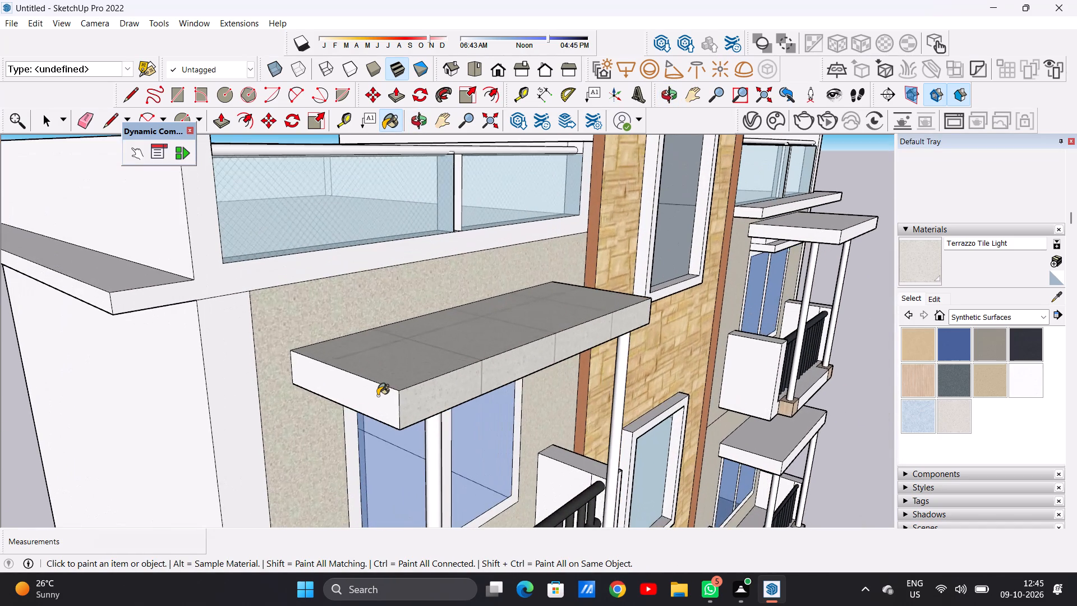
{"action": "left_click", "coordinate": [378, 396]}
{"action": "scroll", "coordinate": [283, 386], "scroll_direction": "down", "scroll_amount": 14}
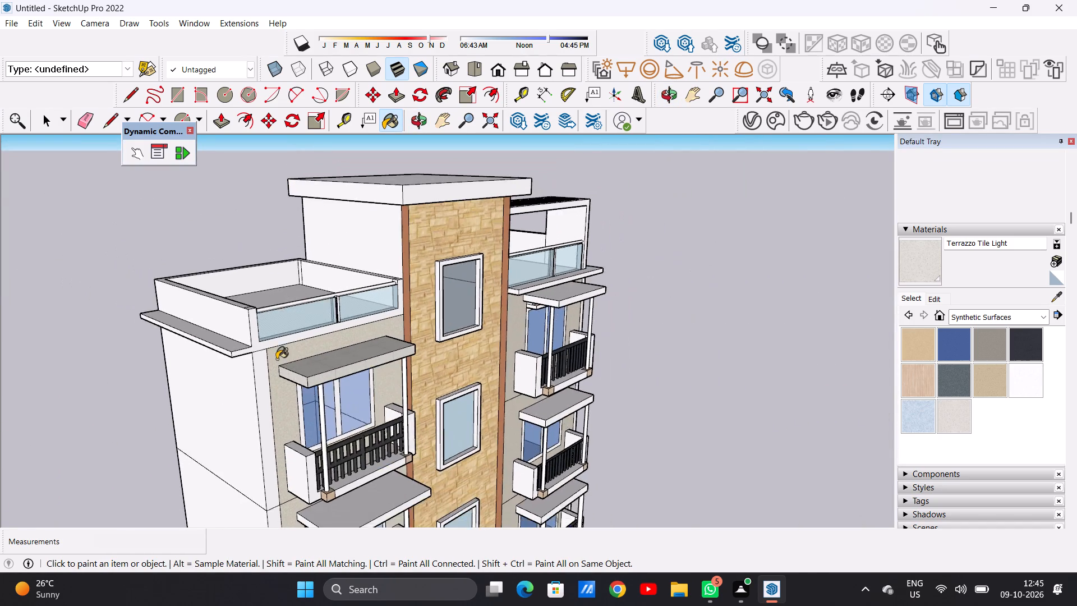
{"action": "scroll", "coordinate": [277, 359], "scroll_direction": "down", "scroll_amount": 5}
Paint all underside faces of the left wing's top-floor balcony canopy with Terrazzo Tile Light.
{"action": "middle_click_drag", "start_coordinate": [327, 402], "coordinate": [261, 299]}
{"action": "scroll", "coordinate": [307, 299], "scroll_direction": "up", "scroll_amount": 12}
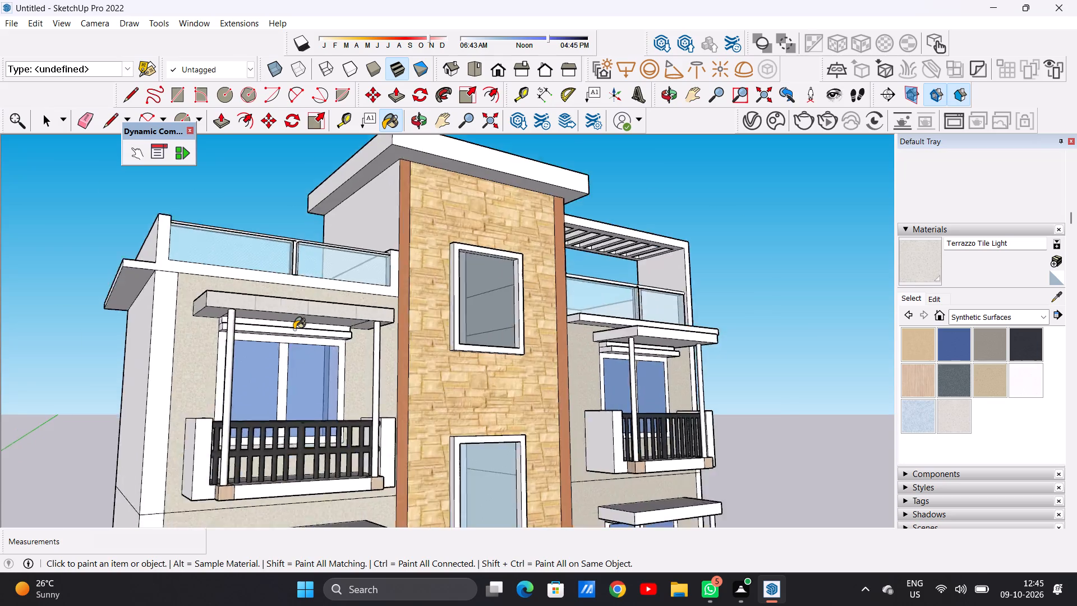
{"action": "scroll", "coordinate": [294, 329], "scroll_direction": "up", "scroll_amount": 3}
{"action": "middle_click_drag", "start_coordinate": [282, 339], "coordinate": [280, 274]}
{"action": "scroll", "coordinate": [299, 247], "scroll_direction": "up", "scroll_amount": 5}
{"action": "left_click", "coordinate": [306, 223]}
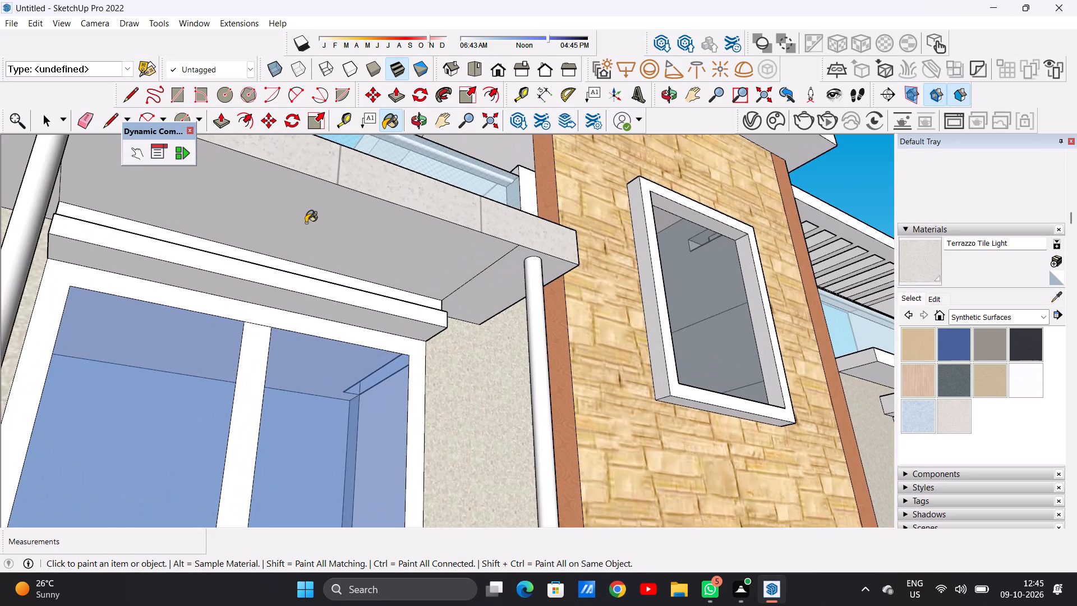
{"action": "left_click", "coordinate": [484, 284]}
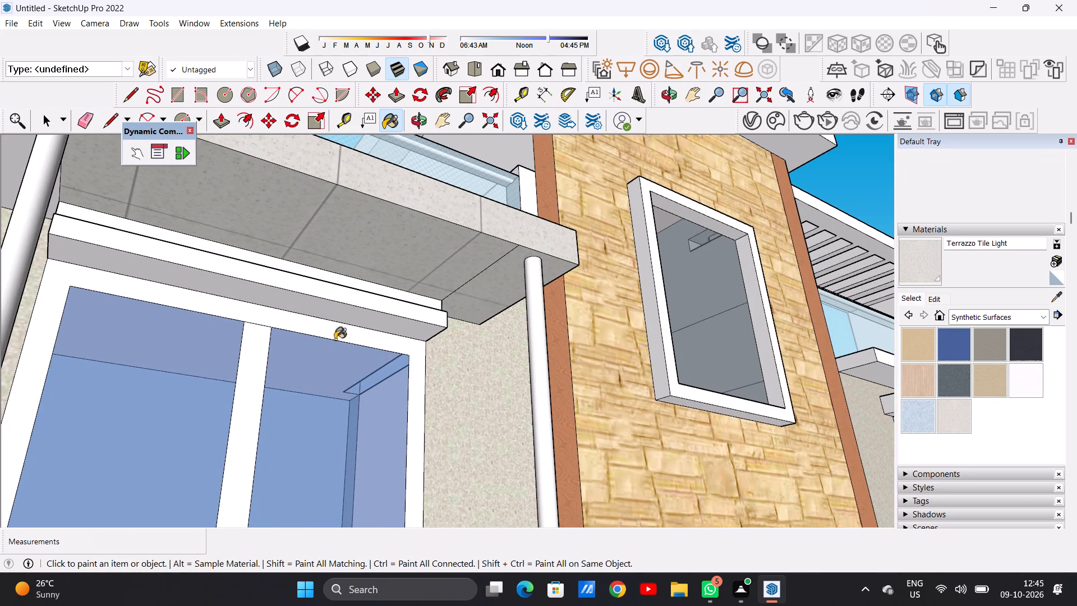
{"action": "scroll", "coordinate": [302, 362], "scroll_direction": "down", "scroll_amount": 11}
{"action": "scroll", "coordinate": [234, 300], "scroll_direction": "up", "scroll_amount": 4}
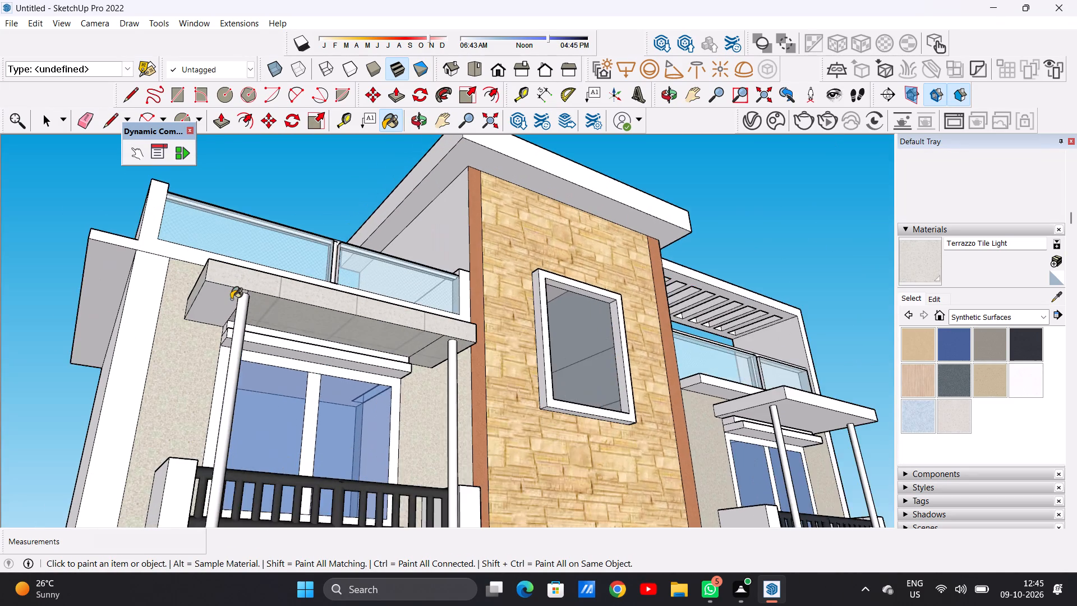
{"action": "scroll", "coordinate": [227, 302], "scroll_direction": "up", "scroll_amount": 1}
{"action": "scroll", "coordinate": [227, 302], "scroll_direction": "down", "scroll_amount": 1}
{"action": "scroll", "coordinate": [227, 302], "scroll_direction": "up", "scroll_amount": 4}
{"action": "left_click", "coordinate": [217, 300]}
{"action": "scroll", "coordinate": [210, 342], "scroll_direction": "down", "scroll_amount": 8}
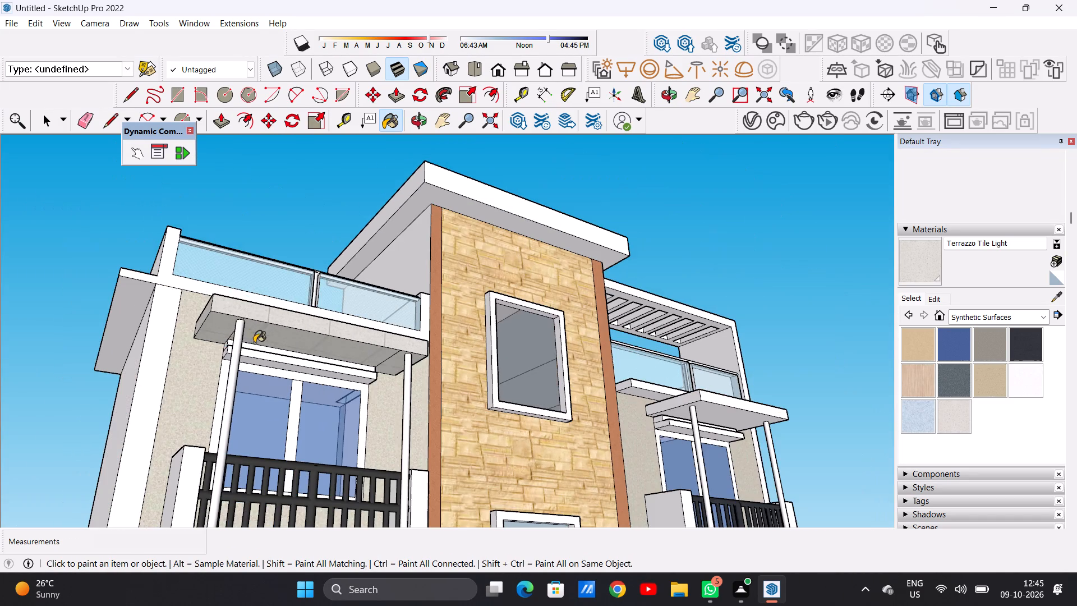
{"action": "scroll", "coordinate": [292, 377], "scroll_direction": "down", "scroll_amount": 11}
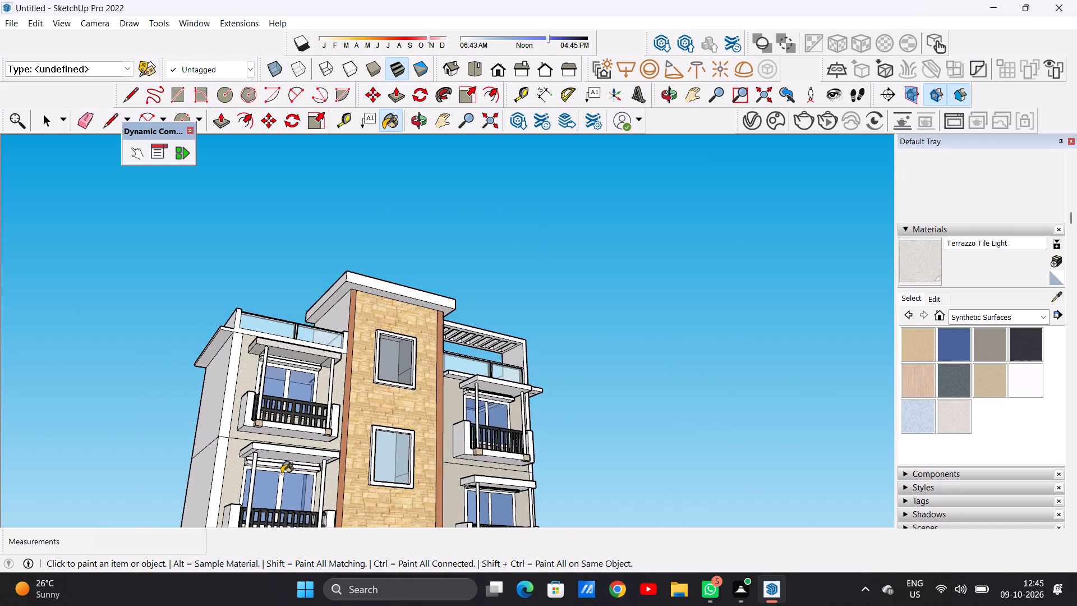
Paint the top and front faces of the left wing's fourth-storey balcony canopy with Terrazzo Tile Light.
{"action": "middle_click_drag", "start_coordinate": [281, 474], "coordinate": [183, 529]}
{"action": "scroll", "coordinate": [319, 444], "scroll_direction": "up", "scroll_amount": 3}
{"action": "scroll", "coordinate": [314, 408], "scroll_direction": "down", "scroll_amount": 2}
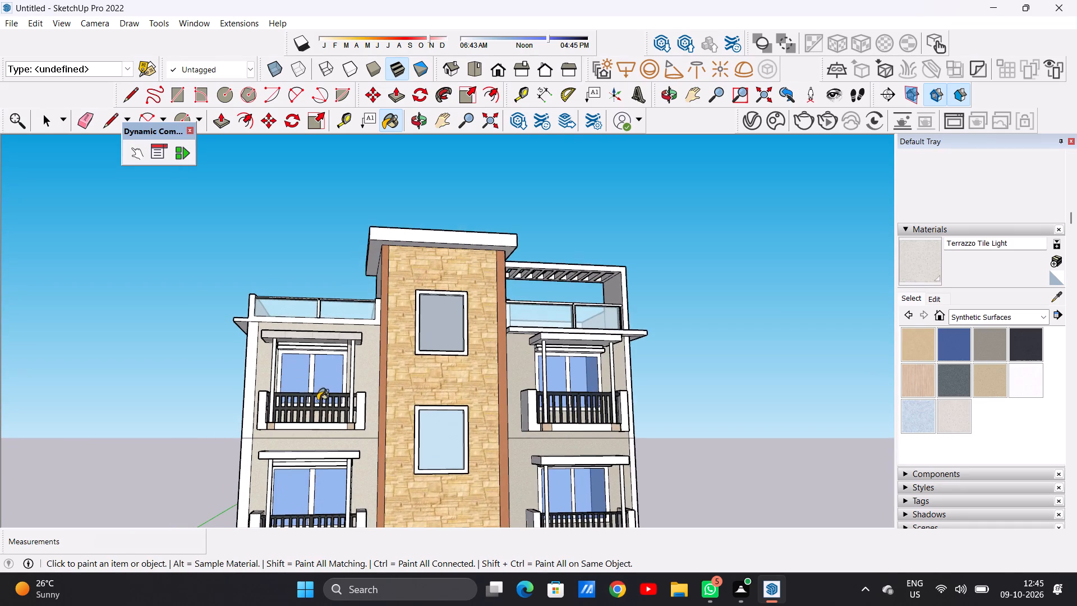
{"action": "scroll", "coordinate": [317, 401], "scroll_direction": "down", "scroll_amount": 5}
{"action": "middle_click_drag", "start_coordinate": [314, 432], "coordinate": [313, 513]}
{"action": "scroll", "coordinate": [352, 421], "scroll_direction": "up", "scroll_amount": 7}
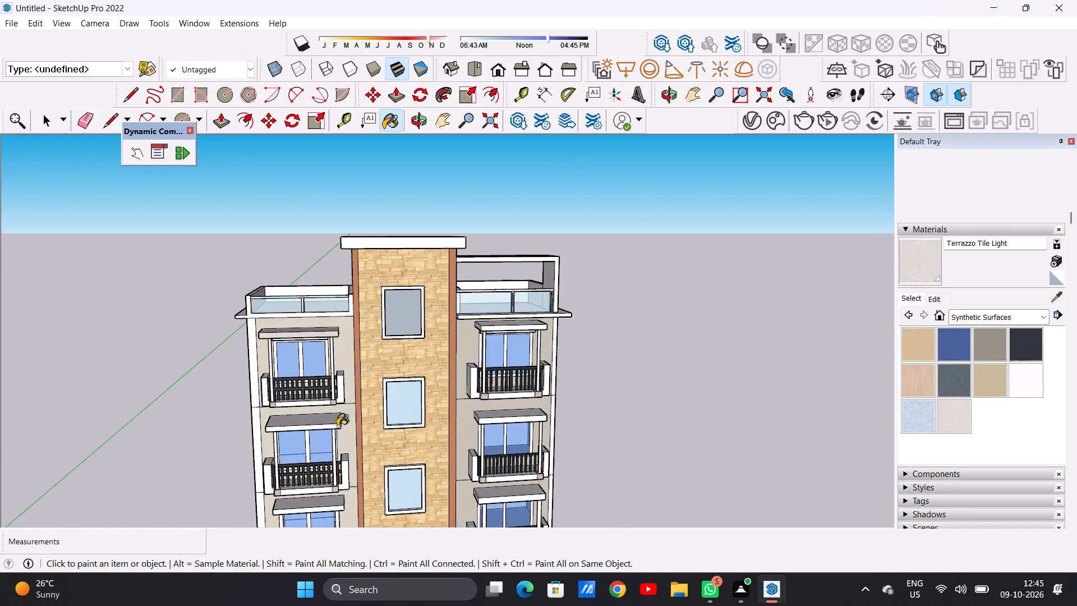
{"action": "scroll", "coordinate": [332, 420], "scroll_direction": "up", "scroll_amount": 9}
{"action": "scroll", "coordinate": [310, 429], "scroll_direction": "down", "scroll_amount": 1}
{"action": "scroll", "coordinate": [310, 429], "scroll_direction": "up", "scroll_amount": 5}
{"action": "left_click", "coordinate": [303, 419]}
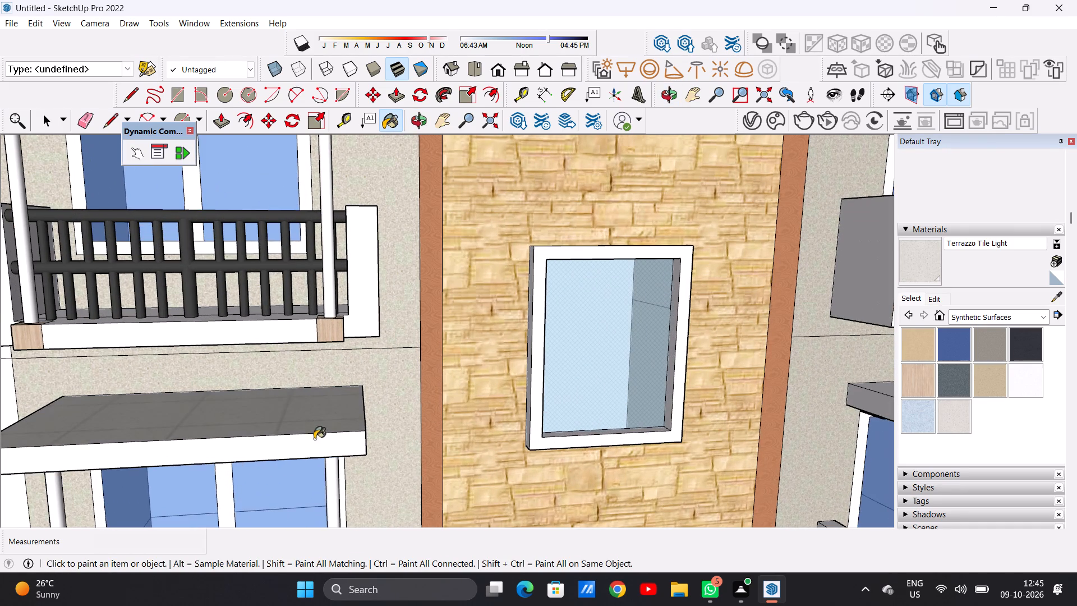
{"action": "left_click", "coordinate": [320, 449]}
{"action": "scroll", "coordinate": [365, 415], "scroll_direction": "down", "scroll_amount": 8}
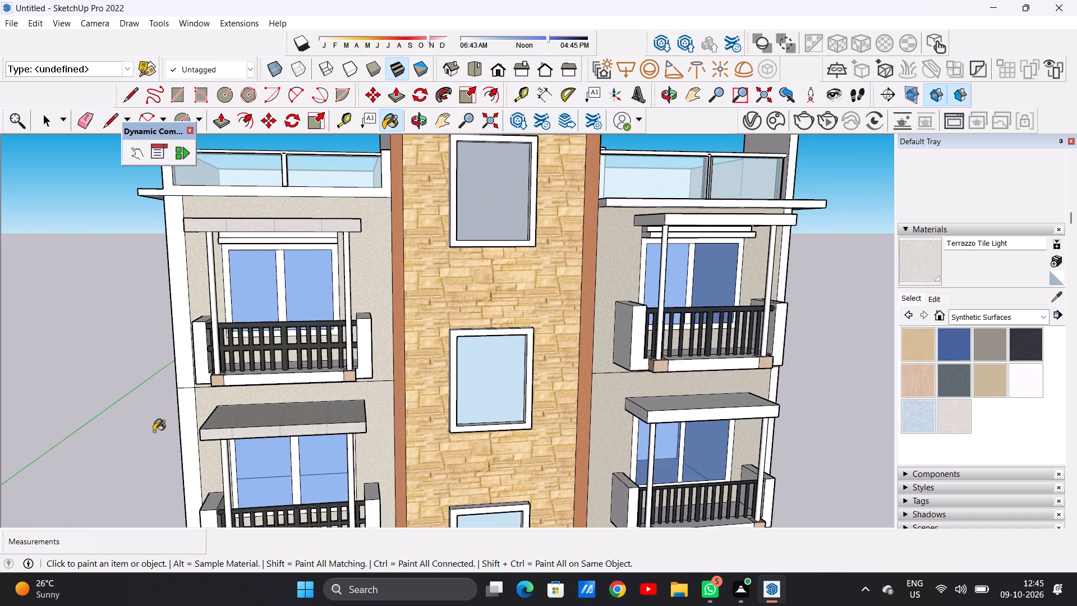
Paint both end faces of the left wing's fourth-storey balcony canopy with Terrazzo Tile Light.
{"action": "middle_click_drag", "start_coordinate": [217, 437], "coordinate": [419, 431]}
{"action": "scroll", "coordinate": [333, 467], "scroll_direction": "up", "scroll_amount": 5}
{"action": "left_click", "coordinate": [312, 482]}
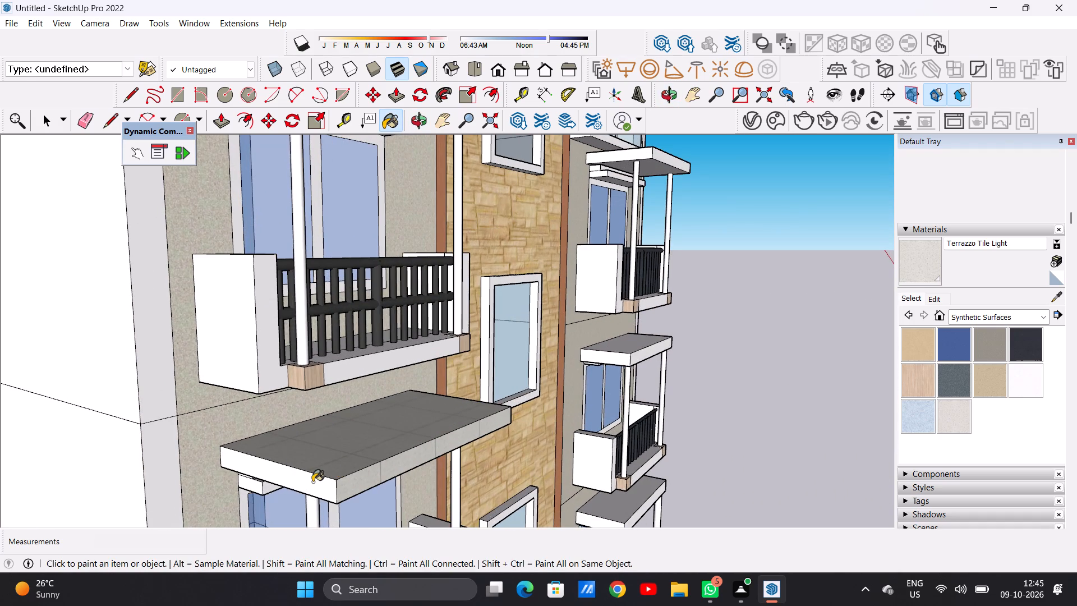
{"action": "scroll", "coordinate": [309, 440], "scroll_direction": "down", "scroll_amount": 6}
{"action": "scroll", "coordinate": [260, 380], "scroll_direction": "down", "scroll_amount": 9}
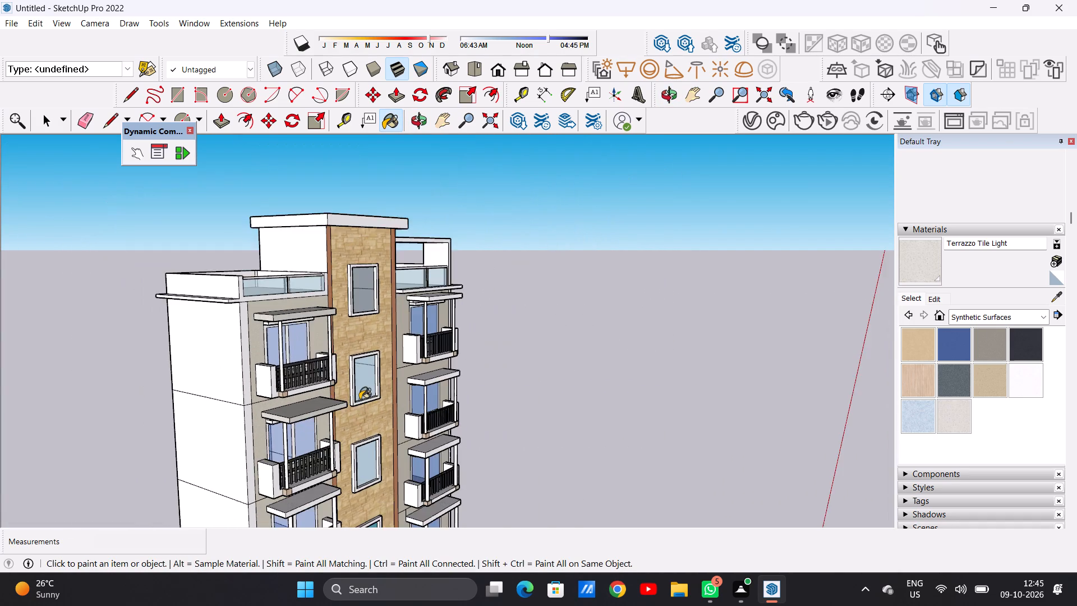
{"action": "middle_click_drag", "start_coordinate": [360, 400], "coordinate": [121, 411]}
{"action": "scroll", "coordinate": [309, 388], "scroll_direction": "up", "scroll_amount": 10}
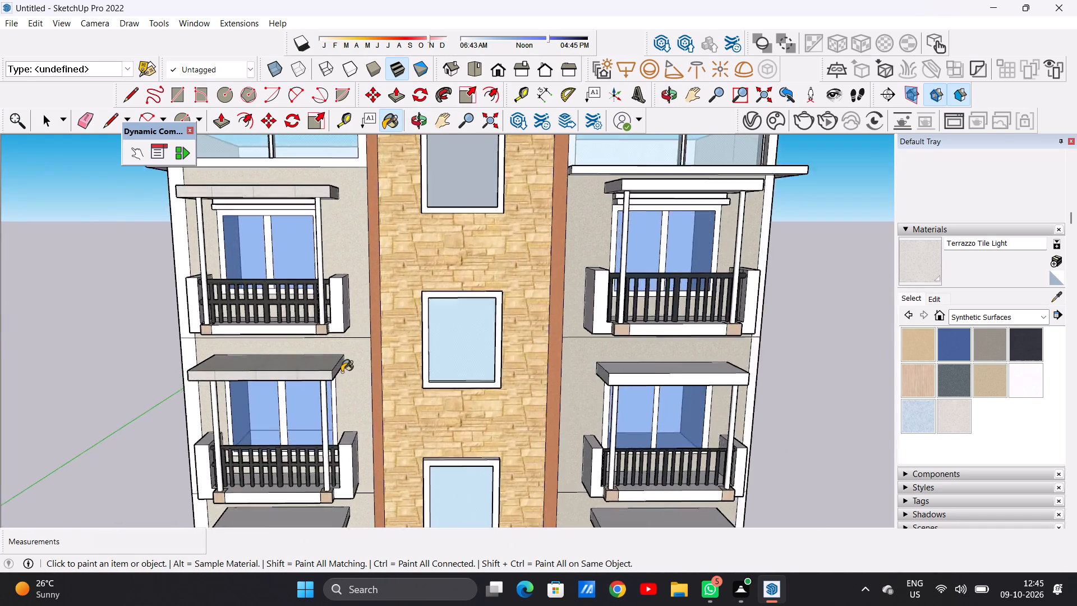
{"action": "scroll", "coordinate": [342, 372], "scroll_direction": "up", "scroll_amount": 10}
{"action": "left_click", "coordinate": [324, 373]}
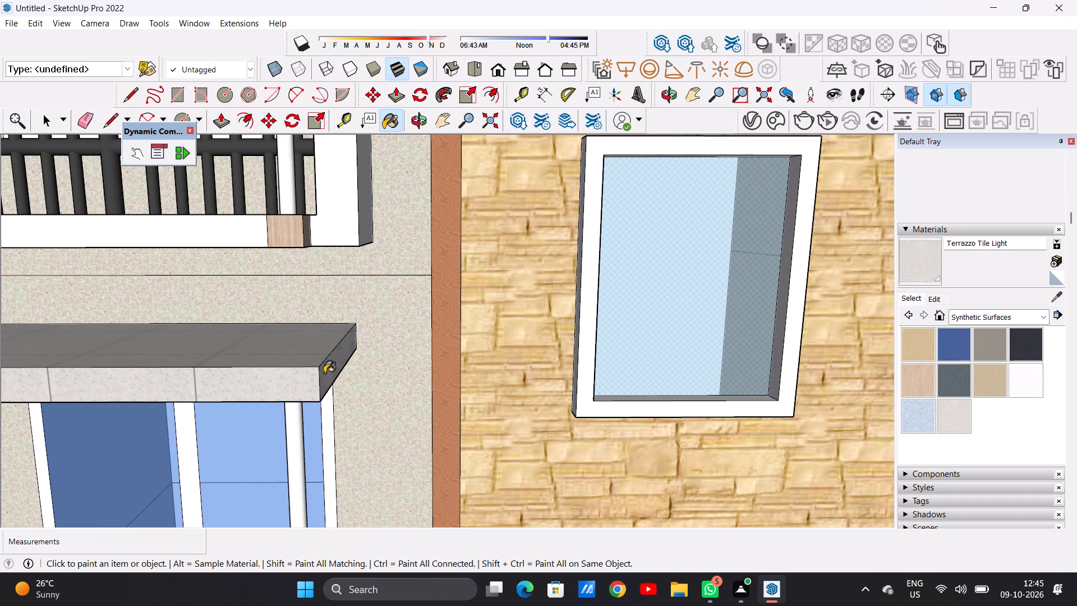
{"action": "scroll", "coordinate": [353, 404], "scroll_direction": "down", "scroll_amount": 6}
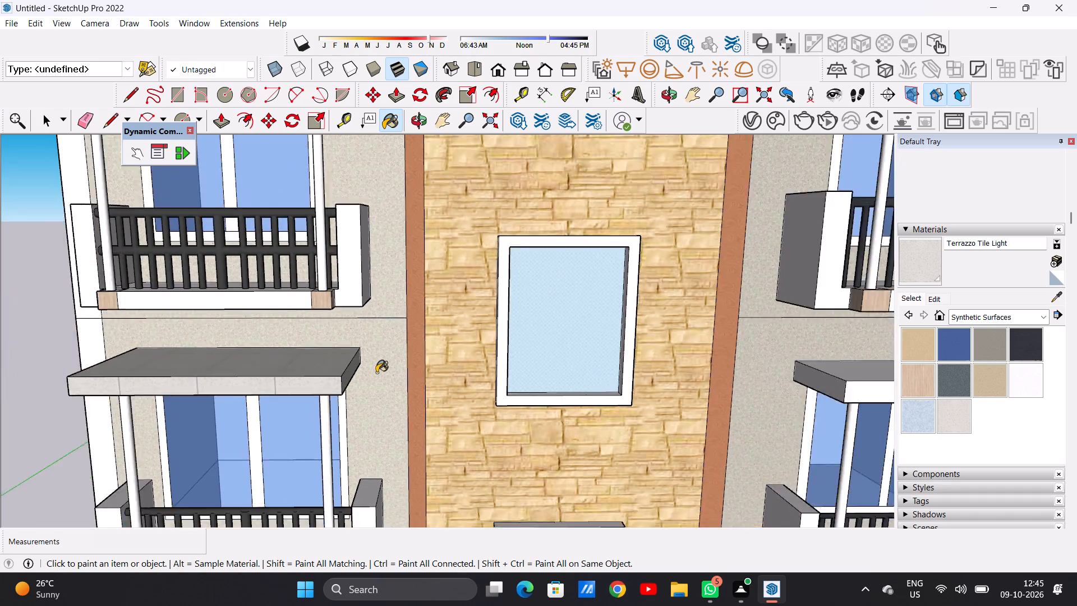
{"action": "scroll", "coordinate": [376, 373], "scroll_direction": "down", "scroll_amount": 15}
Paint the top, front and both end faces of the left wing's third-storey balcony canopy with Terrazzo Tile Light.
{"action": "scroll", "coordinate": [365, 448], "scroll_direction": "up", "scroll_amount": 2}
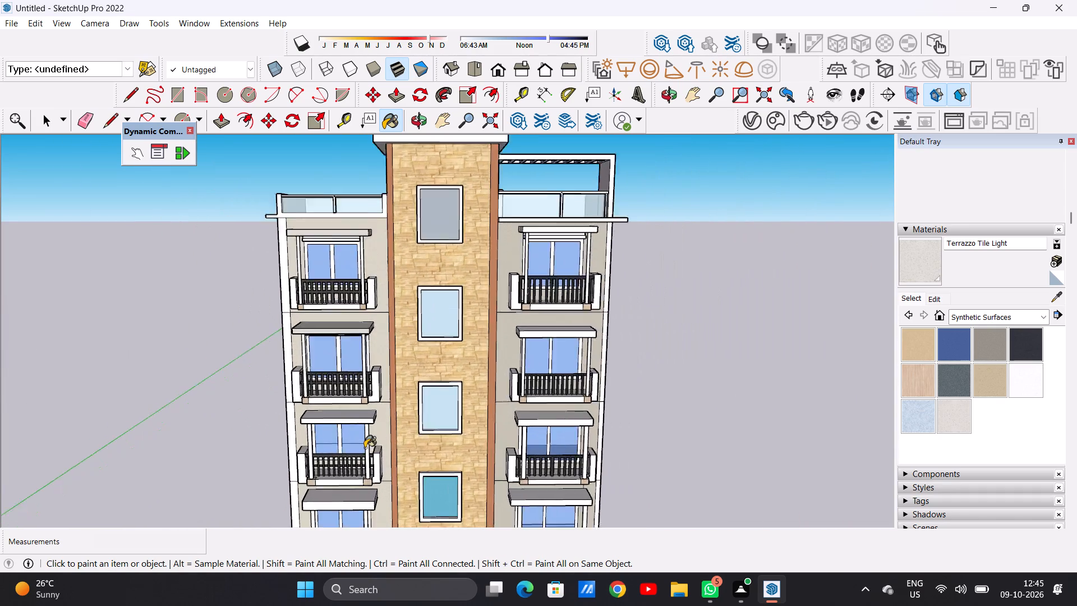
{"action": "scroll", "coordinate": [365, 448], "scroll_direction": "up", "scroll_amount": 20}
{"action": "scroll", "coordinate": [365, 448], "scroll_direction": "up", "scroll_amount": 1}
{"action": "left_click", "coordinate": [362, 370]}
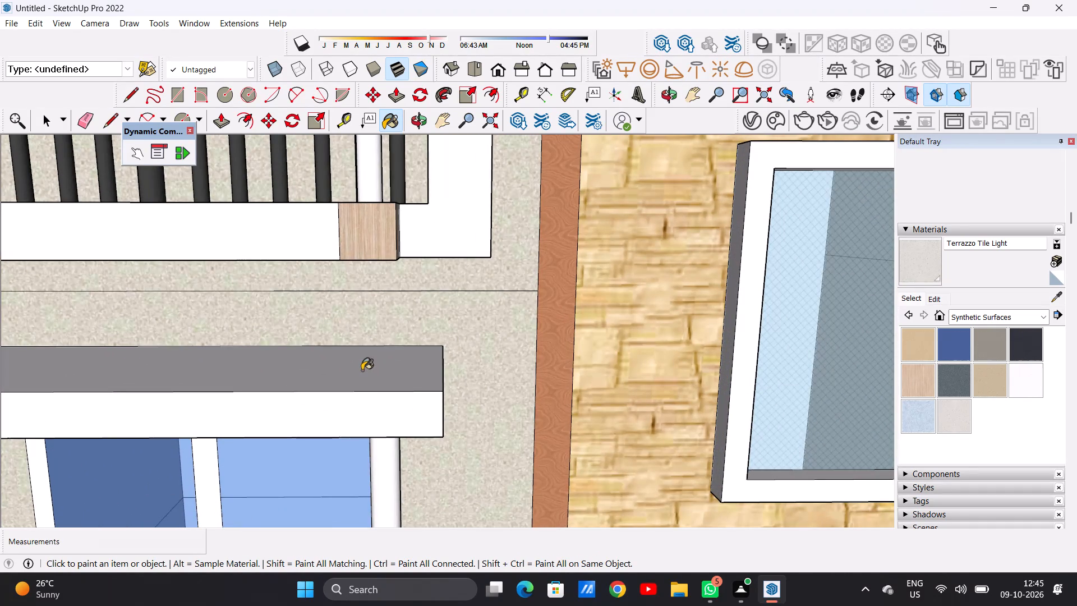
{"action": "left_click", "coordinate": [365, 410]}
{"action": "middle_click_drag", "start_coordinate": [421, 400], "coordinate": [343, 397]}
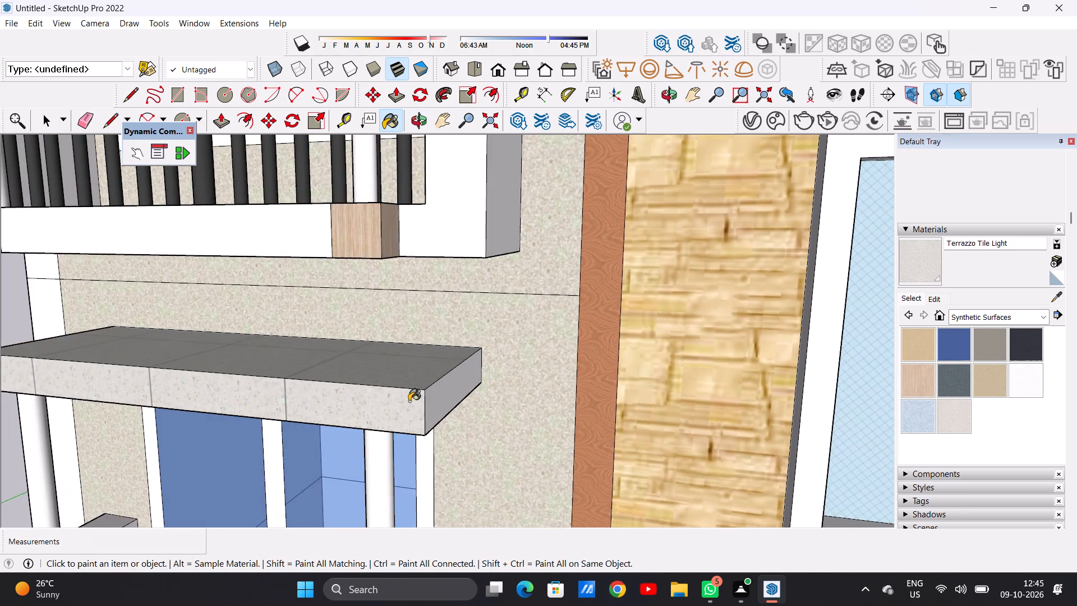
{"action": "scroll", "coordinate": [409, 401], "scroll_direction": "up", "scroll_amount": 3}
{"action": "left_click", "coordinate": [446, 403]}
{"action": "scroll", "coordinate": [435, 398], "scroll_direction": "down", "scroll_amount": 12}
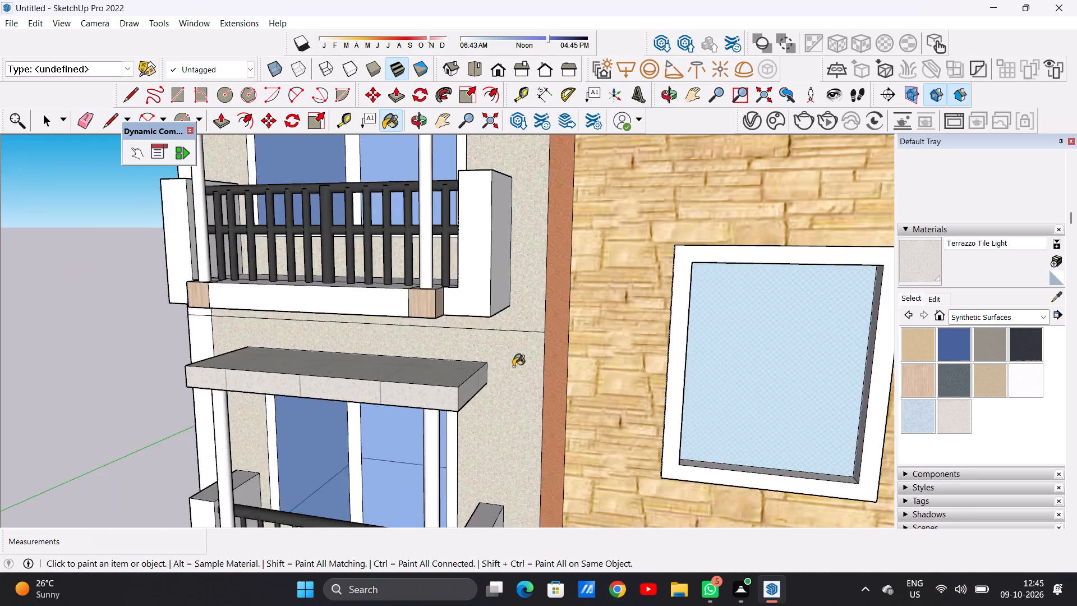
{"action": "scroll", "coordinate": [513, 366], "scroll_direction": "down", "scroll_amount": 2}
{"action": "middle_click_drag", "start_coordinate": [285, 369], "coordinate": [540, 378]}
{"action": "scroll", "coordinate": [351, 408], "scroll_direction": "up", "scroll_amount": 5}
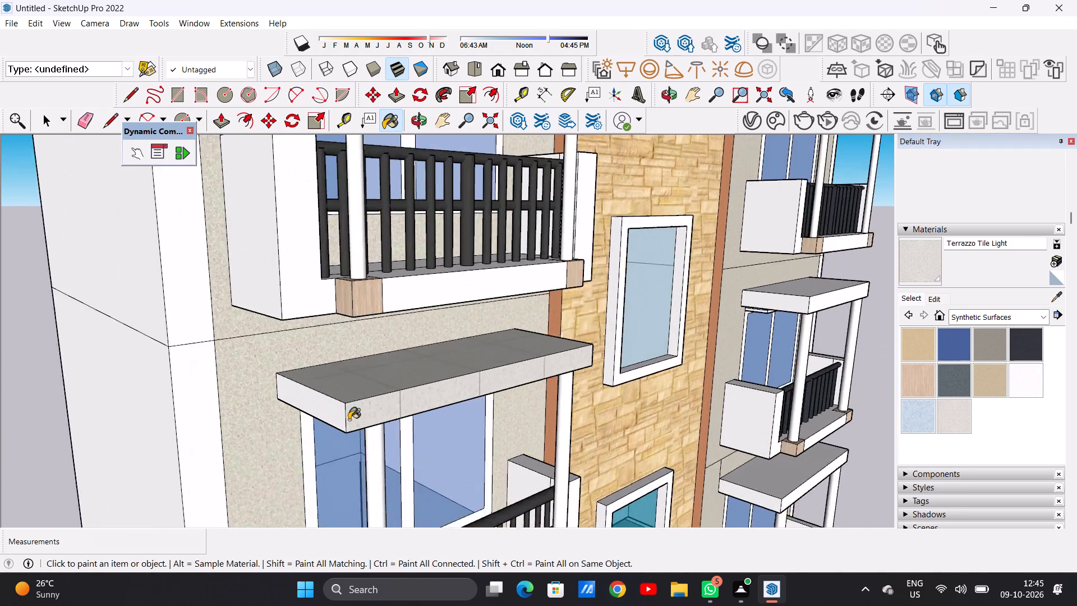
{"action": "scroll", "coordinate": [349, 420], "scroll_direction": "up", "scroll_amount": 8}
{"action": "left_click", "coordinate": [321, 402]}
{"action": "scroll", "coordinate": [321, 400], "scroll_direction": "down", "scroll_amount": 9}
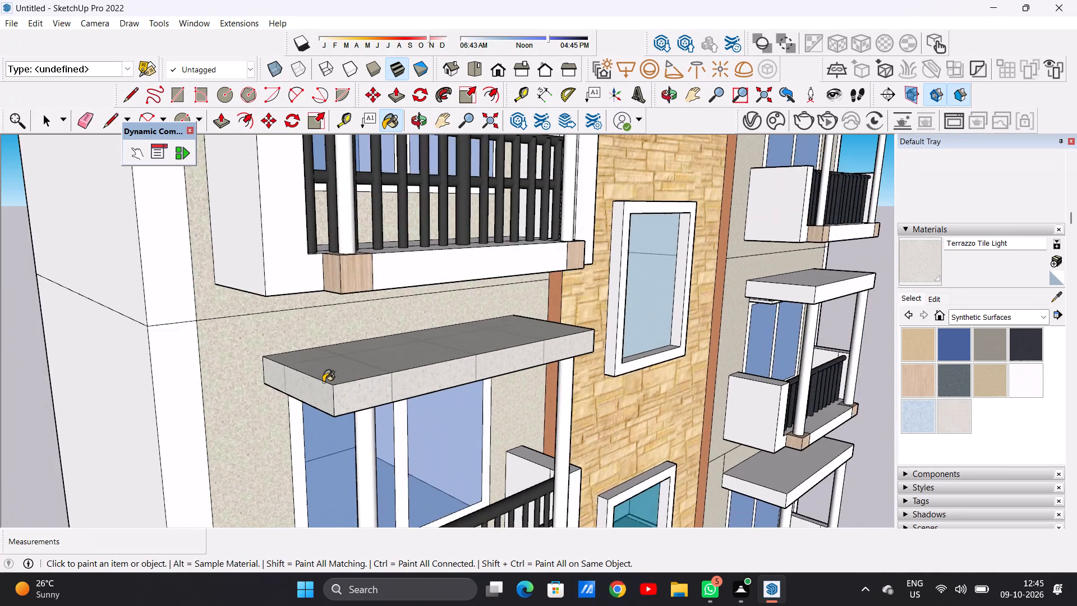
{"action": "scroll", "coordinate": [323, 382], "scroll_direction": "down", "scroll_amount": 17}
Paint the front and top faces of the left wing's second-storey balcony canopy with Terrazzo Tile Light.
{"action": "middle_click_drag", "start_coordinate": [360, 410], "coordinate": [270, 407]}
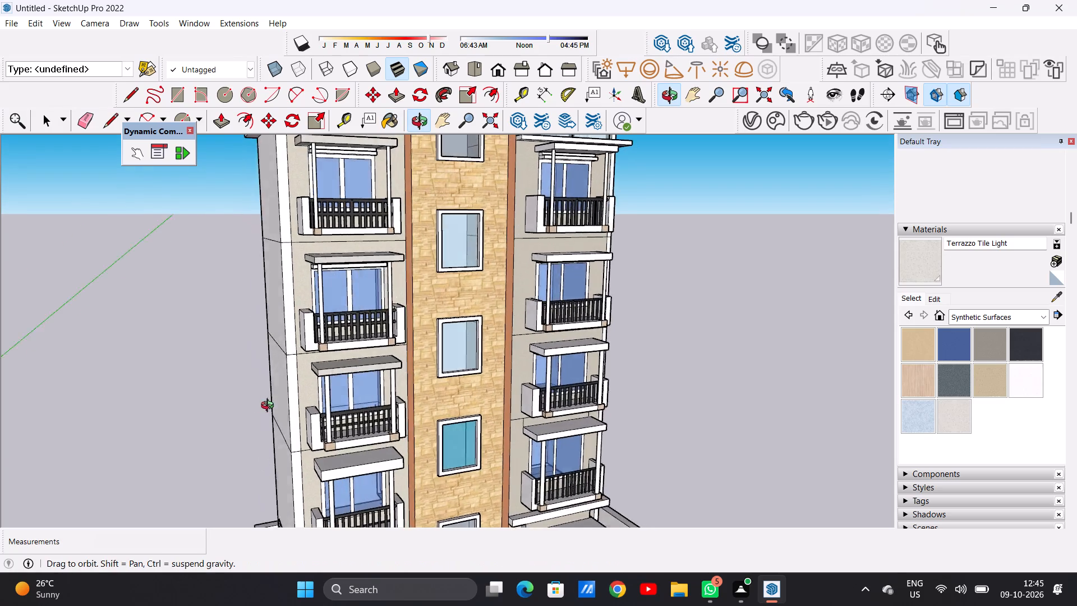
{"action": "middle_click_drag", "start_coordinate": [270, 407], "coordinate": [197, 406]}
{"action": "scroll", "coordinate": [359, 456], "scroll_direction": "up", "scroll_amount": 8}
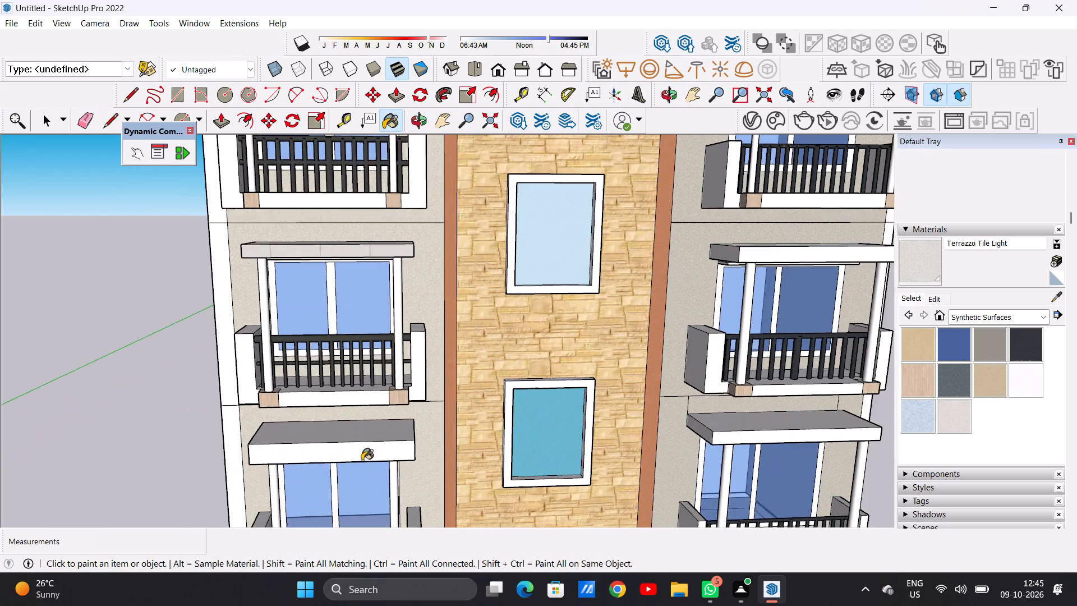
{"action": "scroll", "coordinate": [362, 461], "scroll_direction": "up", "scroll_amount": 13}
{"action": "left_click", "coordinate": [361, 428]}
{"action": "left_click", "coordinate": [363, 381]}
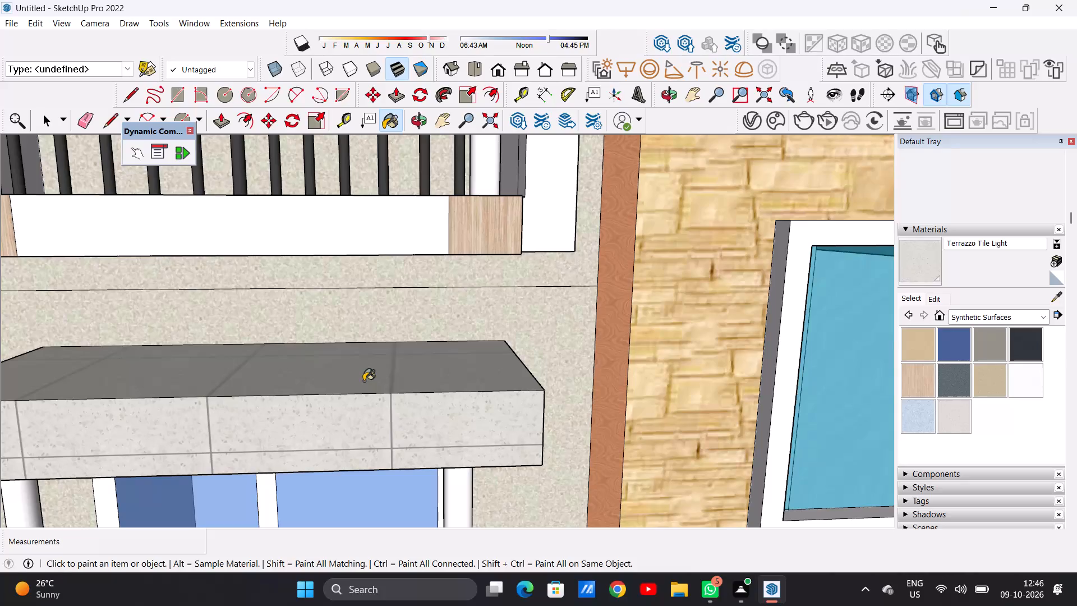
Paint both end faces of the left wing's second-storey balcony canopy with Terrazzo Tile Light.
{"action": "scroll", "coordinate": [370, 385], "scroll_direction": "down", "scroll_amount": 16}
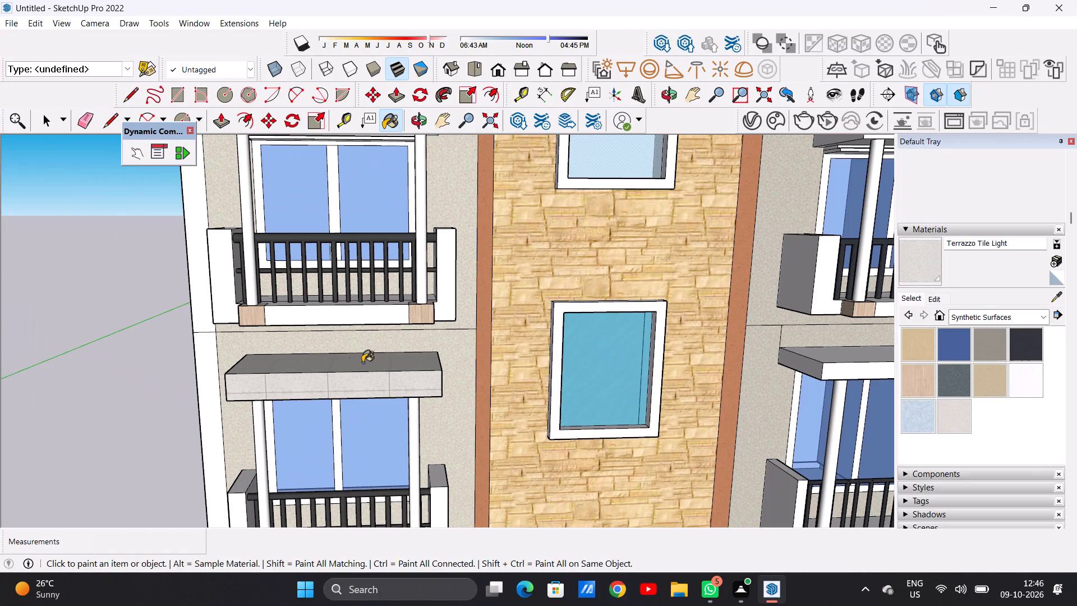
{"action": "middle_click_drag", "start_coordinate": [213, 383], "coordinate": [423, 381]}
{"action": "scroll", "coordinate": [324, 420], "scroll_direction": "up", "scroll_amount": 3}
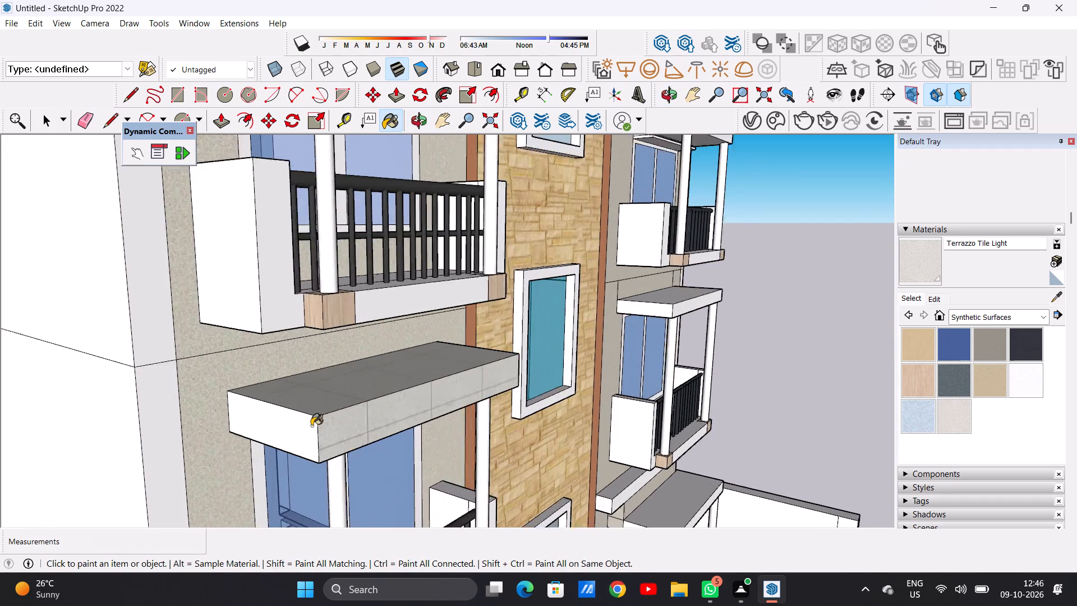
{"action": "scroll", "coordinate": [311, 426], "scroll_direction": "up", "scroll_amount": 3}
{"action": "left_click", "coordinate": [286, 428]}
{"action": "scroll", "coordinate": [283, 424], "scroll_direction": "down", "scroll_amount": 11}
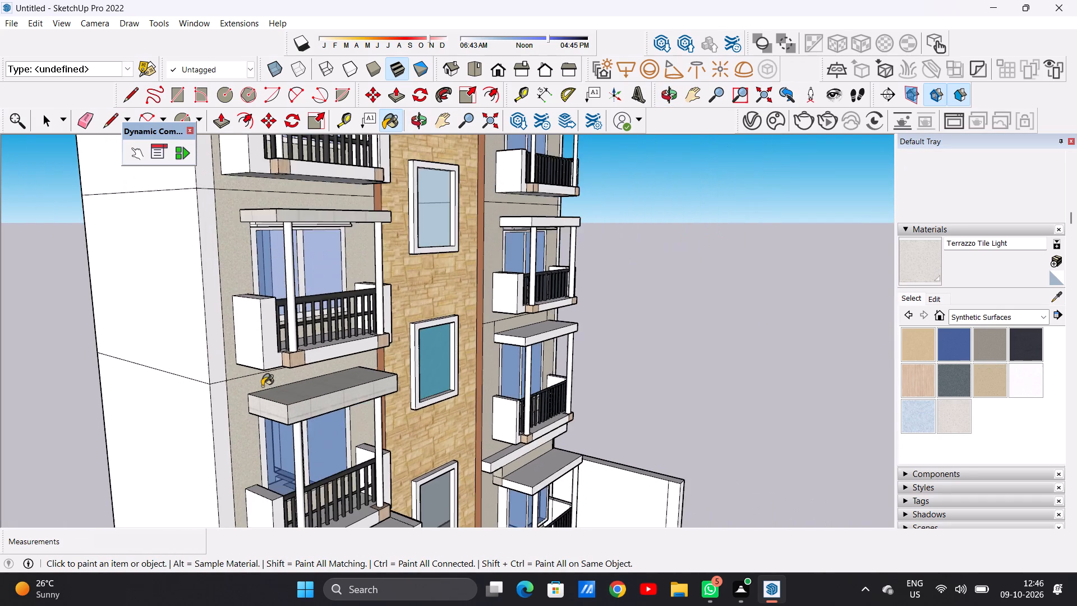
{"action": "scroll", "coordinate": [262, 386], "scroll_direction": "down", "scroll_amount": 7}
{"action": "middle_click_drag", "start_coordinate": [325, 399], "coordinate": [121, 402]}
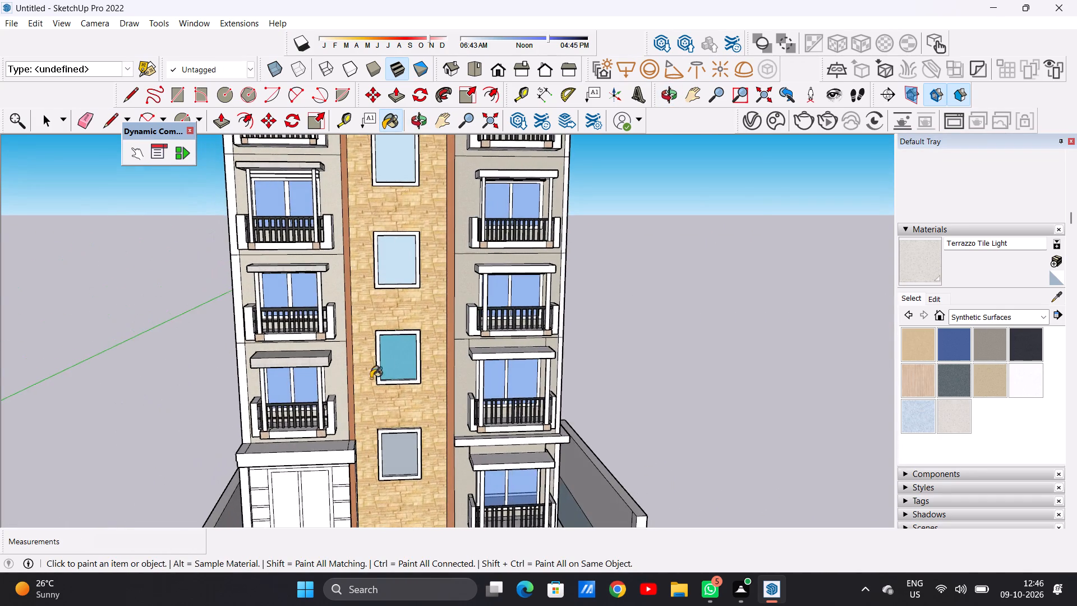
{"action": "scroll", "coordinate": [382, 370], "scroll_direction": "up", "scroll_amount": 7}
{"action": "scroll", "coordinate": [297, 361], "scroll_direction": "up", "scroll_amount": 7}
{"action": "middle_click_drag", "start_coordinate": [277, 350], "coordinate": [202, 350]}
{"action": "scroll", "coordinate": [275, 345], "scroll_direction": "up", "scroll_amount": 3}
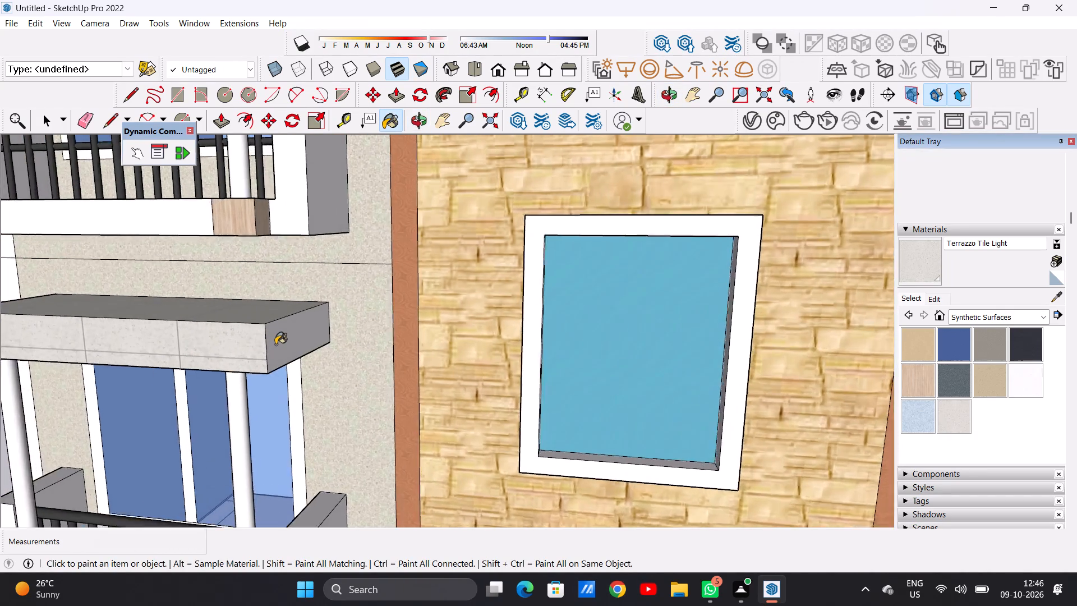
{"action": "scroll", "coordinate": [275, 345], "scroll_direction": "up", "scroll_amount": 5}
{"action": "left_click", "coordinate": [274, 345]}
Paint the underside of the left wing's second-storey balcony canopy with Terrazzo Tile Light.
{"action": "scroll", "coordinate": [296, 366], "scroll_direction": "down", "scroll_amount": 4}
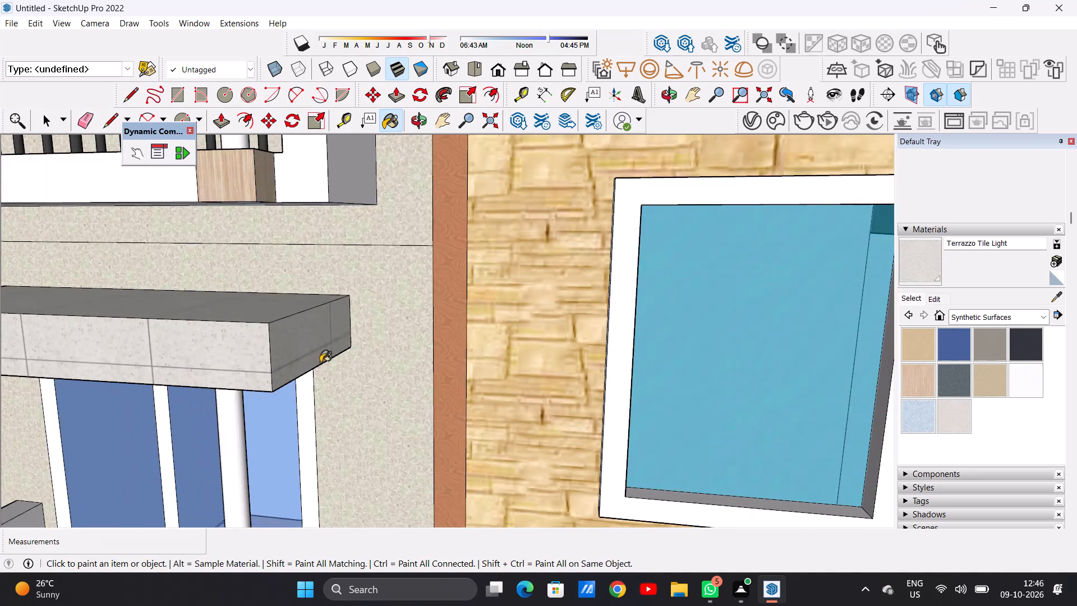
{"action": "scroll", "coordinate": [328, 359], "scroll_direction": "down", "scroll_amount": 4}
{"action": "middle_click_drag", "start_coordinate": [271, 381], "coordinate": [298, 232]}
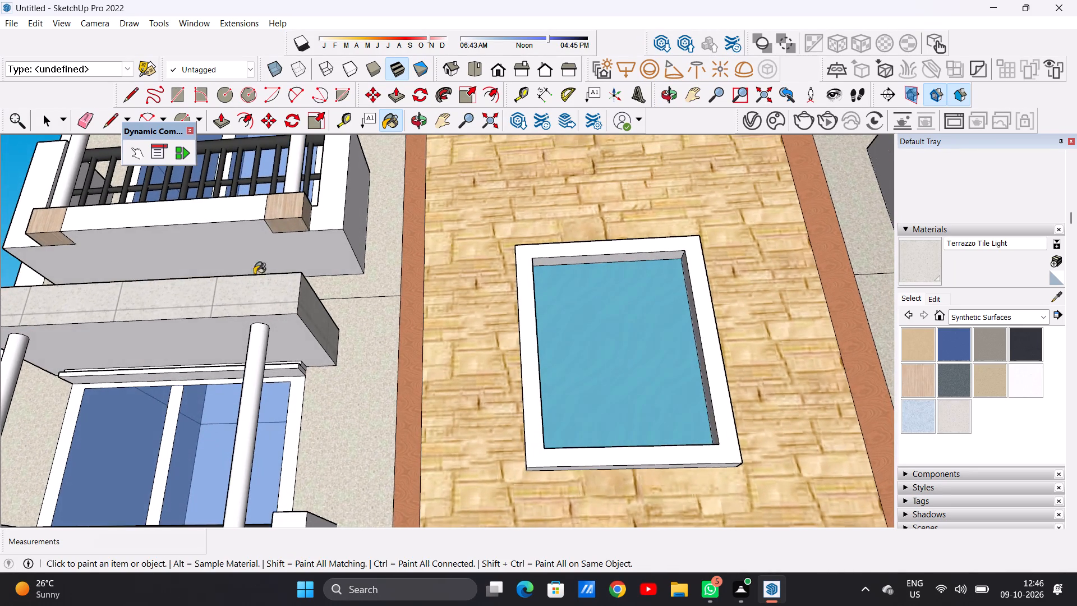
{"action": "scroll", "coordinate": [181, 341], "scroll_direction": "up", "scroll_amount": 4}
{"action": "scroll", "coordinate": [210, 332], "scroll_direction": "down", "scroll_amount": 1}
{"action": "scroll", "coordinate": [217, 327], "scroll_direction": "up", "scroll_amount": 1}
{"action": "left_click", "coordinate": [335, 327]}
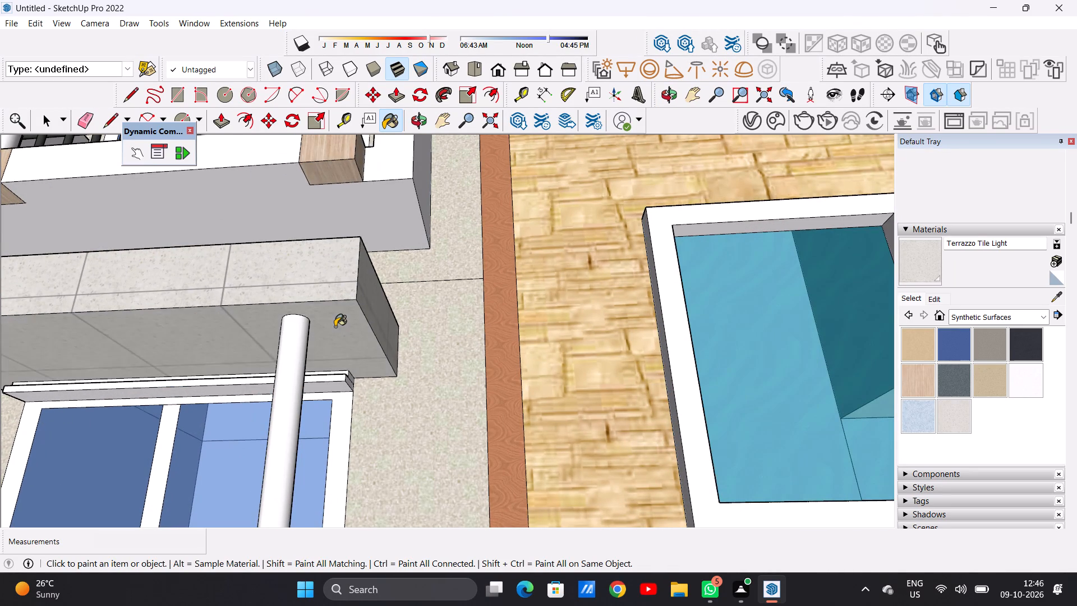
Paint the top and front faces of the right wing's fifth-storey balcony canopy with Terrazzo Tile Light.
{"action": "scroll", "coordinate": [269, 334], "scroll_direction": "down", "scroll_amount": 5}
{"action": "scroll", "coordinate": [324, 342], "scroll_direction": "down", "scroll_amount": 5}
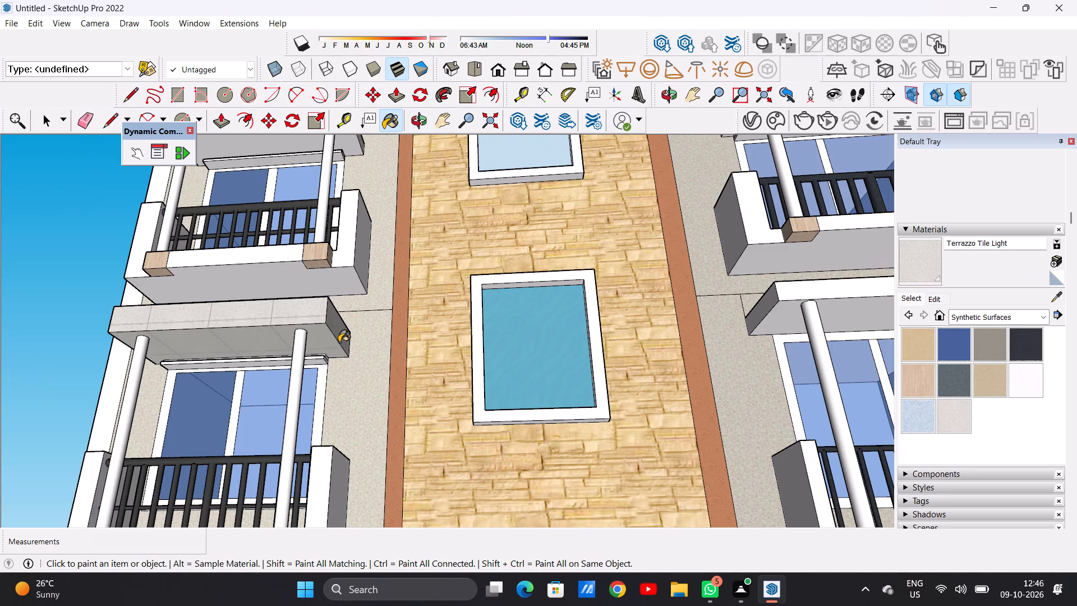
{"action": "scroll", "coordinate": [339, 342], "scroll_direction": "down", "scroll_amount": 6}
{"action": "scroll", "coordinate": [303, 375], "scroll_direction": "down", "scroll_amount": 9}
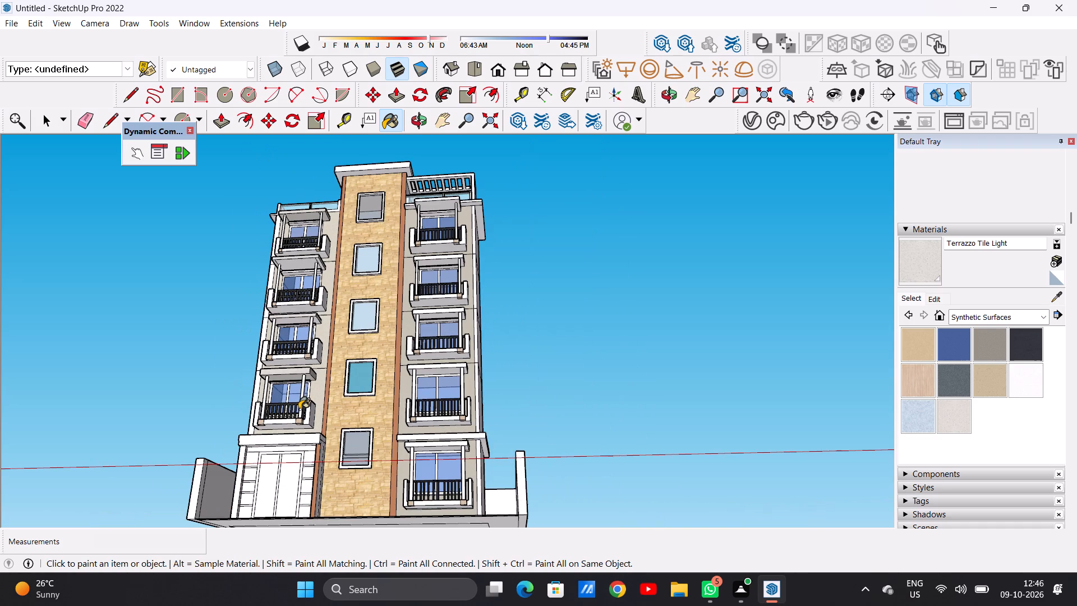
{"action": "scroll", "coordinate": [305, 380], "scroll_direction": "up", "scroll_amount": 9}
{"action": "middle_click_drag", "start_coordinate": [288, 350], "coordinate": [293, 424]}
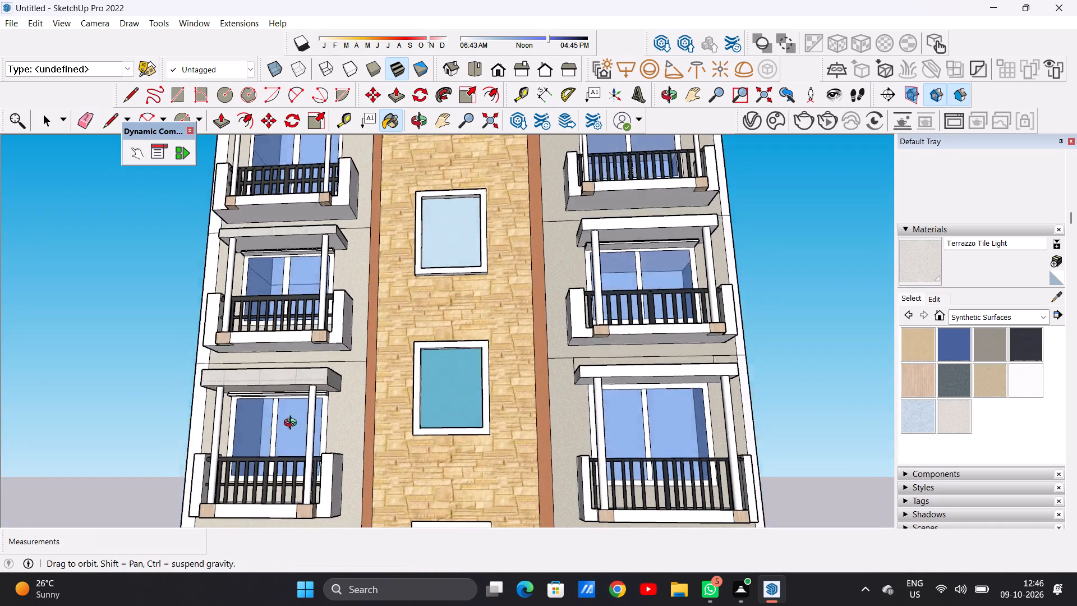
{"action": "middle_click_drag", "start_coordinate": [293, 424], "coordinate": [294, 452]}
{"action": "scroll", "coordinate": [301, 424], "scroll_direction": "down", "scroll_amount": 15}
{"action": "scroll", "coordinate": [377, 315], "scroll_direction": "up", "scroll_amount": 3}
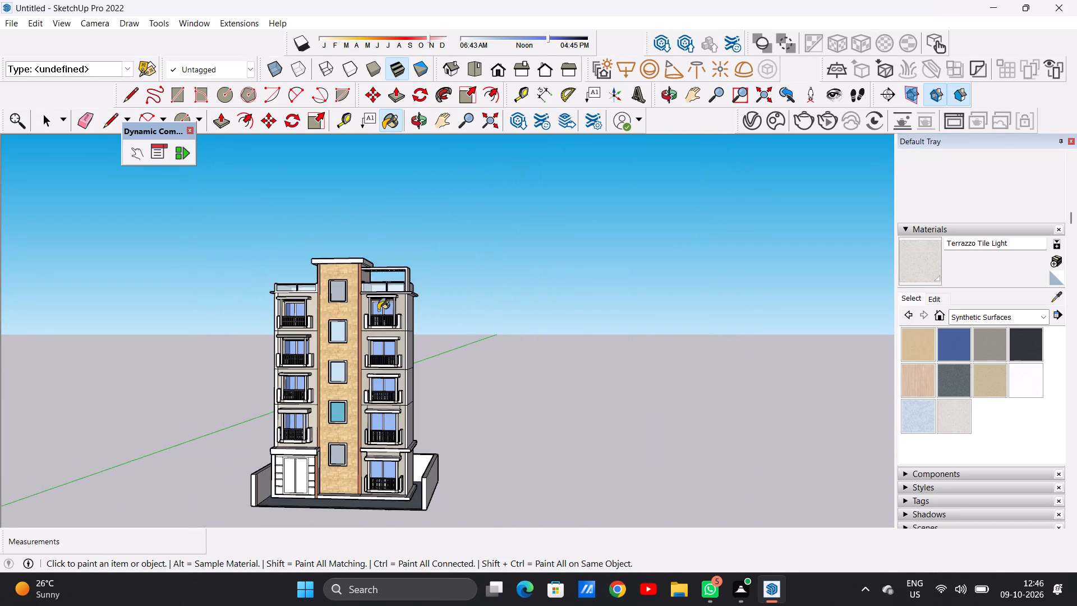
{"action": "scroll", "coordinate": [378, 310], "scroll_direction": "up", "scroll_amount": 17}
{"action": "middle_click_drag", "start_coordinate": [365, 299], "coordinate": [333, 366]}
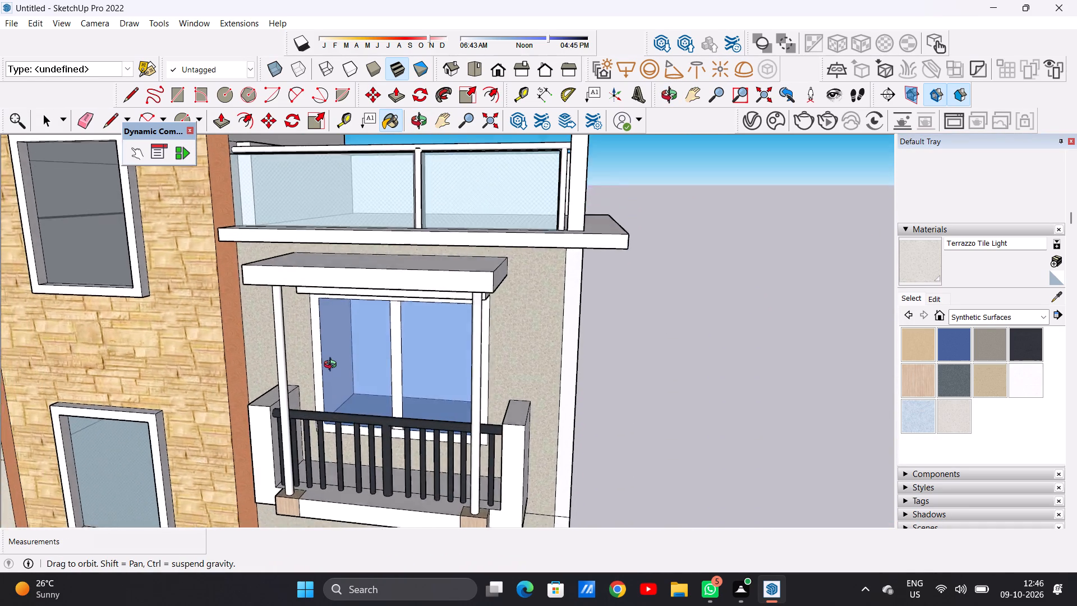
{"action": "middle_click_drag", "start_coordinate": [333, 366], "coordinate": [320, 408]}
{"action": "scroll", "coordinate": [395, 303], "scroll_direction": "up", "scroll_amount": 5}
{"action": "left_click", "coordinate": [412, 270]}
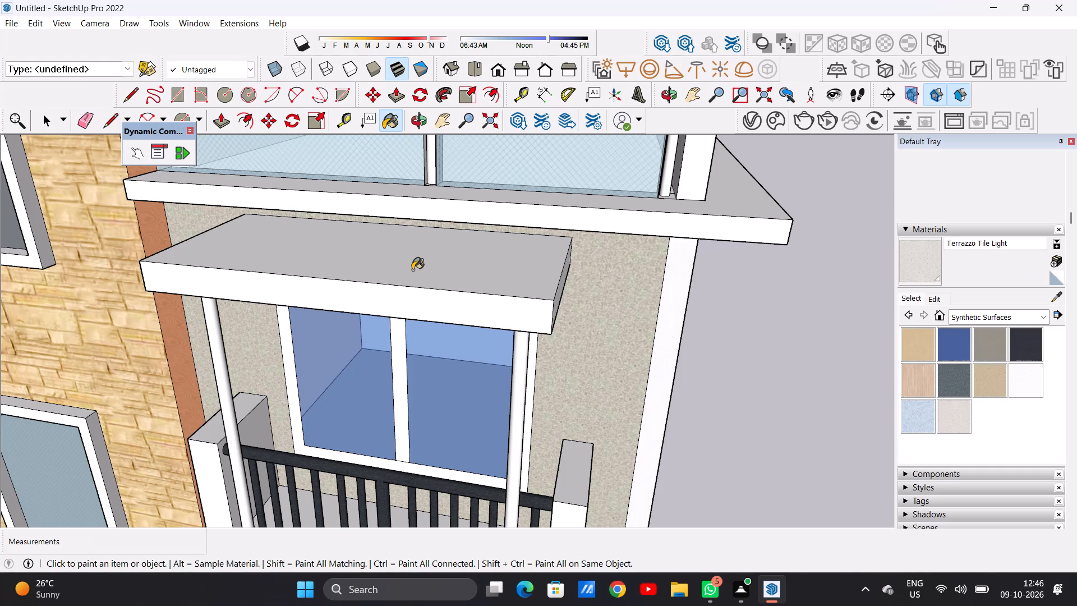
{"action": "left_click", "coordinate": [406, 299]}
Paint both end faces of the right wing's fifth-storey balcony canopy with Terrazzo Tile Light.
{"action": "middle_click_drag", "start_coordinate": [523, 306], "coordinate": [388, 325]}
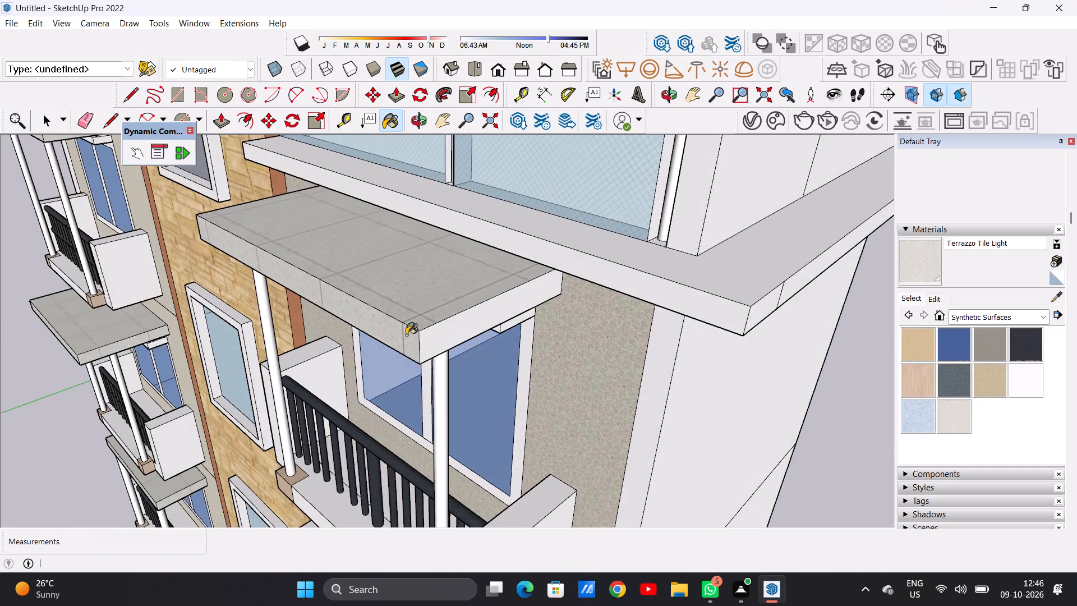
{"action": "scroll", "coordinate": [413, 342], "scroll_direction": "up", "scroll_amount": 5}
{"action": "left_click", "coordinate": [438, 343]}
{"action": "scroll", "coordinate": [398, 274], "scroll_direction": "down", "scroll_amount": 6}
{"action": "scroll", "coordinate": [444, 282], "scroll_direction": "down", "scroll_amount": 5}
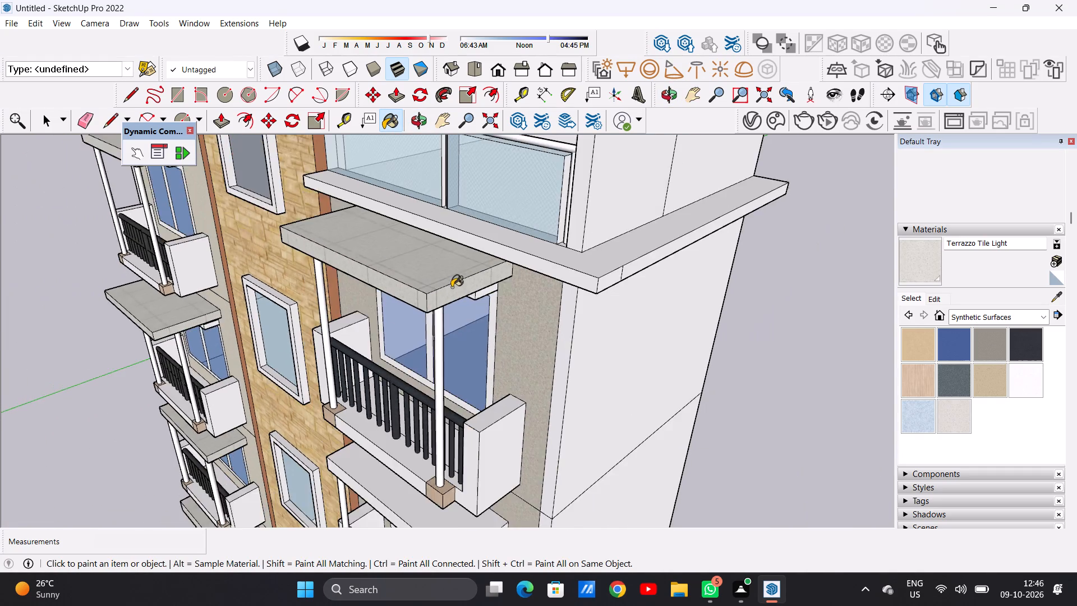
{"action": "scroll", "coordinate": [452, 287], "scroll_direction": "down", "scroll_amount": 8}
{"action": "middle_click_drag", "start_coordinate": [337, 282], "coordinate": [646, 264]}
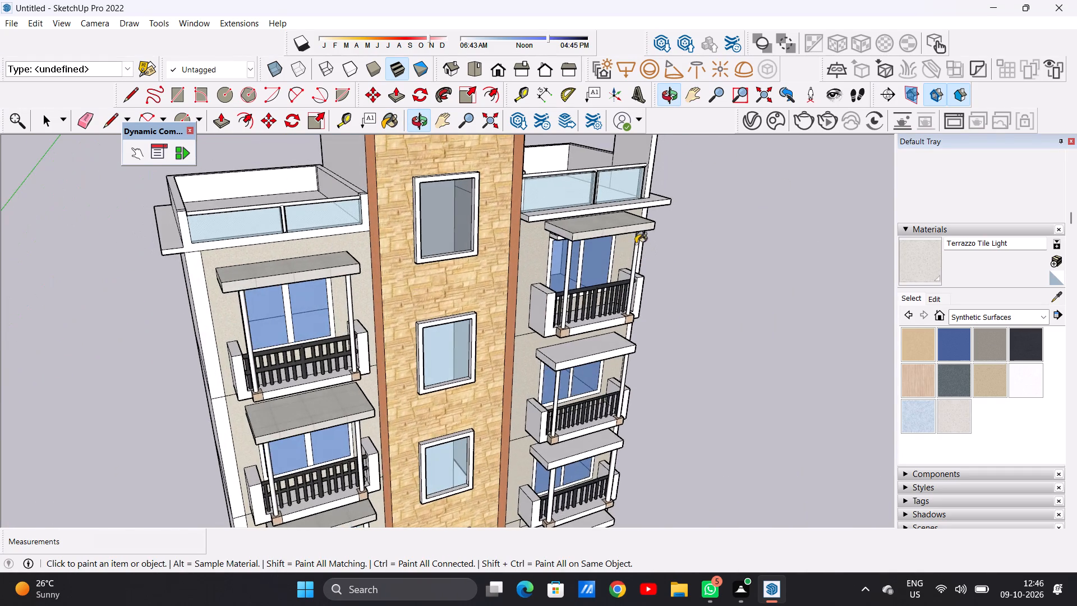
{"action": "scroll", "coordinate": [563, 232], "scroll_direction": "up", "scroll_amount": 13}
{"action": "scroll", "coordinate": [573, 244], "scroll_direction": "down", "scroll_amount": 1}
{"action": "scroll", "coordinate": [573, 244], "scroll_direction": "up", "scroll_amount": 7}
{"action": "left_click", "coordinate": [584, 227]}
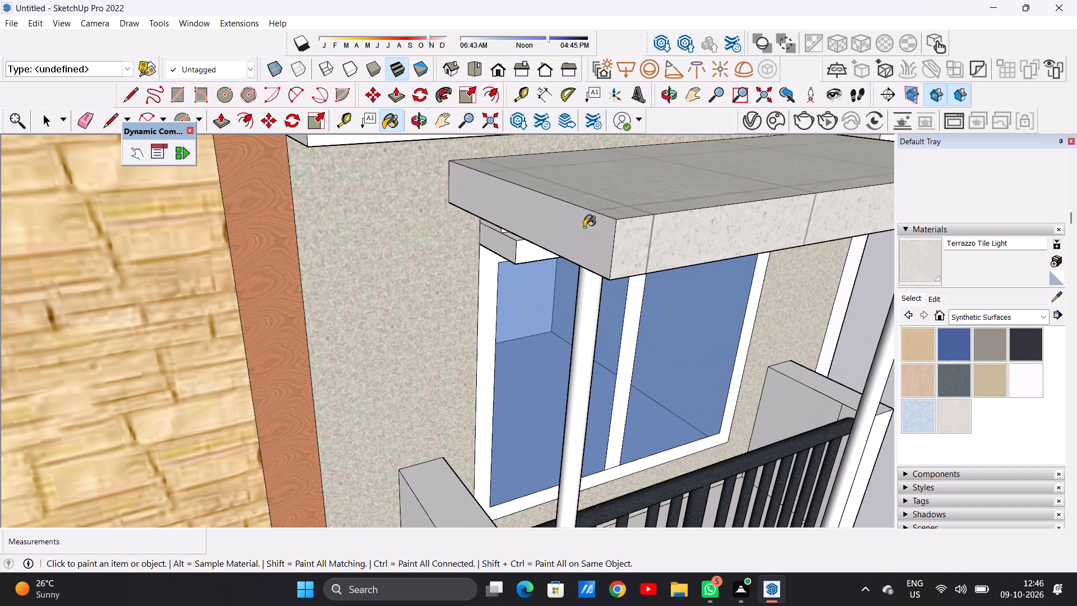
Paint the underside of the right wing's fifth-storey balcony canopy with Terrazzo Tile Light.
{"action": "scroll", "coordinate": [573, 255], "scroll_direction": "down", "scroll_amount": 5}
{"action": "scroll", "coordinate": [402, 279], "scroll_direction": "down", "scroll_amount": 10}
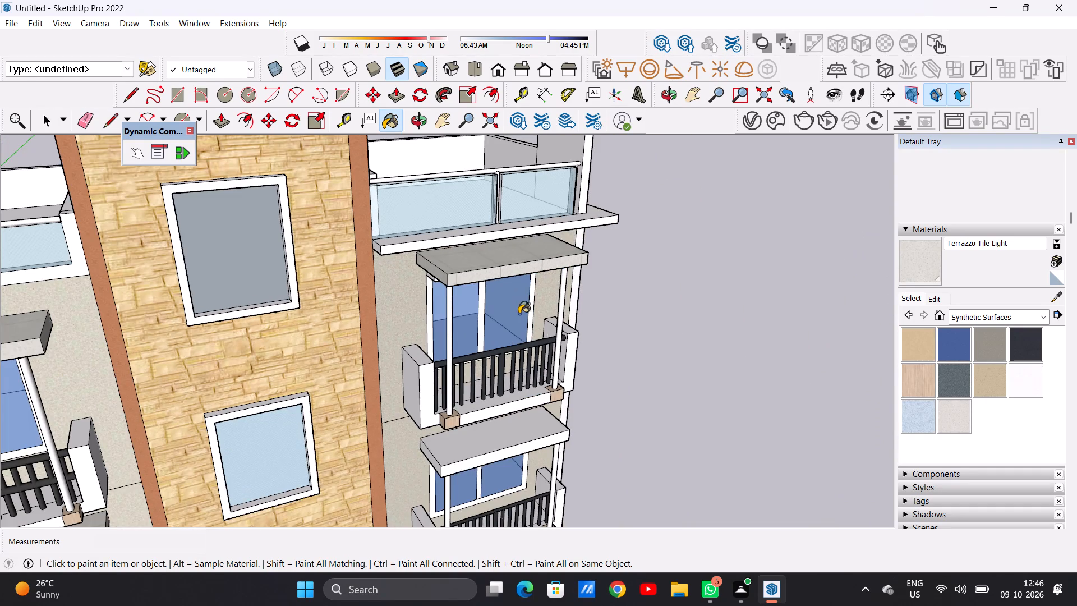
{"action": "middle_click_drag", "start_coordinate": [519, 314], "coordinate": [430, 136]}
{"action": "scroll", "coordinate": [486, 252], "scroll_direction": "up", "scroll_amount": 3}
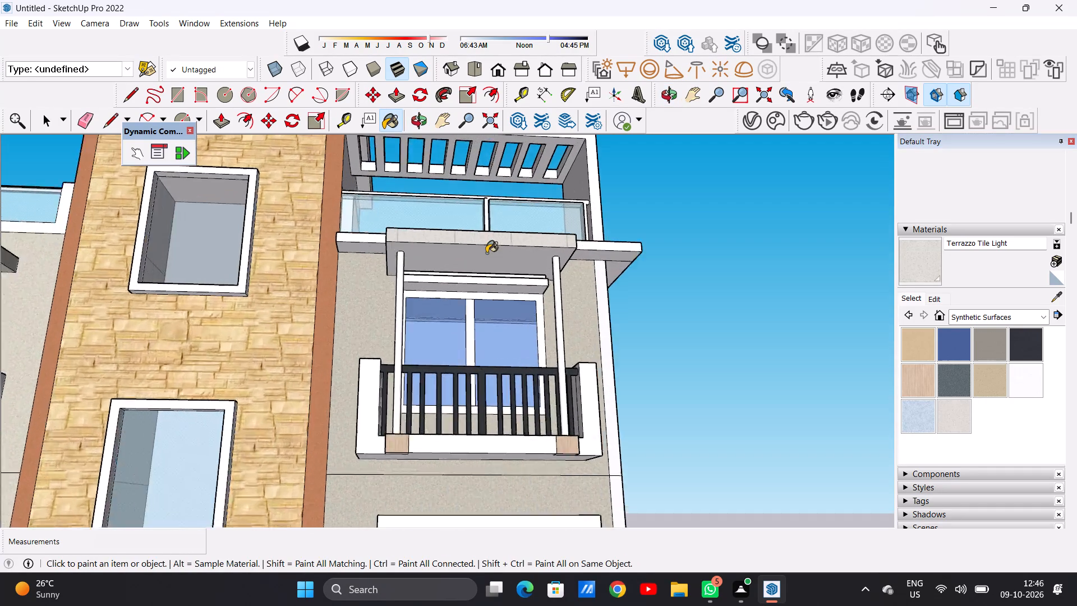
{"action": "scroll", "coordinate": [486, 253], "scroll_direction": "up", "scroll_amount": 9}
{"action": "left_click", "coordinate": [484, 253]}
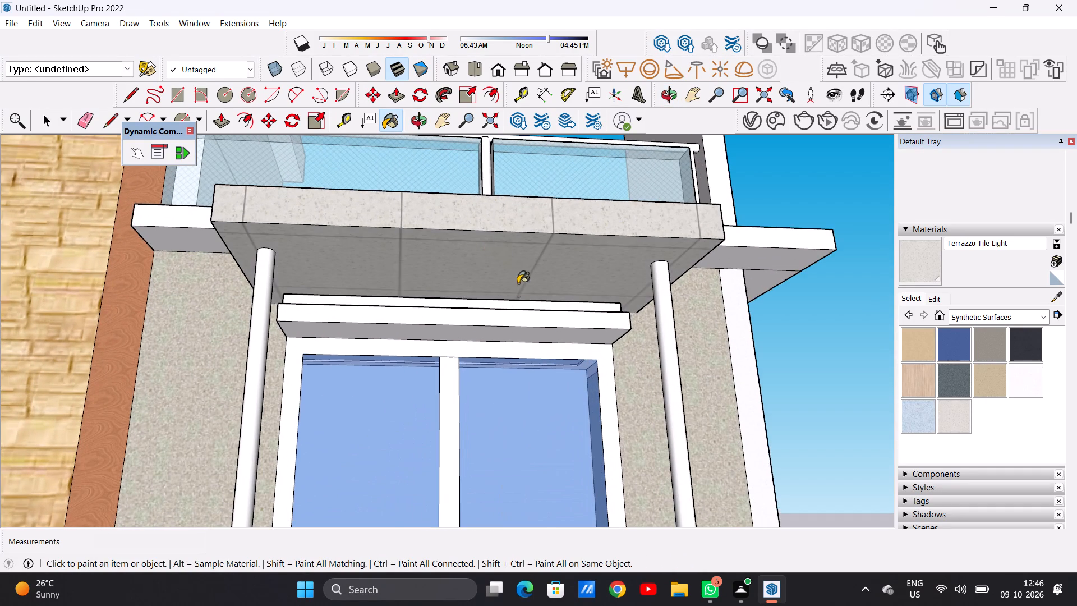
Paint the front, underside and top faces of the right wing's fourth-storey balcony canopy with Terrazzo Tile Light.
{"action": "scroll", "coordinate": [519, 299], "scroll_direction": "down", "scroll_amount": 20}
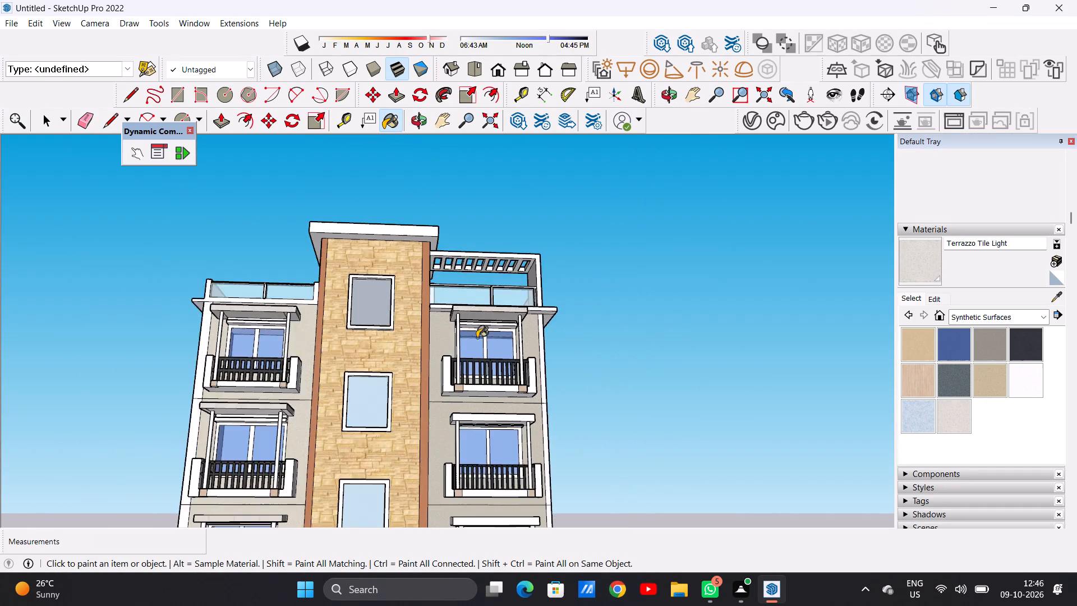
{"action": "scroll", "coordinate": [477, 338], "scroll_direction": "down", "scroll_amount": 2}
{"action": "scroll", "coordinate": [500, 406], "scroll_direction": "up", "scroll_amount": 15}
{"action": "scroll", "coordinate": [473, 377], "scroll_direction": "up", "scroll_amount": 7}
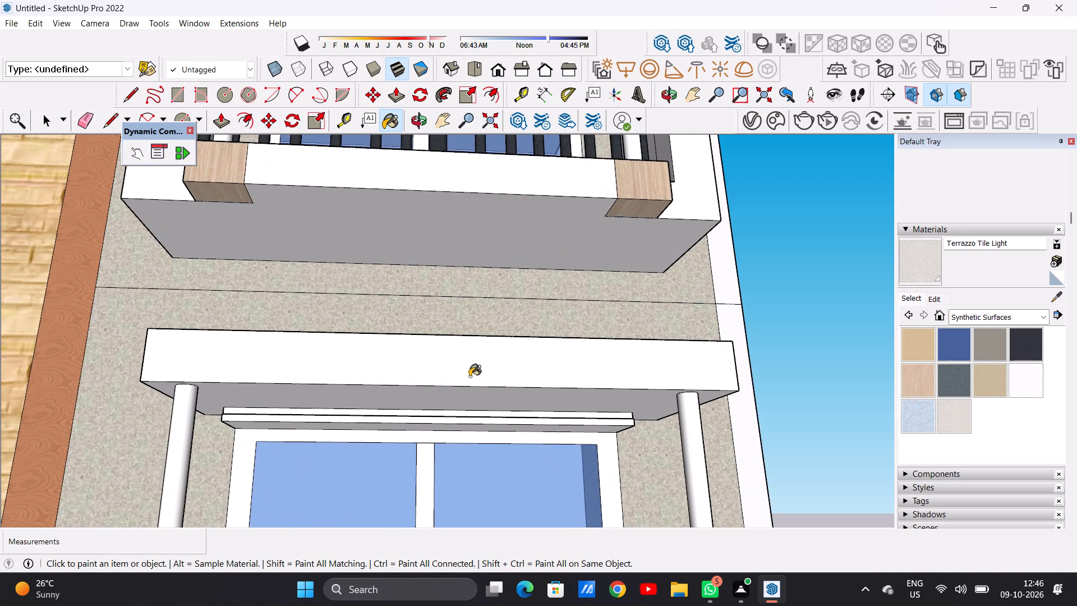
{"action": "left_click", "coordinate": [466, 375]}
{"action": "left_click", "coordinate": [463, 396]}
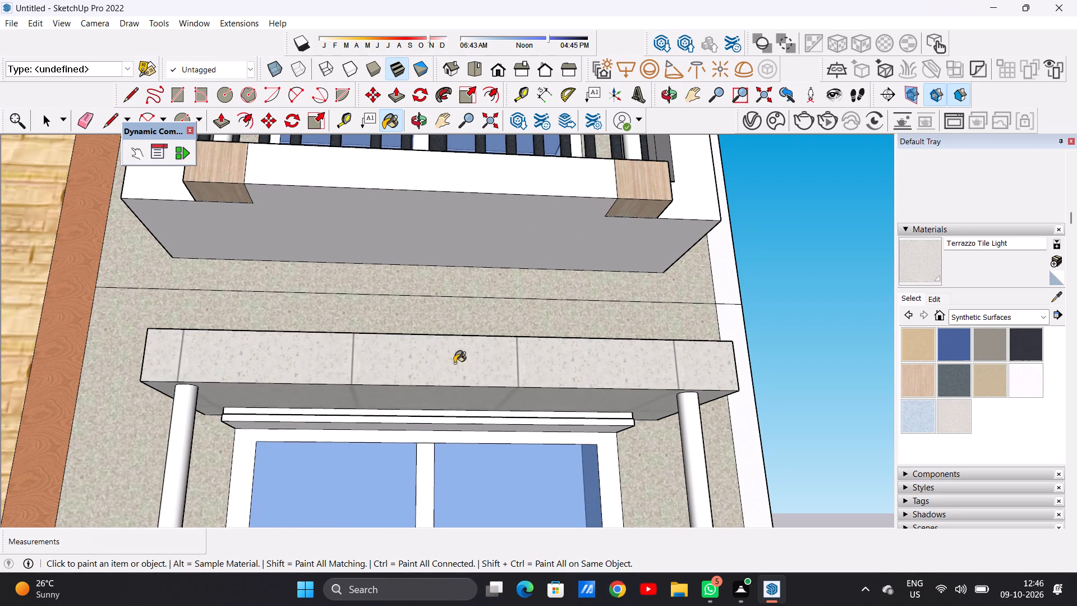
{"action": "middle_click_drag", "start_coordinate": [454, 371], "coordinate": [475, 480]}
{"action": "left_click", "coordinate": [484, 359]}
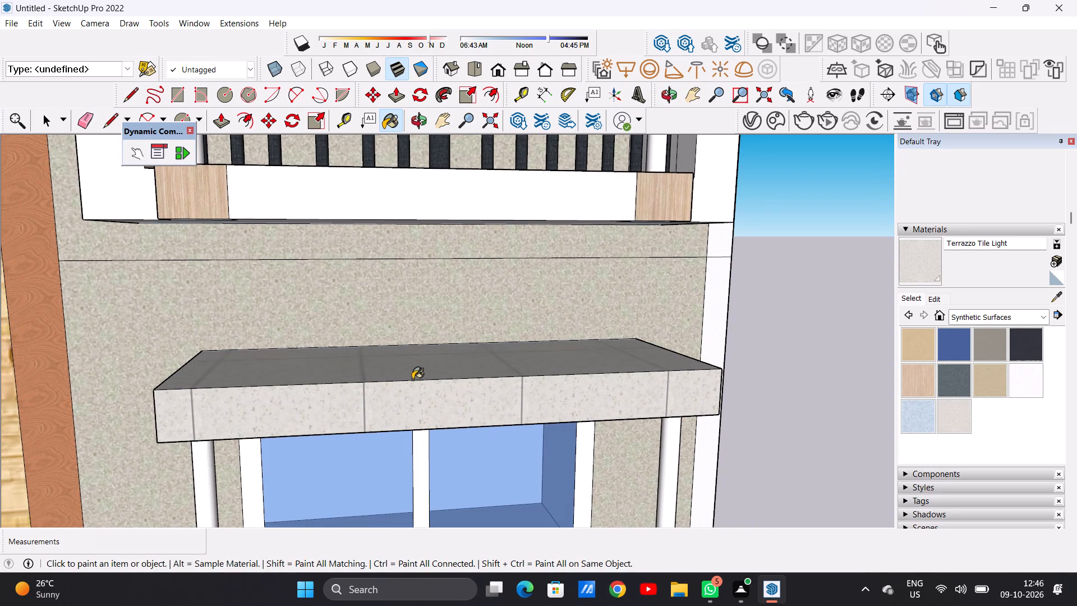
Paint both end faces of the right wing's fourth-storey balcony canopy with Terrazzo Tile Light.
{"action": "scroll", "coordinate": [412, 379], "scroll_direction": "down", "scroll_amount": 4}
{"action": "middle_click_drag", "start_coordinate": [326, 401], "coordinate": [510, 387]}
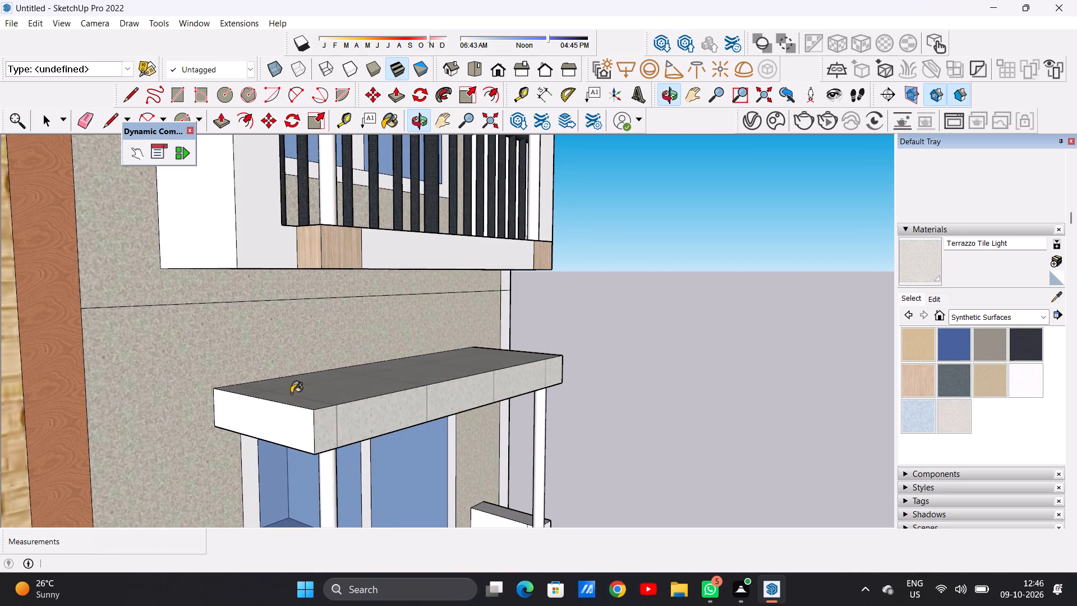
{"action": "left_click", "coordinate": [292, 424]}
{"action": "middle_click_drag", "start_coordinate": [578, 381], "coordinate": [234, 392]}
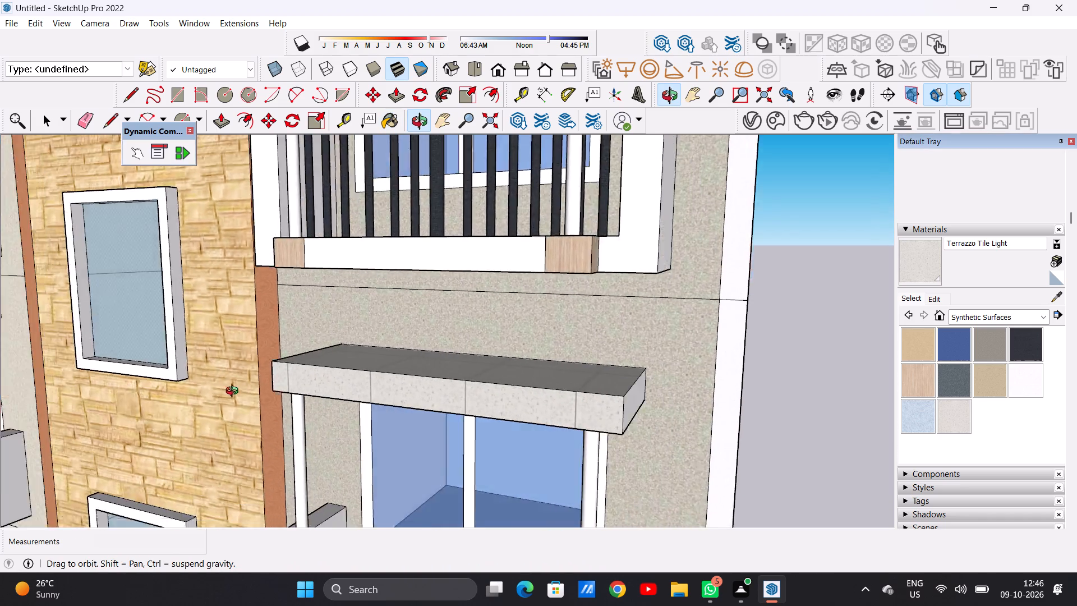
{"action": "middle_click_drag", "start_coordinate": [234, 392], "coordinate": [165, 392]}
{"action": "left_click", "coordinate": [596, 418]}
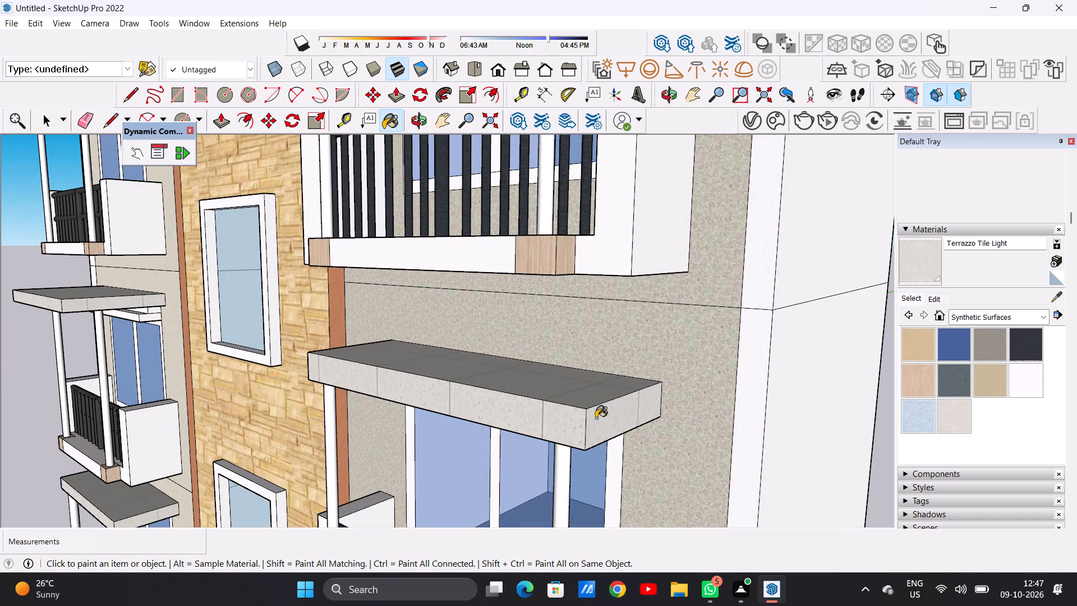
Paint the top and front faces of the right wing's third-storey balcony canopy with Terrazzo Tile Light.
{"action": "scroll", "coordinate": [547, 420], "scroll_direction": "down", "scroll_amount": 14}
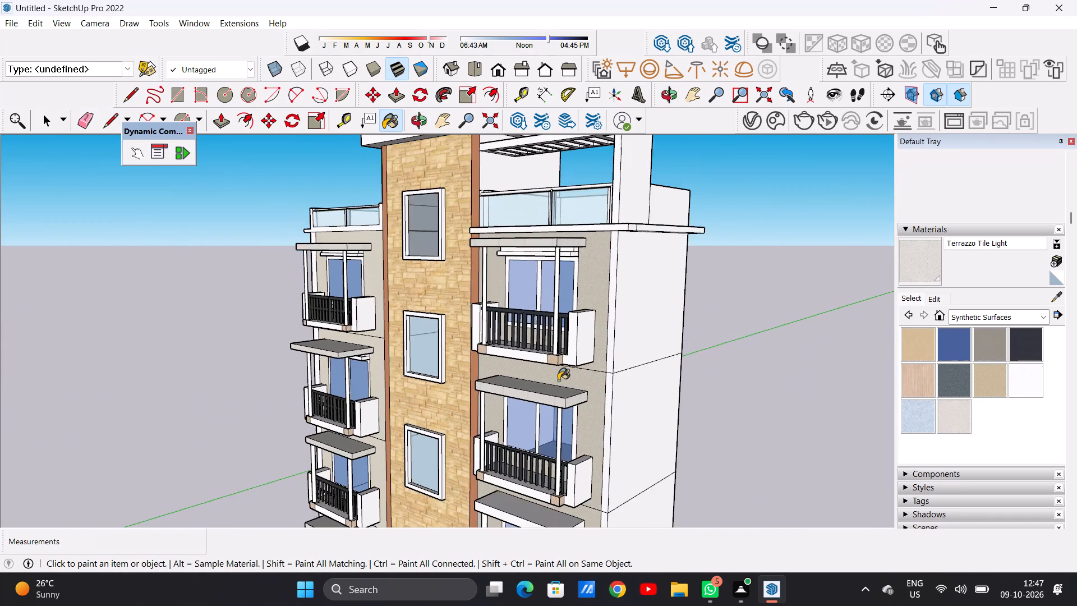
{"action": "scroll", "coordinate": [558, 382], "scroll_direction": "down", "scroll_amount": 8}
{"action": "middle_click_drag", "start_coordinate": [542, 410], "coordinate": [624, 406]}
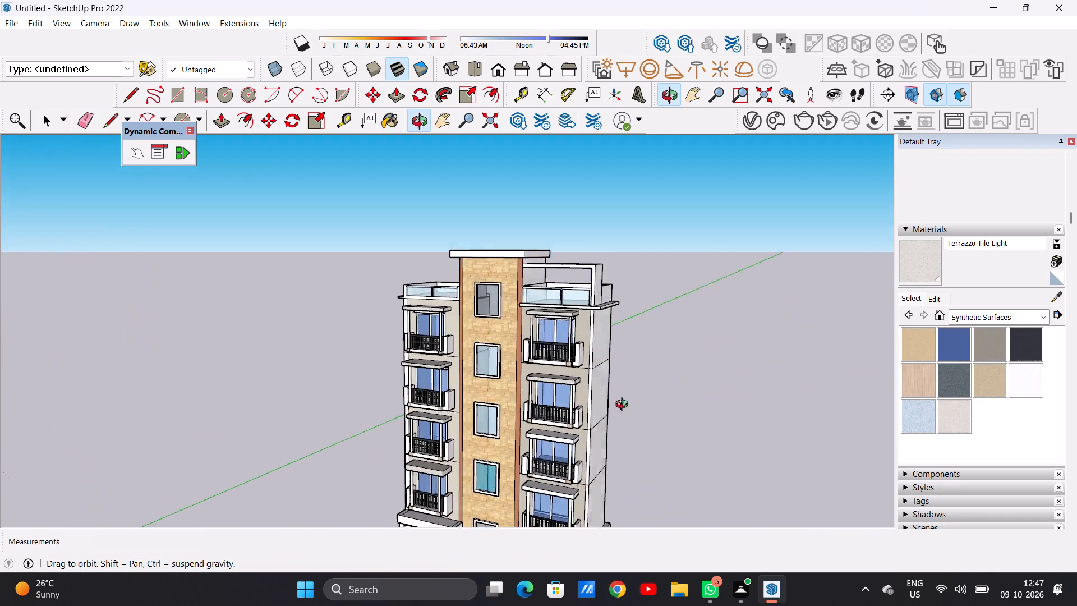
{"action": "middle_click_drag", "start_coordinate": [624, 406], "coordinate": [665, 388]}
{"action": "scroll", "coordinate": [512, 395], "scroll_direction": "down", "scroll_amount": 3}
{"action": "scroll", "coordinate": [550, 438], "scroll_direction": "up", "scroll_amount": 11}
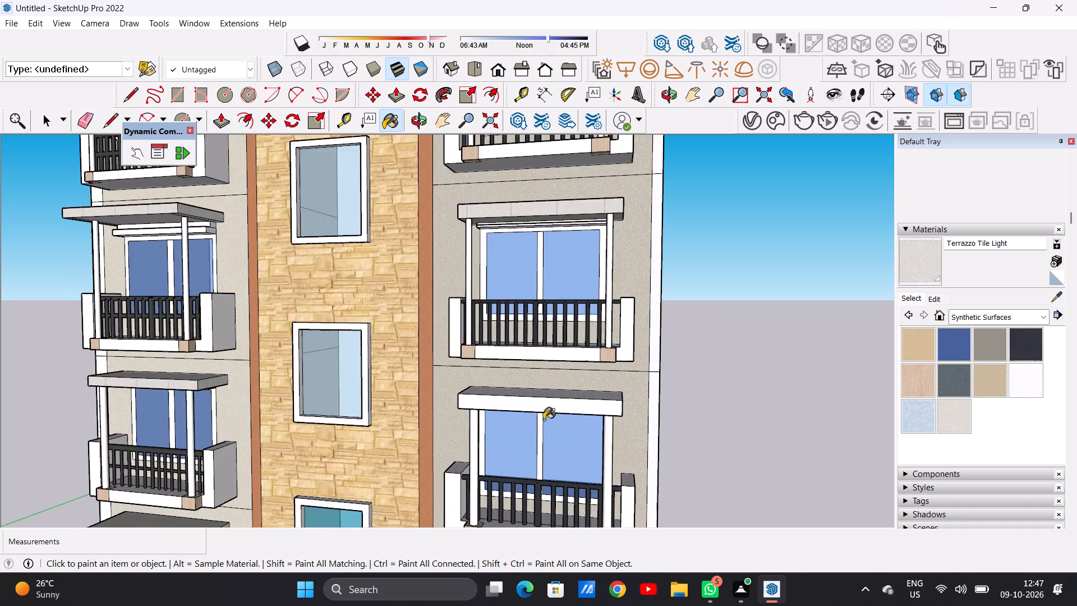
{"action": "scroll", "coordinate": [544, 420], "scroll_direction": "up", "scroll_amount": 18}
{"action": "middle_click_drag", "start_coordinate": [517, 367], "coordinate": [533, 433]}
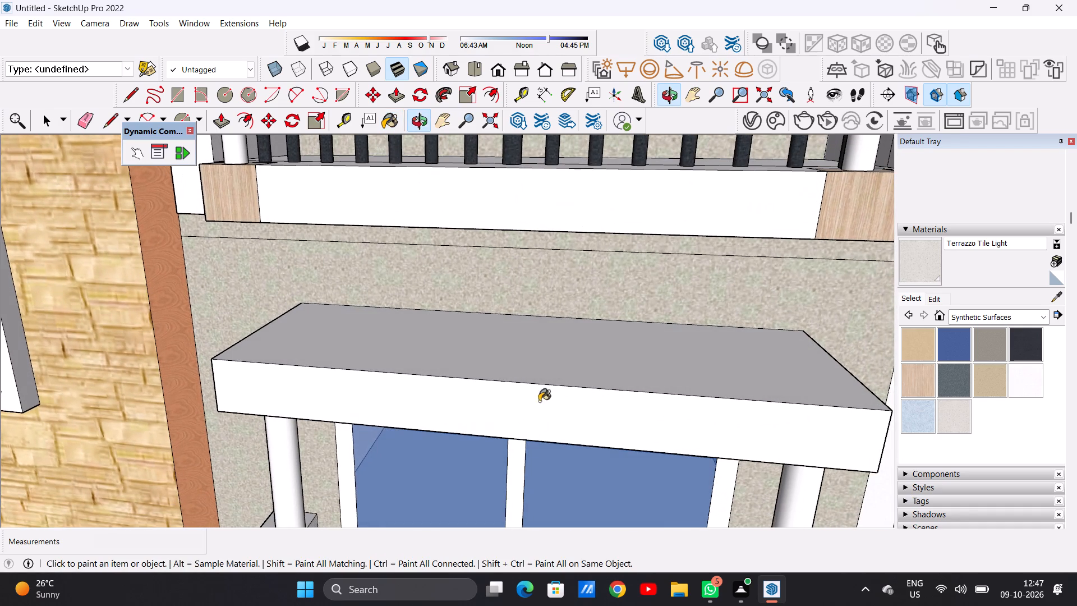
{"action": "left_click", "coordinate": [535, 369]}
{"action": "left_click", "coordinate": [538, 406]}
Paint the tower-side end face of the right wing's third-storey balcony canopy with Terrazzo Tile Light.
{"action": "scroll", "coordinate": [523, 400], "scroll_direction": "down", "scroll_amount": 6}
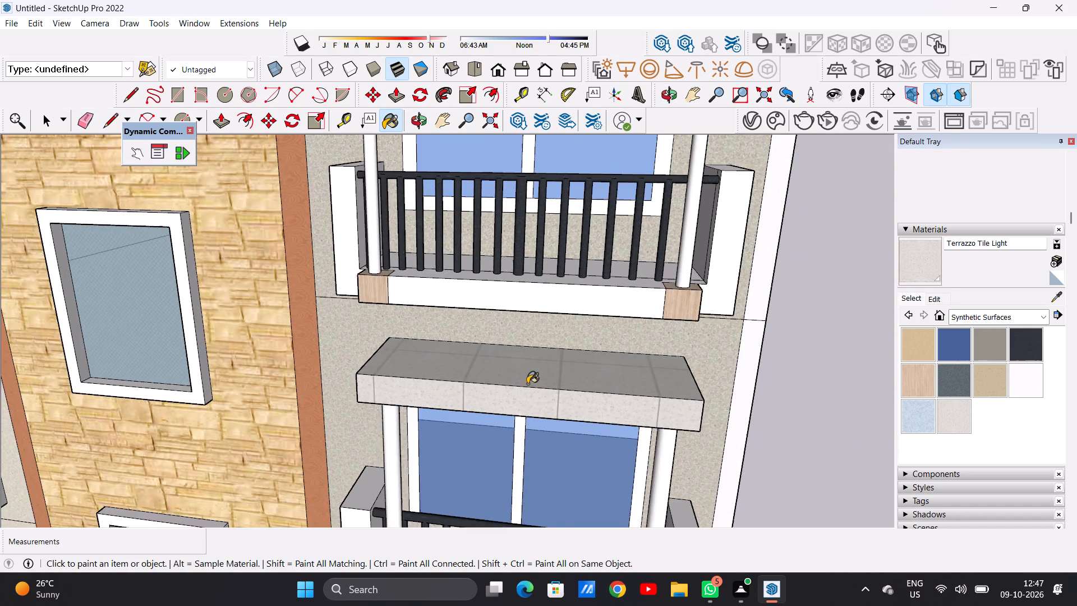
{"action": "scroll", "coordinate": [527, 384], "scroll_direction": "down", "scroll_amount": 9}
{"action": "middle_click_drag", "start_coordinate": [436, 393], "coordinate": [612, 384]}
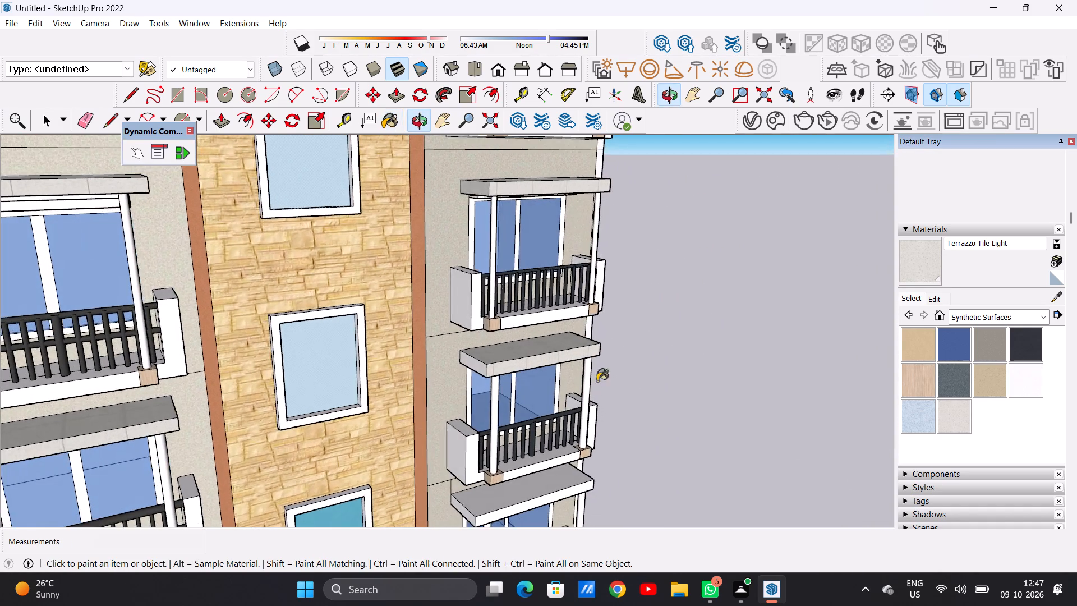
{"action": "scroll", "coordinate": [482, 384], "scroll_direction": "up", "scroll_amount": 12}
{"action": "scroll", "coordinate": [473, 339], "scroll_direction": "up", "scroll_amount": 4}
{"action": "left_click", "coordinate": [473, 339]}
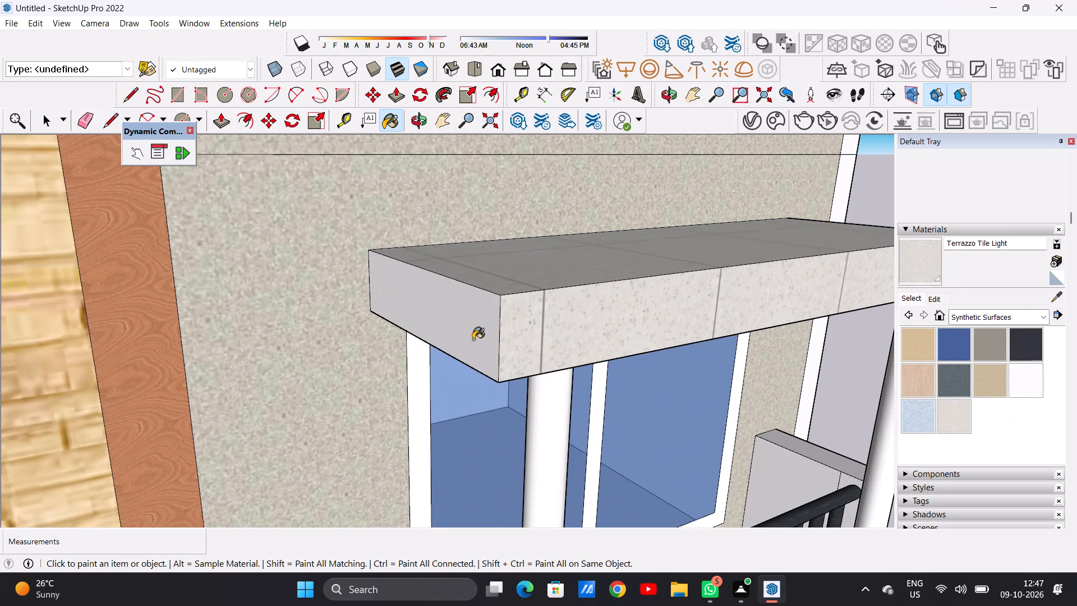
Paint the outer end face and underside of the right wing's third-storey balcony canopy with Terrazzo Tile Light.
{"action": "scroll", "coordinate": [355, 415], "scroll_direction": "down", "scroll_amount": 17}
{"action": "middle_click_drag", "start_coordinate": [524, 364], "coordinate": [443, 366]}
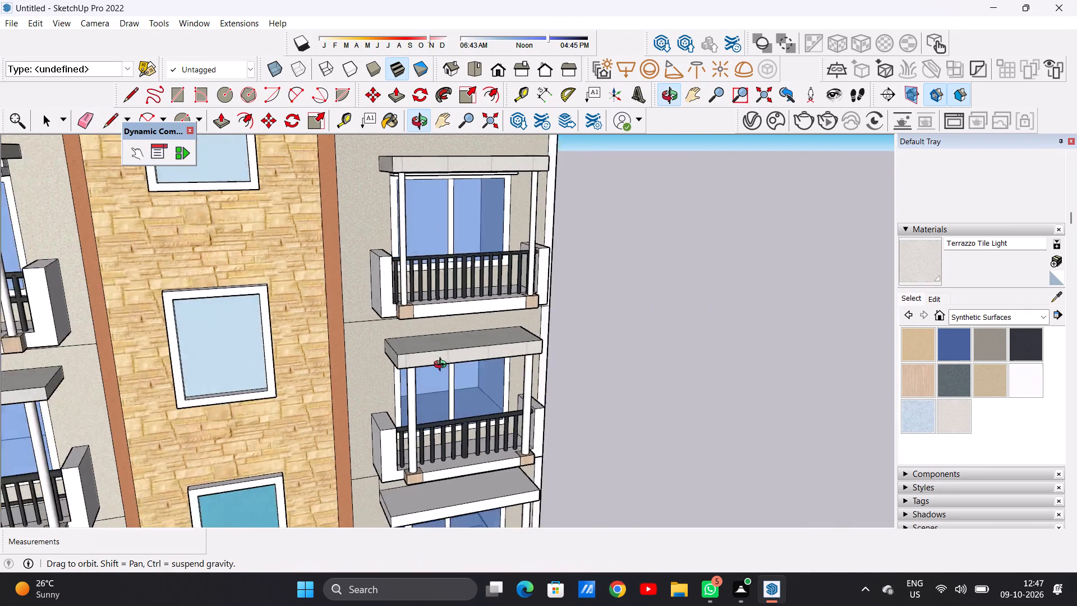
{"action": "middle_click_drag", "start_coordinate": [443, 366], "coordinate": [185, 359]}
{"action": "scroll", "coordinate": [555, 365], "scroll_direction": "up", "scroll_amount": 8}
{"action": "scroll", "coordinate": [521, 384], "scroll_direction": "down", "scroll_amount": 1}
{"action": "scroll", "coordinate": [521, 384], "scroll_direction": "up", "scroll_amount": 7}
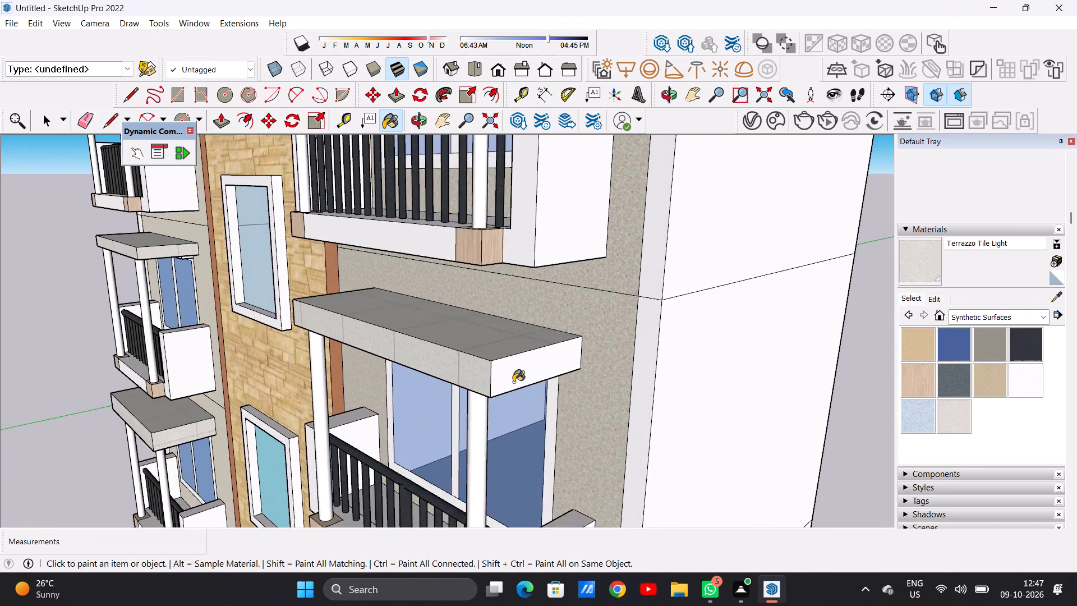
{"action": "scroll", "coordinate": [513, 382], "scroll_direction": "up", "scroll_amount": 4}
{"action": "left_click", "coordinate": [495, 369]}
{"action": "scroll", "coordinate": [534, 379], "scroll_direction": "down", "scroll_amount": 11}
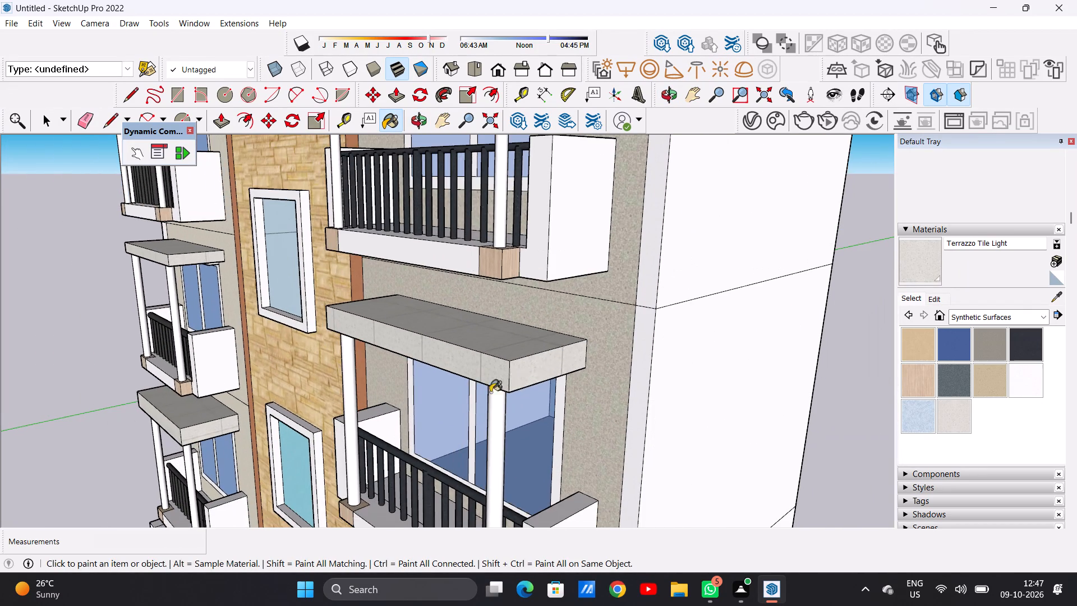
{"action": "middle_click_drag", "start_coordinate": [485, 397], "coordinate": [545, 268]}
{"action": "scroll", "coordinate": [630, 192], "scroll_direction": "up", "scroll_amount": 6}
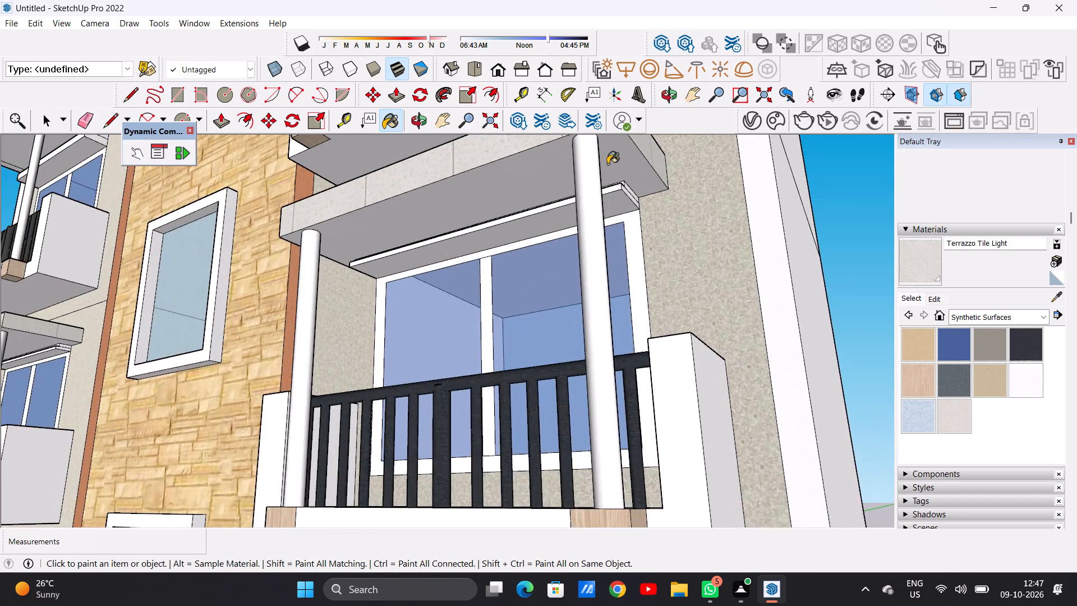
{"action": "scroll", "coordinate": [607, 164], "scroll_direction": "up", "scroll_amount": 5}
{"action": "left_click", "coordinate": [606, 162]}
{"action": "scroll", "coordinate": [548, 341], "scroll_direction": "down", "scroll_amount": 2}
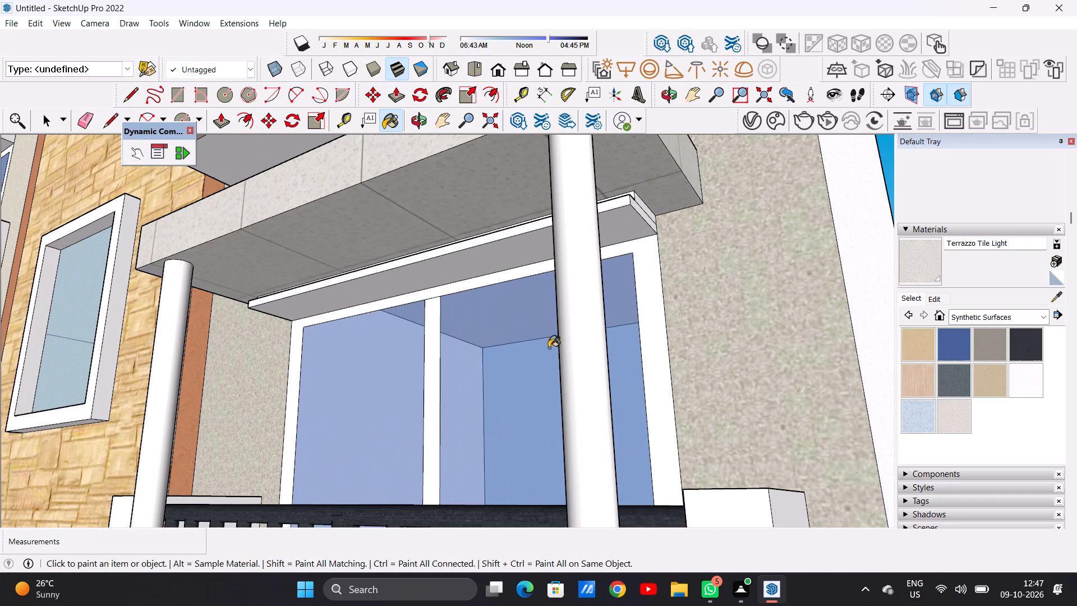
Paint the top and front faces of the right wing's second-storey balcony canopy with Terrazzo Tile Light.
{"action": "scroll", "coordinate": [549, 348], "scroll_direction": "down", "scroll_amount": 8}
{"action": "scroll", "coordinate": [602, 355], "scroll_direction": "down", "scroll_amount": 10}
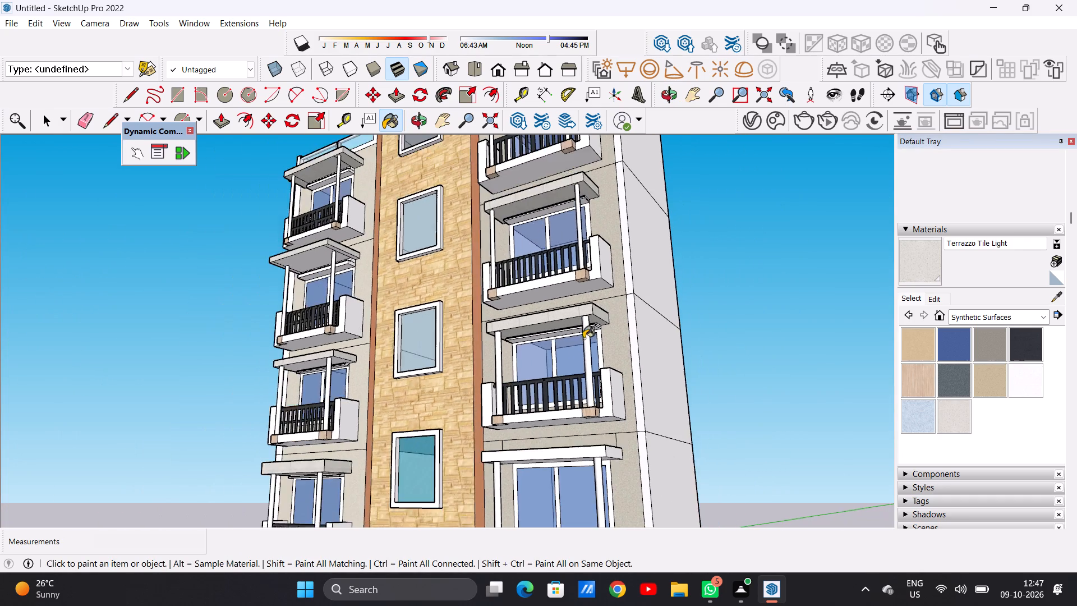
{"action": "scroll", "coordinate": [583, 338], "scroll_direction": "down", "scroll_amount": 7}
{"action": "scroll", "coordinate": [546, 407], "scroll_direction": "up", "scroll_amount": 11}
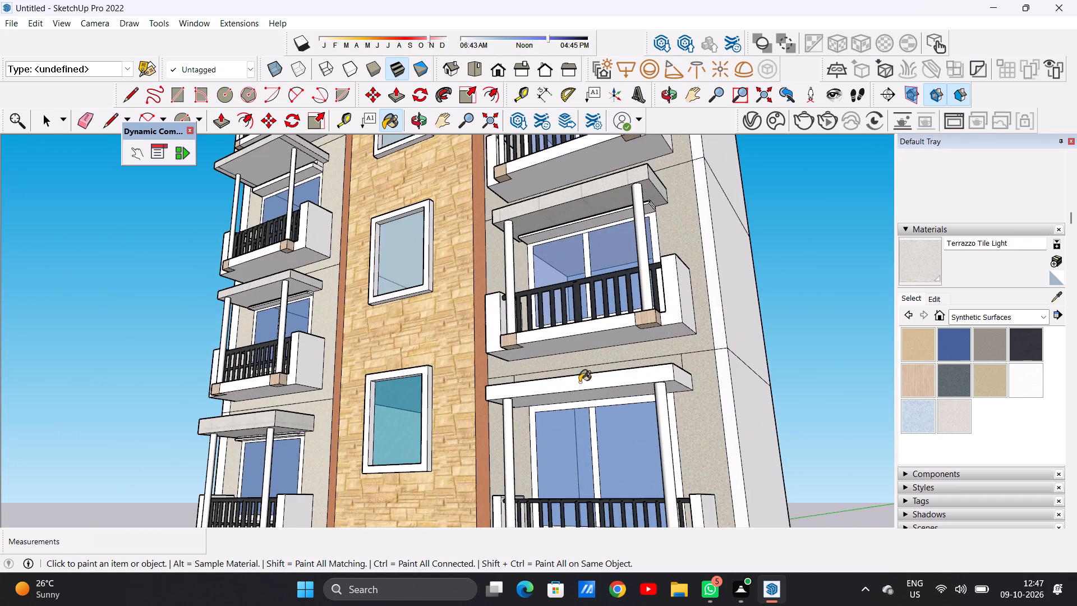
{"action": "scroll", "coordinate": [579, 382], "scroll_direction": "up", "scroll_amount": 4}
{"action": "middle_click_drag", "start_coordinate": [569, 384], "coordinate": [620, 466]}
{"action": "scroll", "coordinate": [628, 453], "scroll_direction": "up", "scroll_amount": 4}
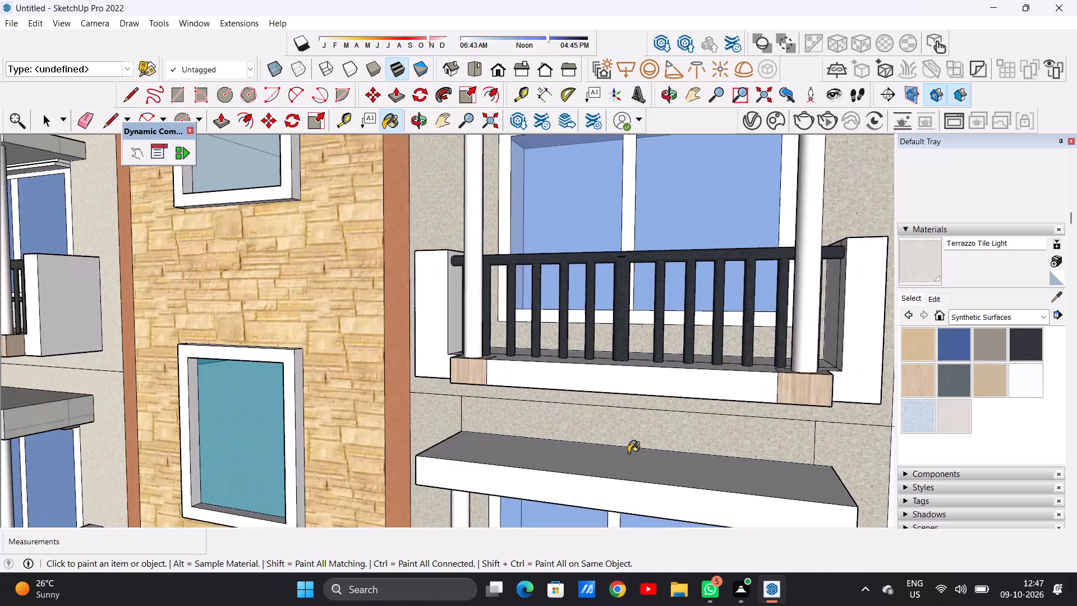
{"action": "scroll", "coordinate": [628, 453], "scroll_direction": "up", "scroll_amount": 3}
{"action": "left_click", "coordinate": [604, 463]}
{"action": "left_click", "coordinate": [533, 495]}
Paint both end faces and the underside of the right wing's second-storey balcony canopy with Terrazzo Tile Light.
{"action": "scroll", "coordinate": [569, 458], "scroll_direction": "down", "scroll_amount": 12}
{"action": "middle_click_drag", "start_coordinate": [510, 453], "coordinate": [728, 461]}
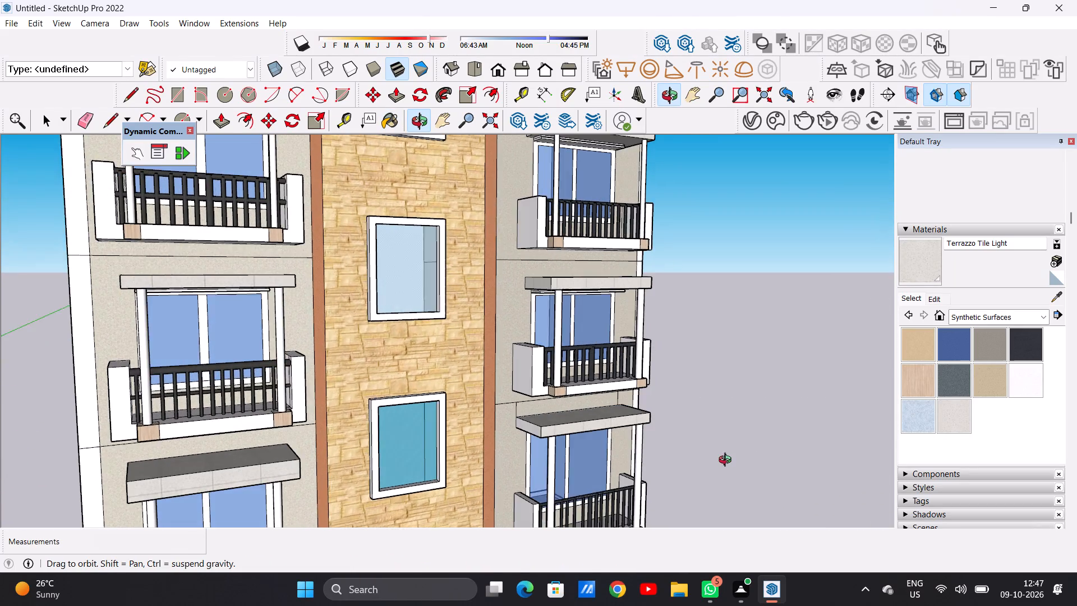
{"action": "middle_click_drag", "start_coordinate": [728, 461], "coordinate": [731, 455]}
{"action": "scroll", "coordinate": [553, 439], "scroll_direction": "up", "scroll_amount": 18}
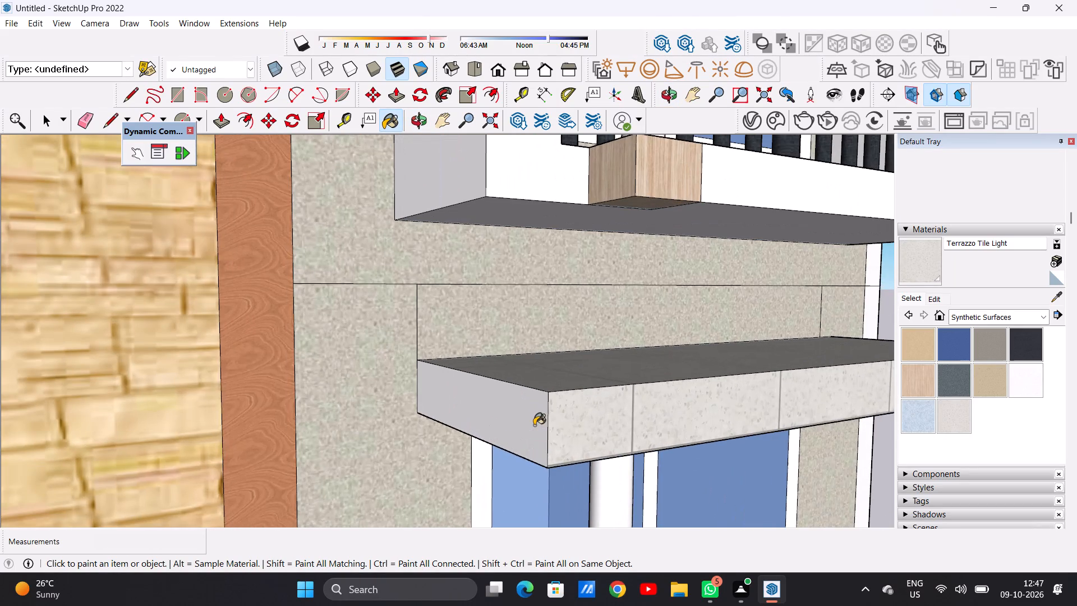
{"action": "left_click", "coordinate": [530, 422]}
{"action": "scroll", "coordinate": [503, 433], "scroll_direction": "down", "scroll_amount": 14}
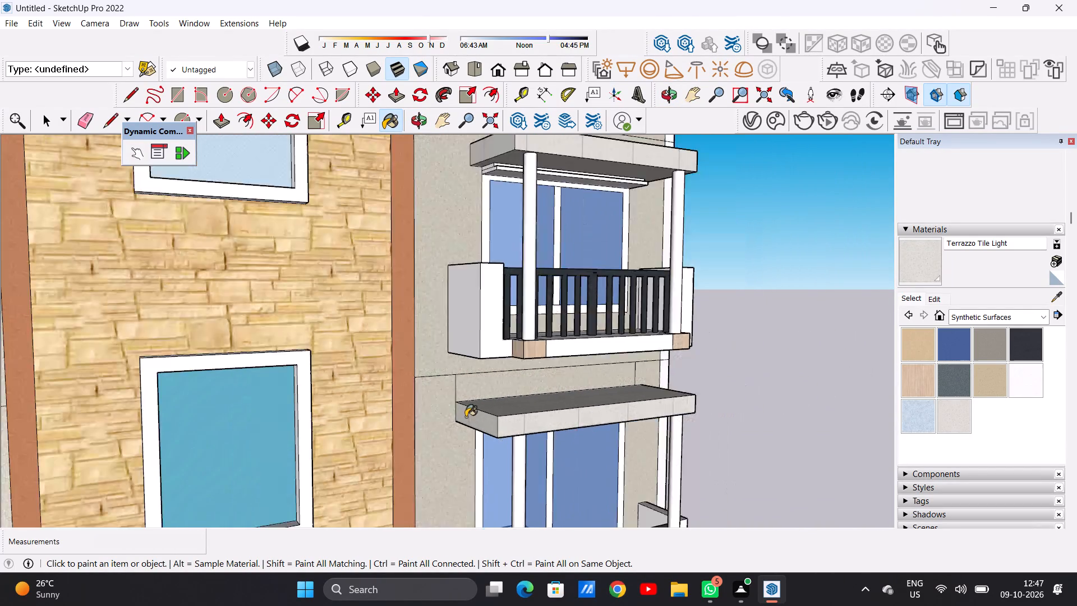
{"action": "scroll", "coordinate": [466, 417], "scroll_direction": "down", "scroll_amount": 6}
{"action": "middle_click_drag", "start_coordinate": [639, 428], "coordinate": [308, 425]}
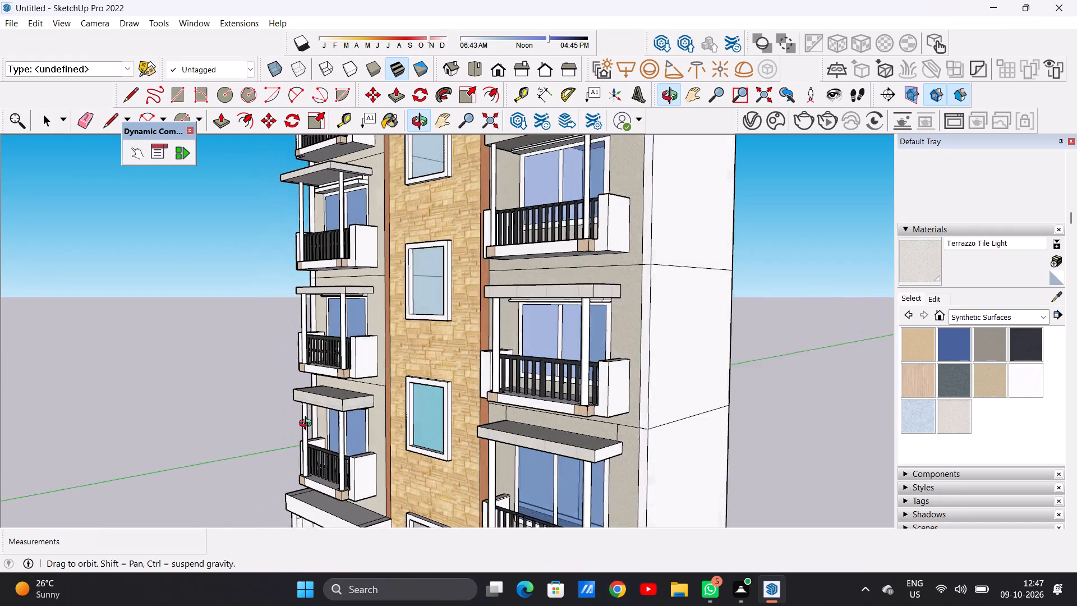
{"action": "middle_click_drag", "start_coordinate": [308, 425], "coordinate": [307, 425]}
{"action": "scroll", "coordinate": [607, 457], "scroll_direction": "up", "scroll_amount": 11}
{"action": "left_click", "coordinate": [572, 449]}
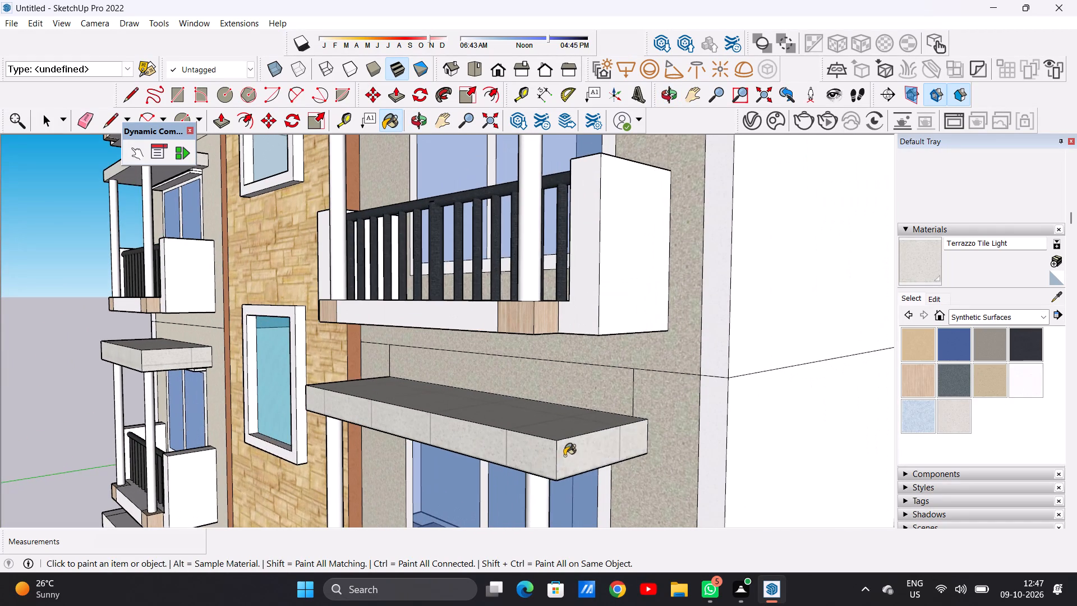
{"action": "middle_click_drag", "start_coordinate": [537, 494], "coordinate": [616, 351]}
{"action": "left_click", "coordinate": [616, 389]}
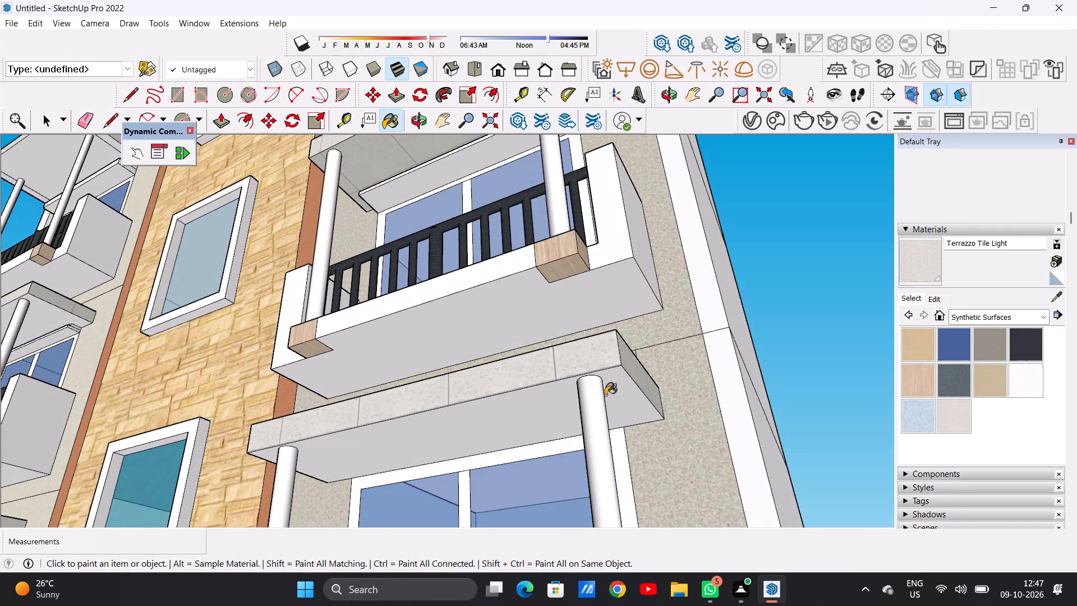
Examine the right wing's balcony canopies from below for remaining unpainted faces.
{"action": "scroll", "coordinate": [526, 419], "scroll_direction": "down", "scroll_amount": 20}
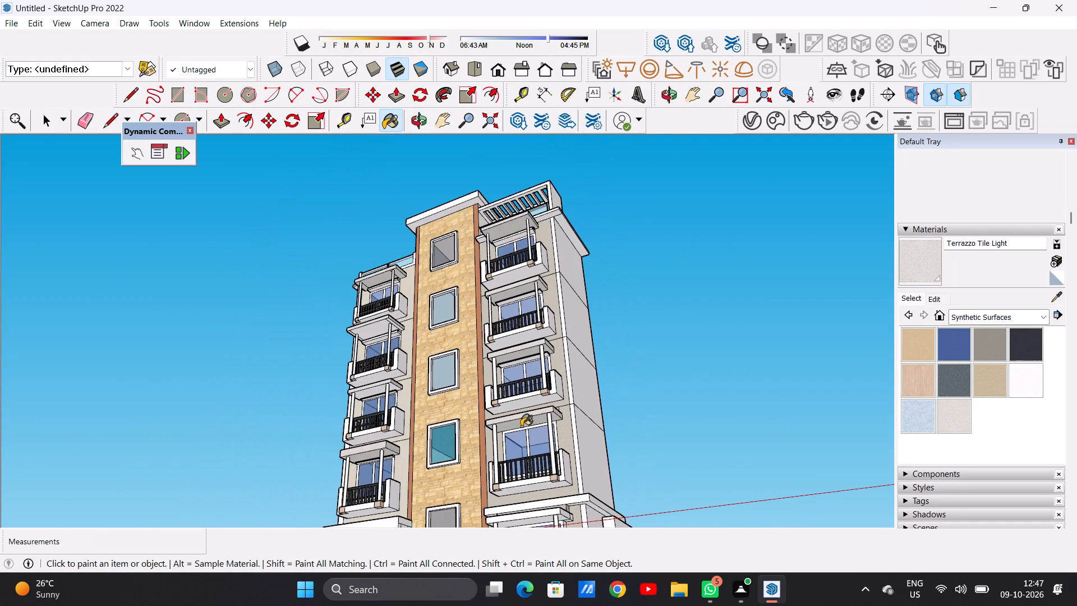
{"action": "middle_click_drag", "start_coordinate": [534, 481], "coordinate": [609, 526]}
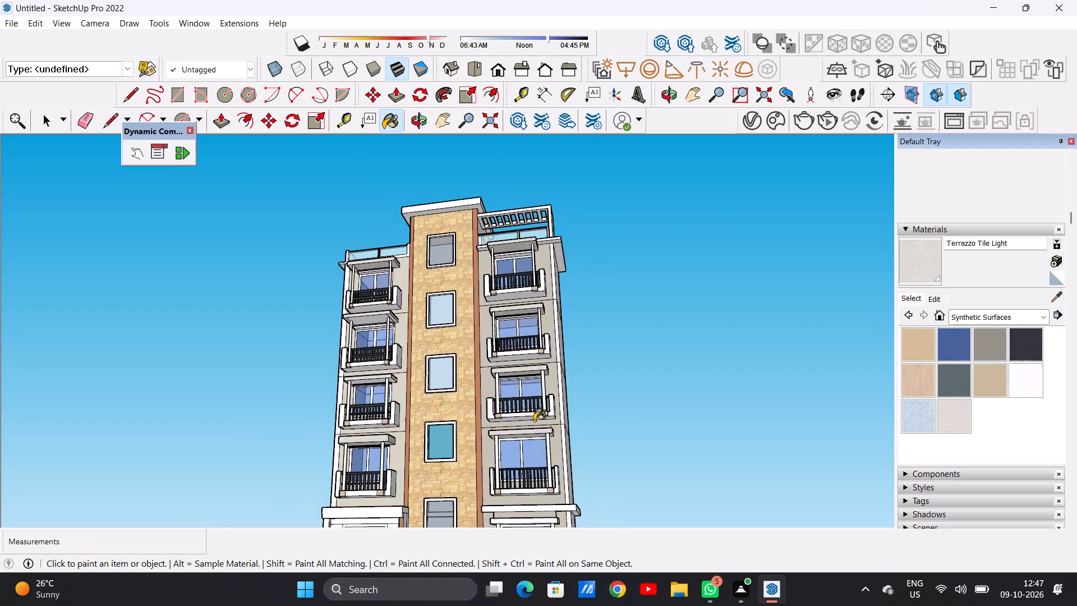
{"action": "scroll", "coordinate": [534, 421], "scroll_direction": "up", "scroll_amount": 6}
{"action": "scroll", "coordinate": [533, 421], "scroll_direction": "down", "scroll_amount": 1}
{"action": "scroll", "coordinate": [533, 421], "scroll_direction": "up", "scroll_amount": 1}
{"action": "scroll", "coordinate": [532, 435], "scroll_direction": "down", "scroll_amount": 1}
{"action": "scroll", "coordinate": [532, 437], "scroll_direction": "up", "scroll_amount": 12}
{"action": "middle_click_drag", "start_coordinate": [530, 472], "coordinate": [540, 428]}
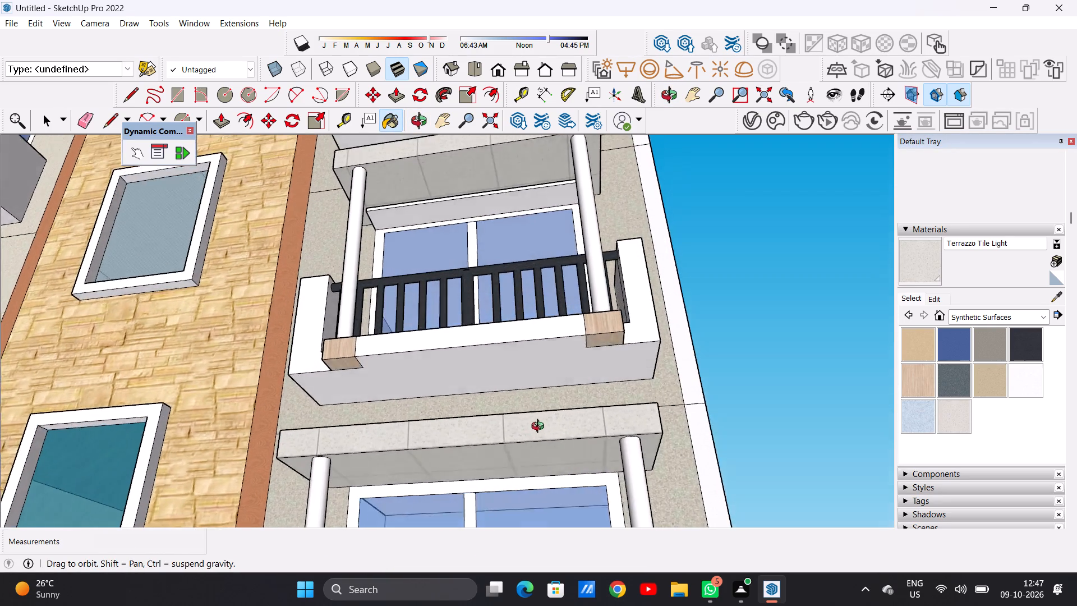
{"action": "middle_click_drag", "start_coordinate": [540, 428], "coordinate": [554, 460]}
{"action": "scroll", "coordinate": [551, 409], "scroll_direction": "down", "scroll_amount": 9}
{"action": "scroll", "coordinate": [517, 416], "scroll_direction": "up", "scroll_amount": 1}
{"action": "scroll", "coordinate": [507, 402], "scroll_direction": "down", "scroll_amount": 6}
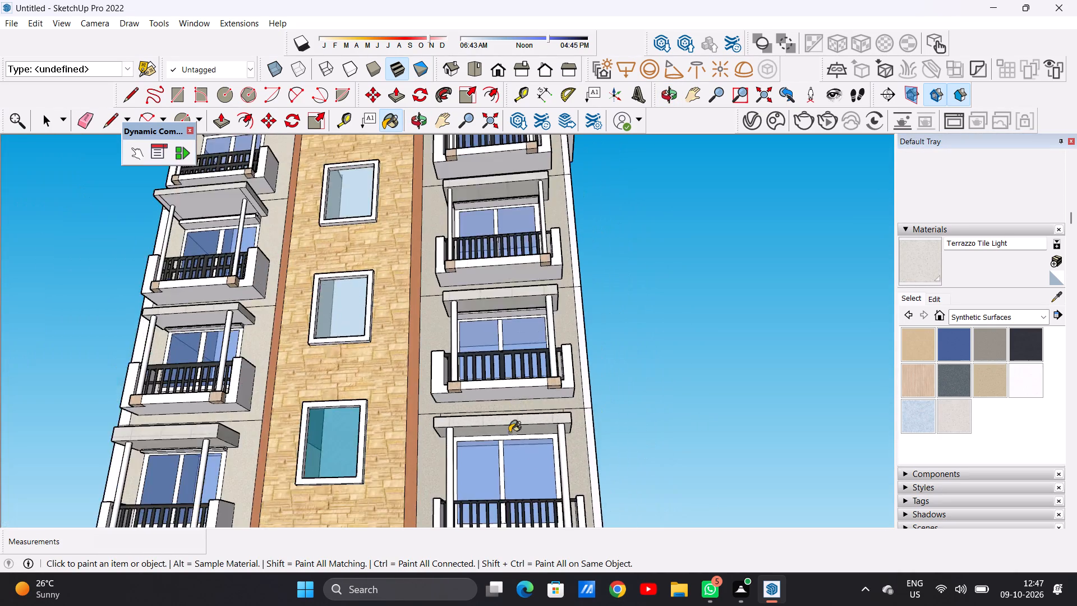
Paint the underside, front and top faces of the right wing's ground-floor balcony canopy with Terrazzo Tile Light.
{"action": "scroll", "coordinate": [509, 433], "scroll_direction": "down", "scroll_amount": 18}
{"action": "scroll", "coordinate": [522, 482], "scroll_direction": "up", "scroll_amount": 7}
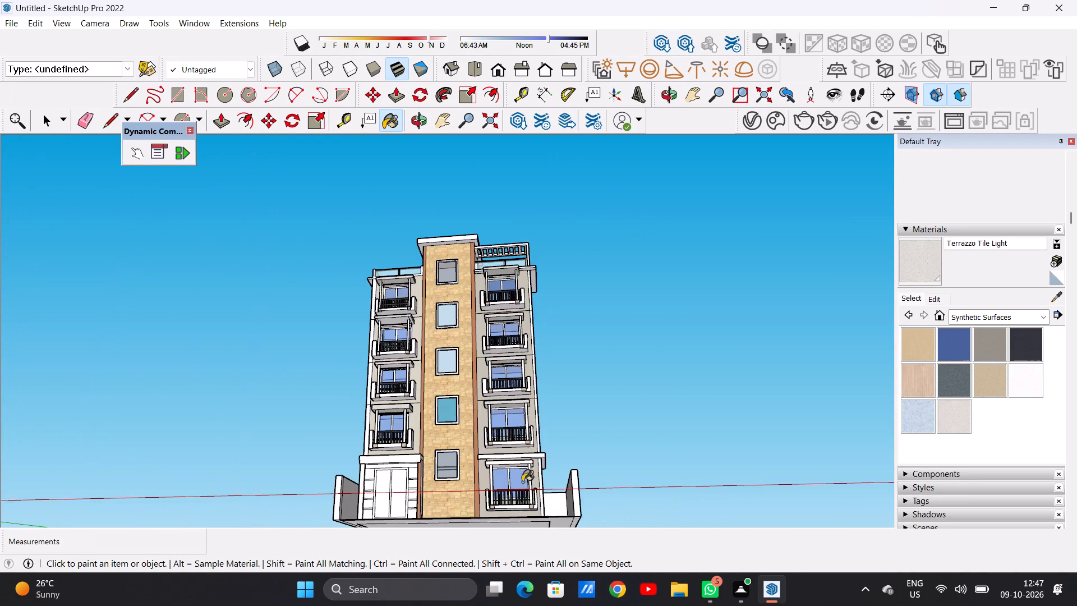
{"action": "scroll", "coordinate": [509, 471], "scroll_direction": "up", "scroll_amount": 16}
{"action": "scroll", "coordinate": [510, 450], "scroll_direction": "up", "scroll_amount": 14}
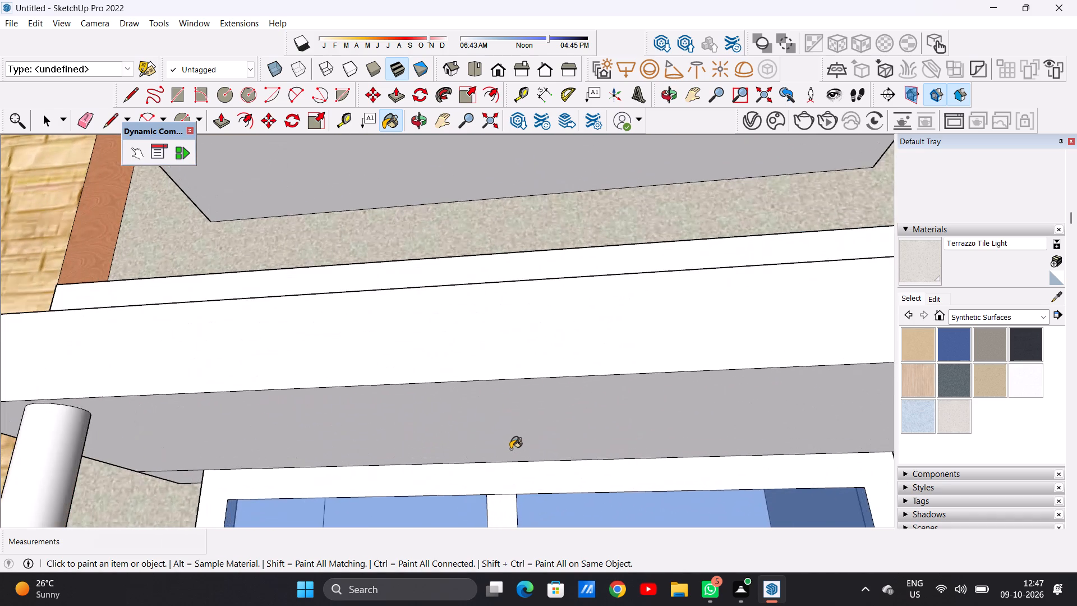
{"action": "left_click", "coordinate": [498, 429]}
{"action": "left_click", "coordinate": [512, 350]}
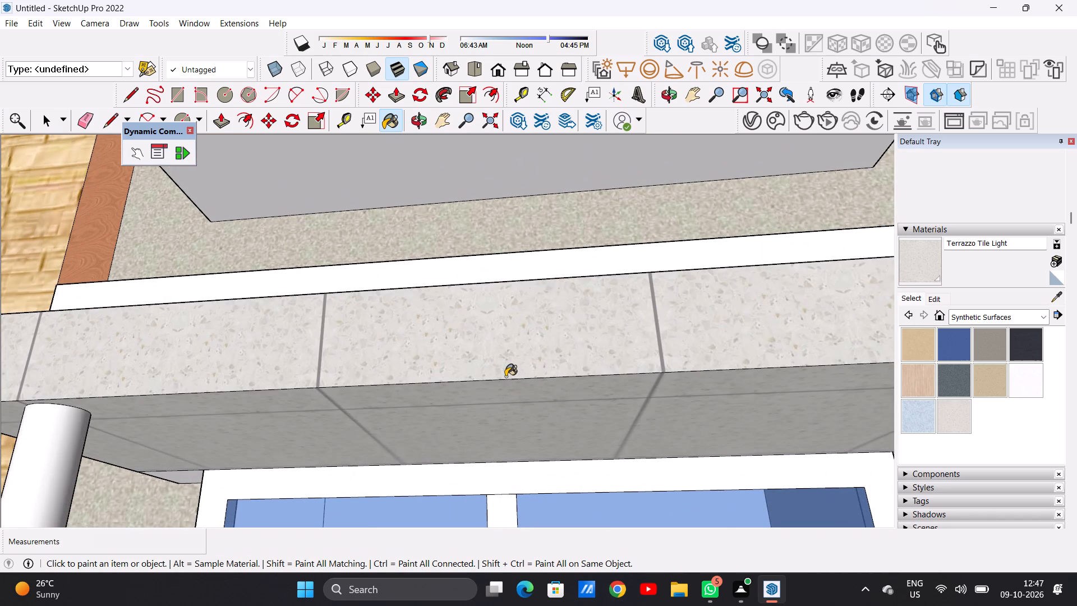
{"action": "middle_click_drag", "start_coordinate": [508, 379], "coordinate": [532, 493]}
{"action": "scroll", "coordinate": [530, 388], "scroll_direction": "down", "scroll_amount": 11}
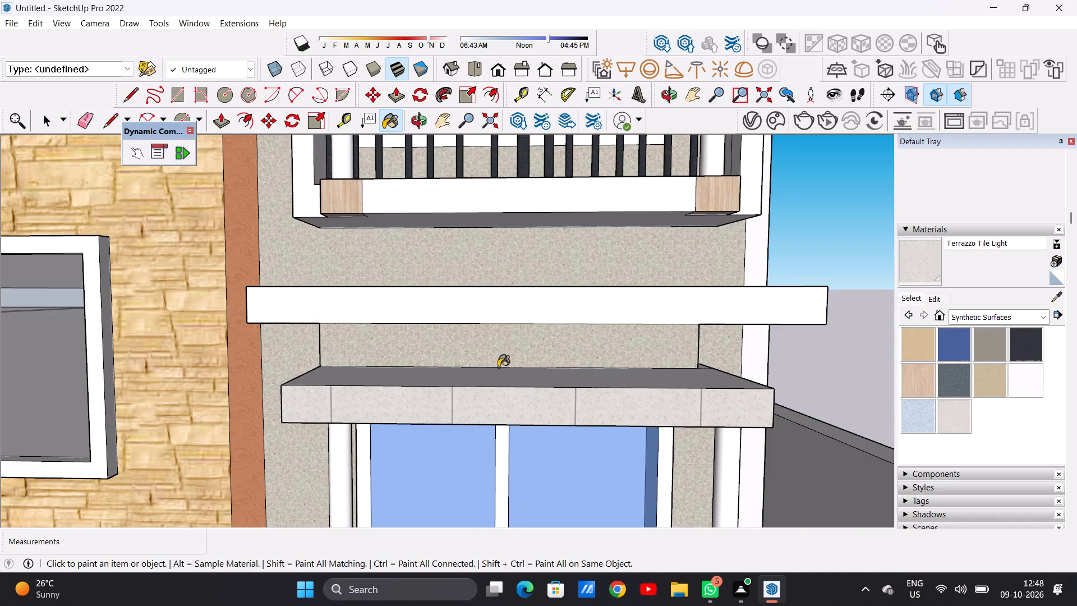
{"action": "middle_click_drag", "start_coordinate": [495, 369], "coordinate": [507, 448]}
{"action": "left_click", "coordinate": [505, 394]}
Paint both end faces of the right wing's ground-floor balcony canopy, including the short outer section beside the wall, with Terrazzo Tile Light.
{"action": "middle_click_drag", "start_coordinate": [342, 406], "coordinate": [492, 393]}
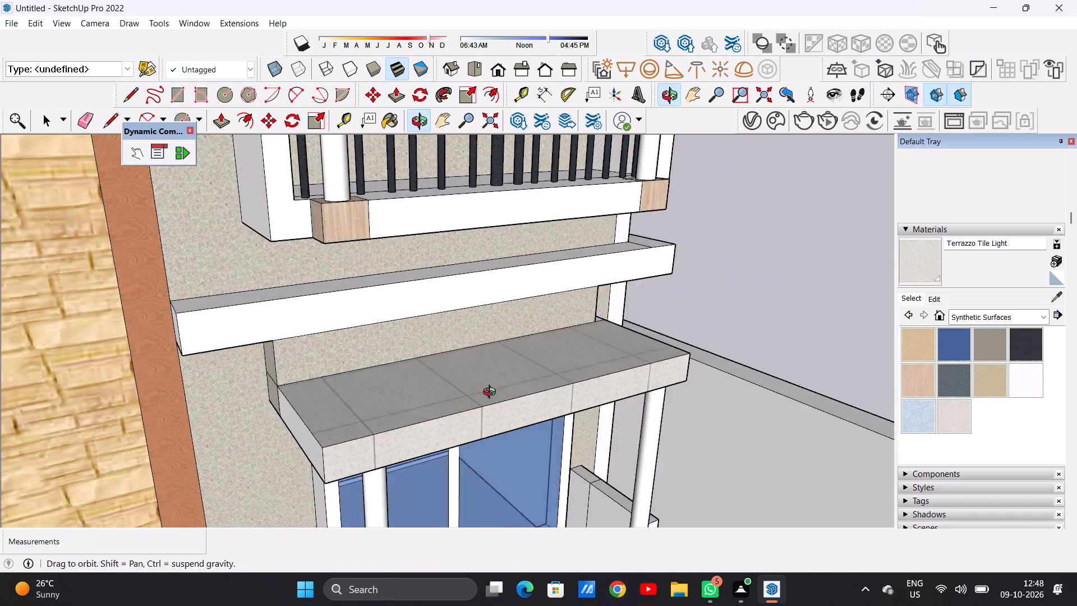
{"action": "middle_click_drag", "start_coordinate": [492, 393], "coordinate": [630, 366]}
{"action": "left_click", "coordinate": [422, 471]}
{"action": "scroll", "coordinate": [489, 359], "scroll_direction": "down", "scroll_amount": 2}
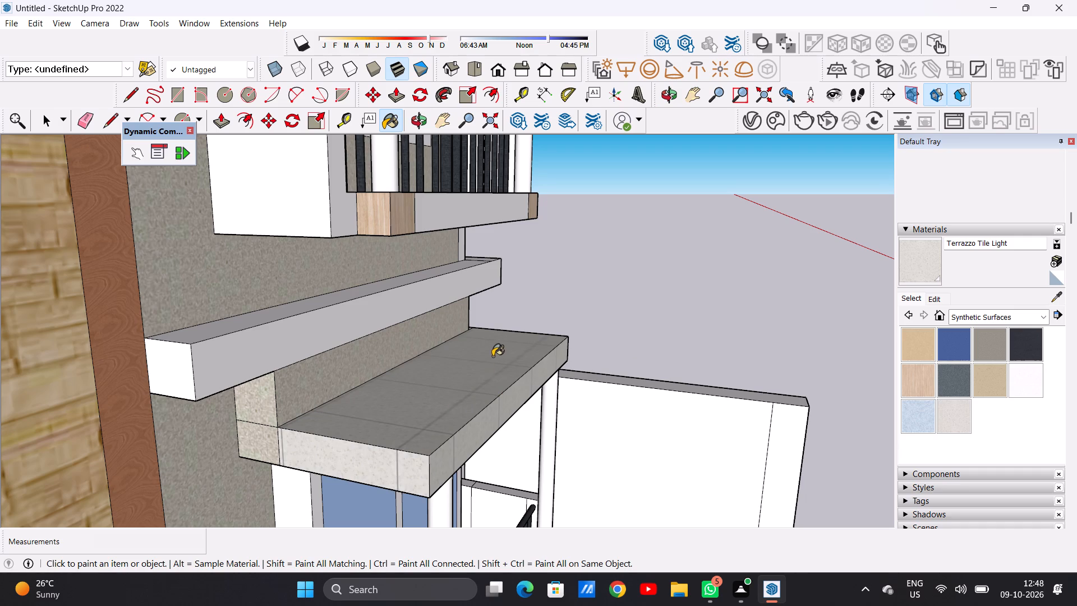
{"action": "scroll", "coordinate": [493, 356], "scroll_direction": "down", "scroll_amount": 10}
{"action": "middle_click_drag", "start_coordinate": [573, 366], "coordinate": [234, 379]}
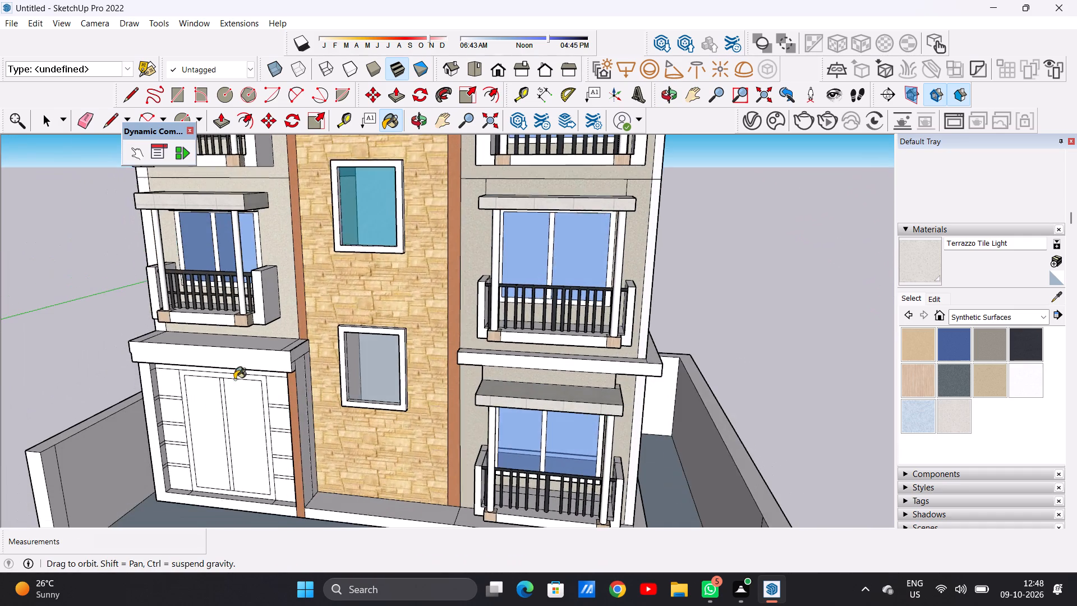
{"action": "middle_click_drag", "start_coordinate": [234, 379], "coordinate": [234, 379]}
{"action": "middle_click_drag", "start_coordinate": [543, 413], "coordinate": [347, 398]}
{"action": "scroll", "coordinate": [530, 443], "scroll_direction": "up", "scroll_amount": 3}
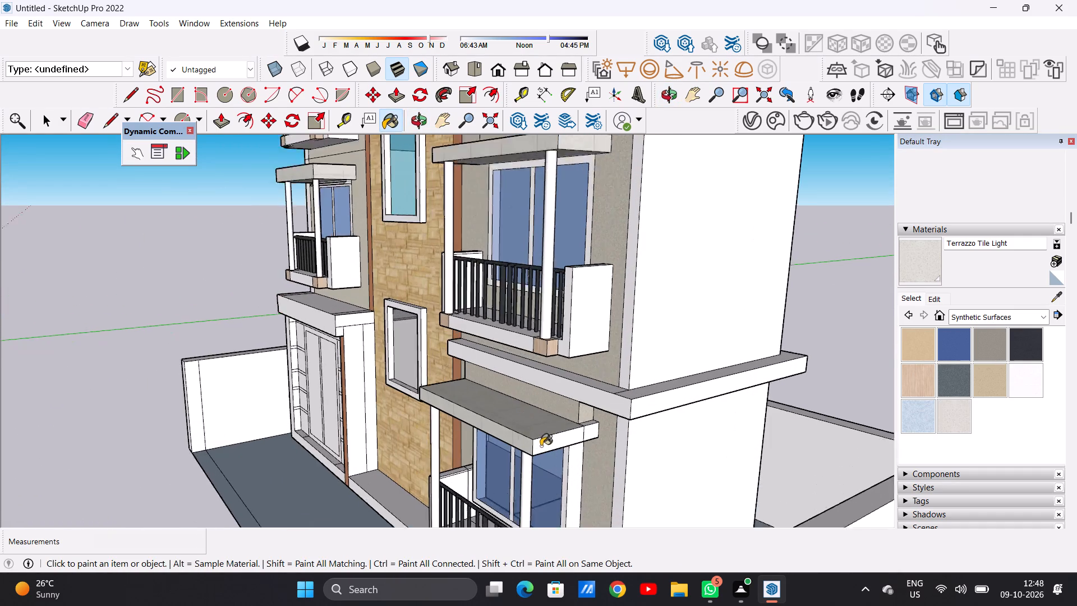
{"action": "scroll", "coordinate": [541, 446], "scroll_direction": "up", "scroll_amount": 9}
{"action": "left_click", "coordinate": [546, 439]}
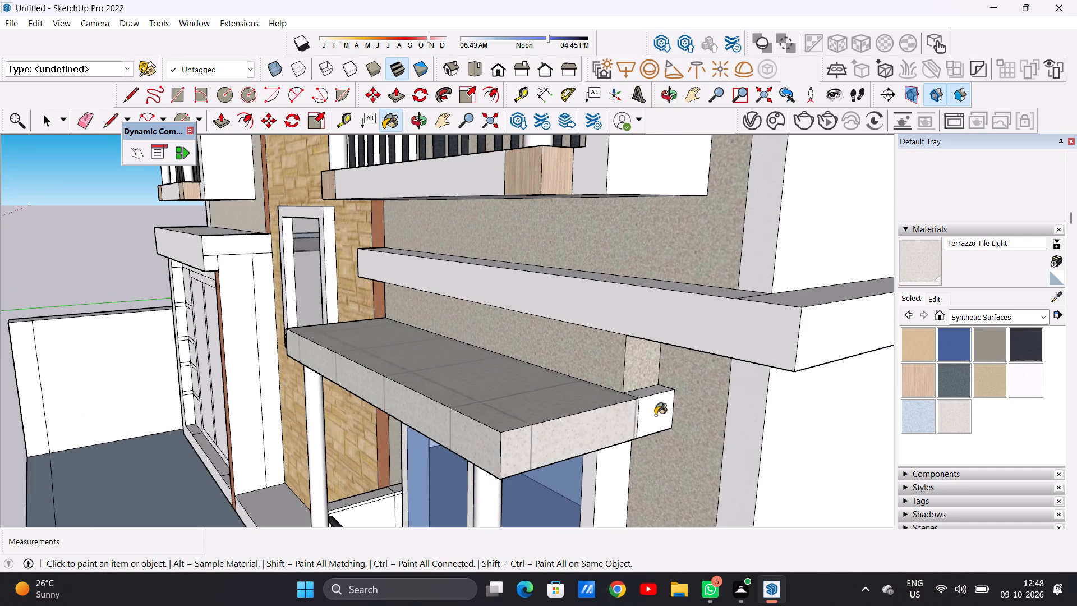
{"action": "left_click", "coordinate": [655, 415]}
{"action": "scroll", "coordinate": [530, 412], "scroll_direction": "down", "scroll_amount": 15}
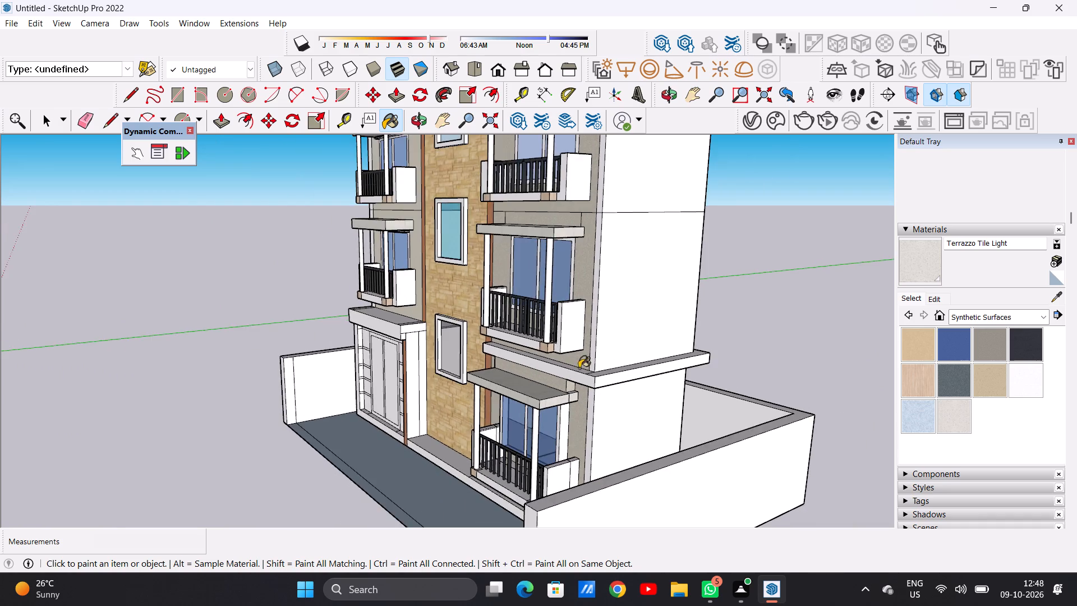
Paint the tower-side end face and the short section's underside of the right wing's ground-floor balcony canopy with Terrazzo Tile Light.
{"action": "scroll", "coordinate": [579, 368], "scroll_direction": "down", "scroll_amount": 8}
{"action": "middle_click_drag", "start_coordinate": [516, 400], "coordinate": [655, 373]}
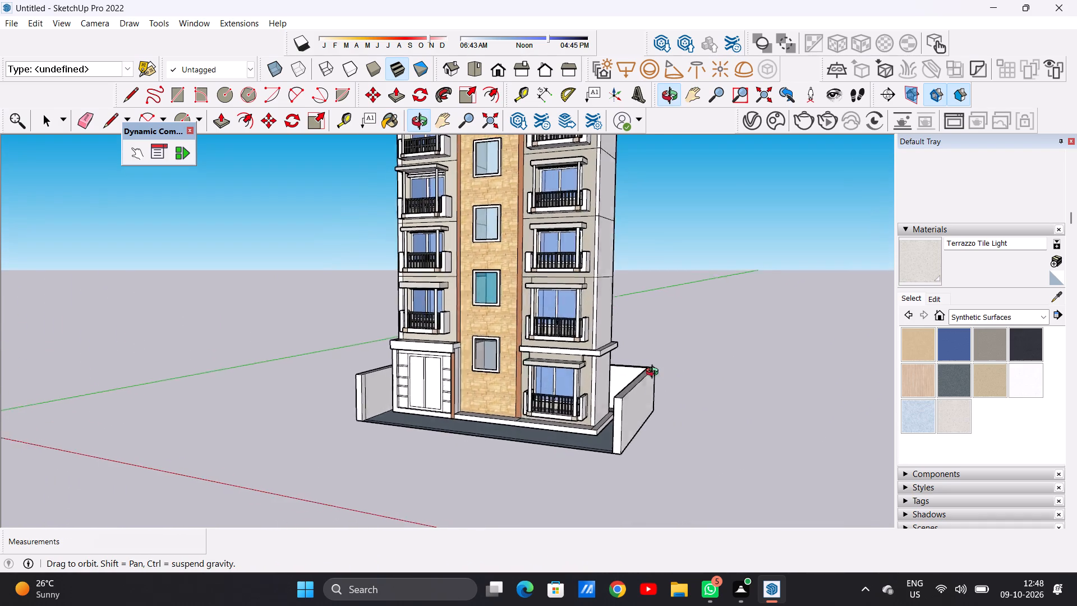
{"action": "middle_click_drag", "start_coordinate": [655, 373], "coordinate": [684, 370]}
{"action": "middle_click_drag", "start_coordinate": [521, 394], "coordinate": [570, 393]}
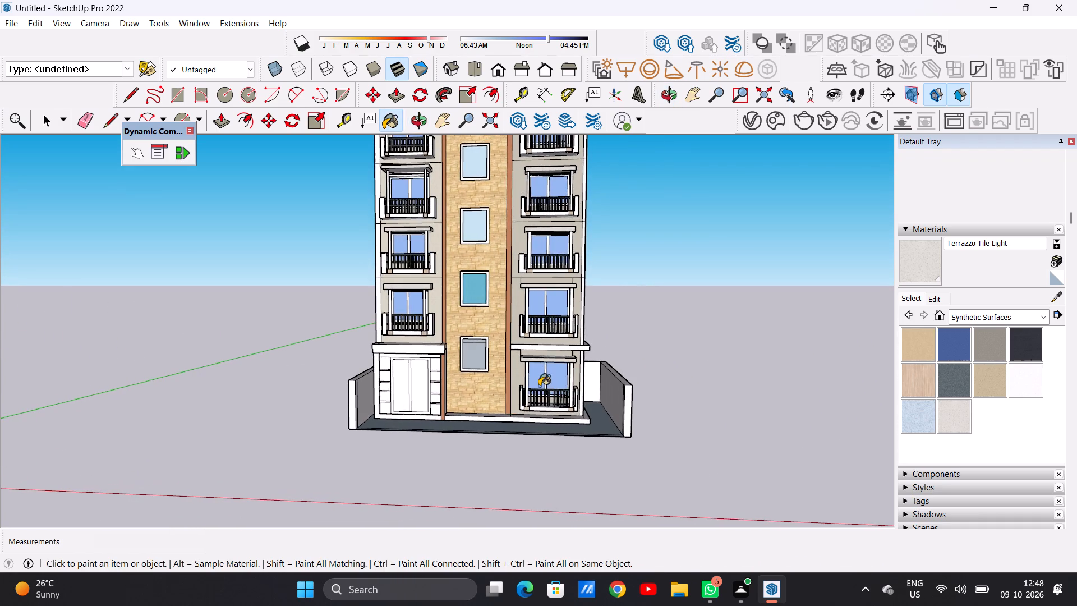
{"action": "scroll", "coordinate": [539, 386], "scroll_direction": "up", "scroll_amount": 13}
{"action": "middle_click_drag", "start_coordinate": [480, 358], "coordinate": [489, 329]}
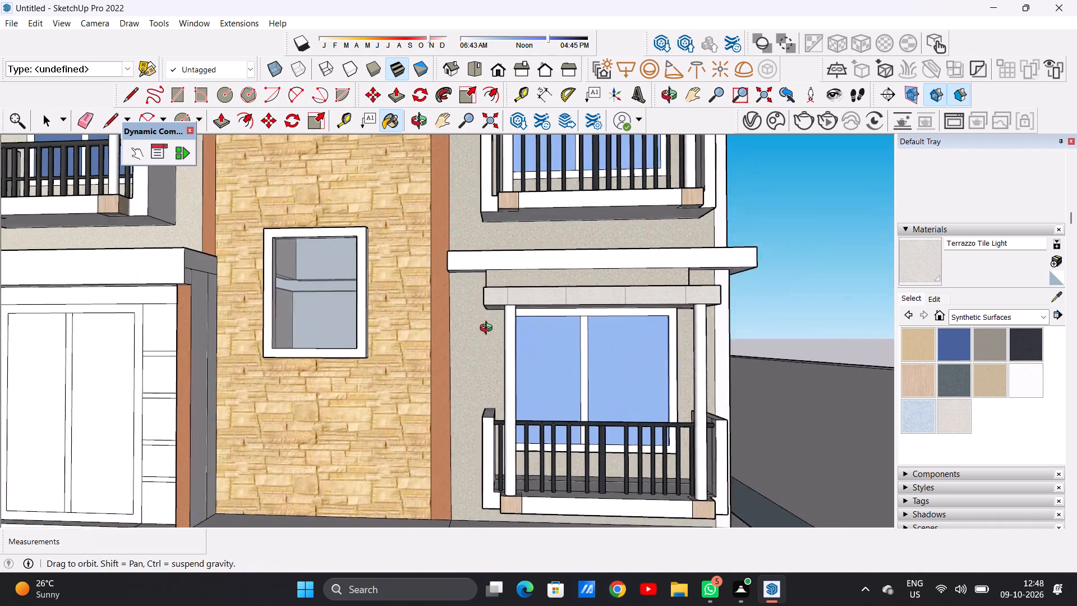
{"action": "middle_click_drag", "start_coordinate": [489, 329], "coordinate": [630, 367]}
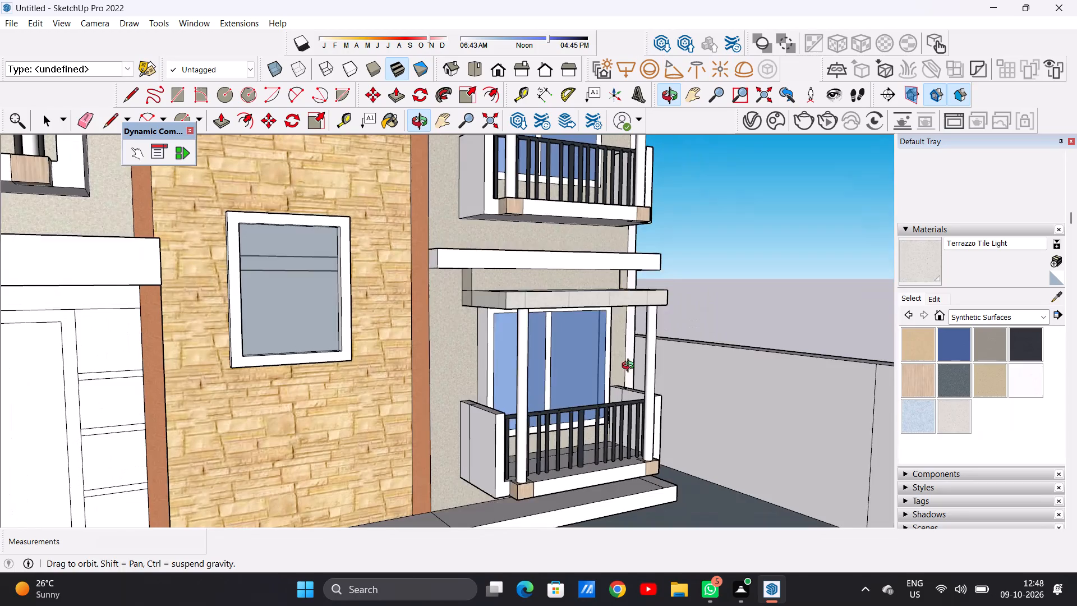
{"action": "middle_click_drag", "start_coordinate": [630, 367], "coordinate": [632, 374]}
{"action": "scroll", "coordinate": [507, 308], "scroll_direction": "up", "scroll_amount": 1}
{"action": "scroll", "coordinate": [507, 306], "scroll_direction": "down", "scroll_amount": 1}
{"action": "scroll", "coordinate": [507, 306], "scroll_direction": "up", "scroll_amount": 1}
{"action": "scroll", "coordinate": [507, 306], "scroll_direction": "down", "scroll_amount": 1}
{"action": "scroll", "coordinate": [507, 306], "scroll_direction": "up", "scroll_amount": 8}
{"action": "left_click", "coordinate": [488, 297]}
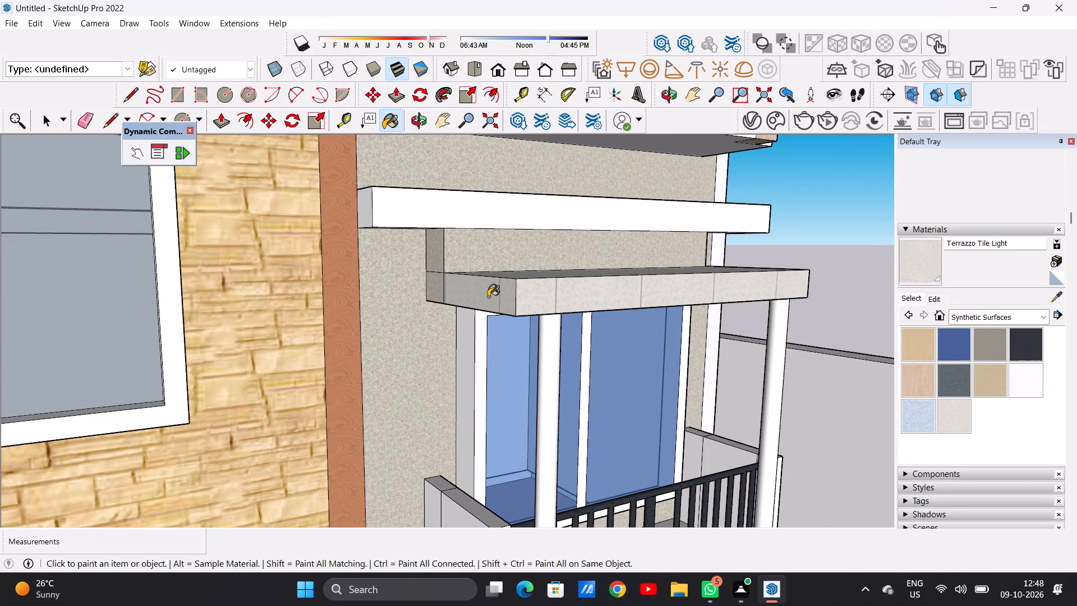
{"action": "middle_click_drag", "start_coordinate": [503, 343], "coordinate": [458, 192]}
{"action": "scroll", "coordinate": [450, 256], "scroll_direction": "up", "scroll_amount": 14}
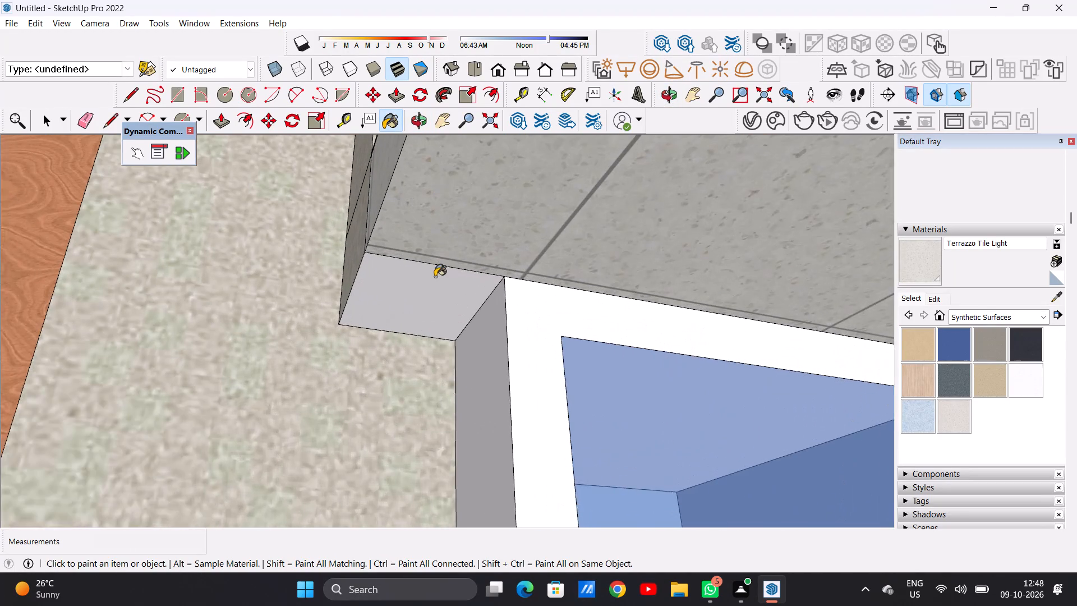
{"action": "left_click", "coordinate": [425, 285]}
Examine the whole front facade and the right wing's upper balconies for parts still without a finish.
{"action": "scroll", "coordinate": [435, 309], "scroll_direction": "down", "scroll_amount": 9}
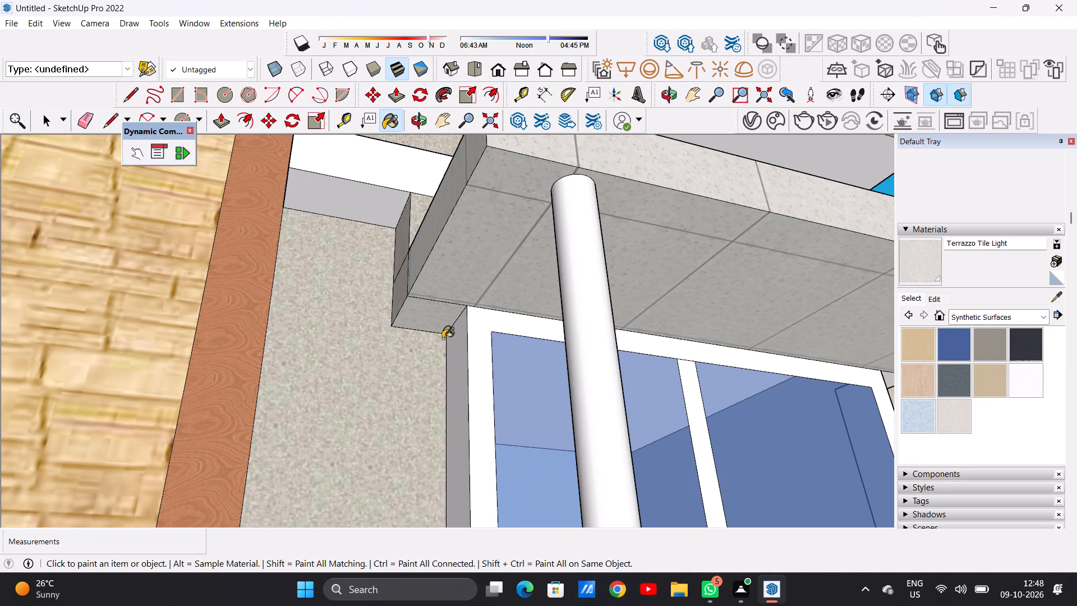
{"action": "scroll", "coordinate": [442, 338], "scroll_direction": "down", "scroll_amount": 17}
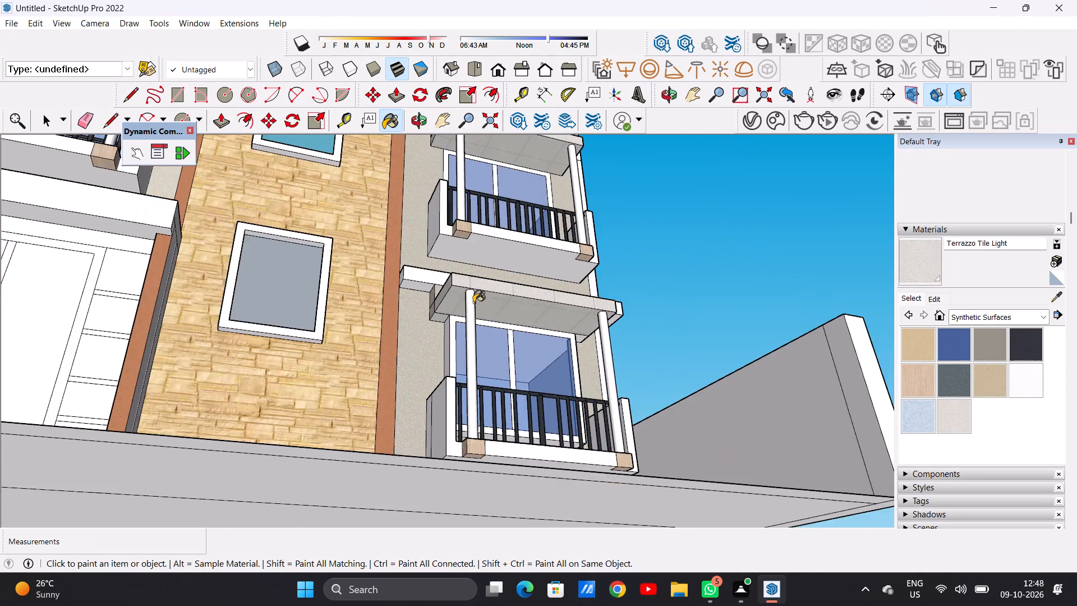
{"action": "scroll", "coordinate": [473, 302], "scroll_direction": "down", "scroll_amount": 4}
{"action": "middle_click_drag", "start_coordinate": [487, 297], "coordinate": [422, 430]}
{"action": "scroll", "coordinate": [430, 421], "scroll_direction": "down", "scroll_amount": 3}
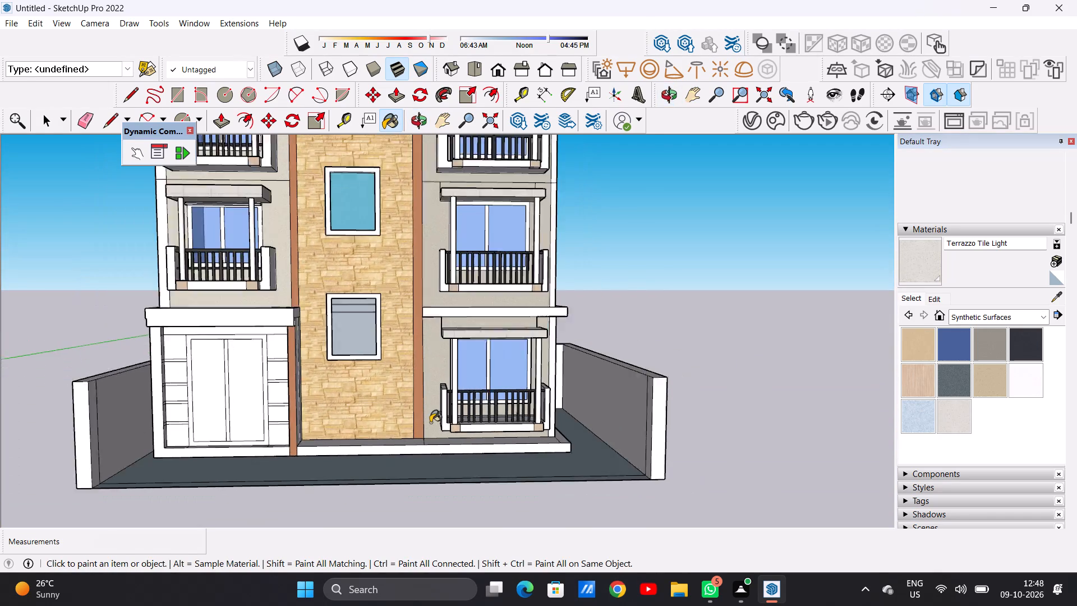
{"action": "scroll", "coordinate": [431, 424], "scroll_direction": "down", "scroll_amount": 9}
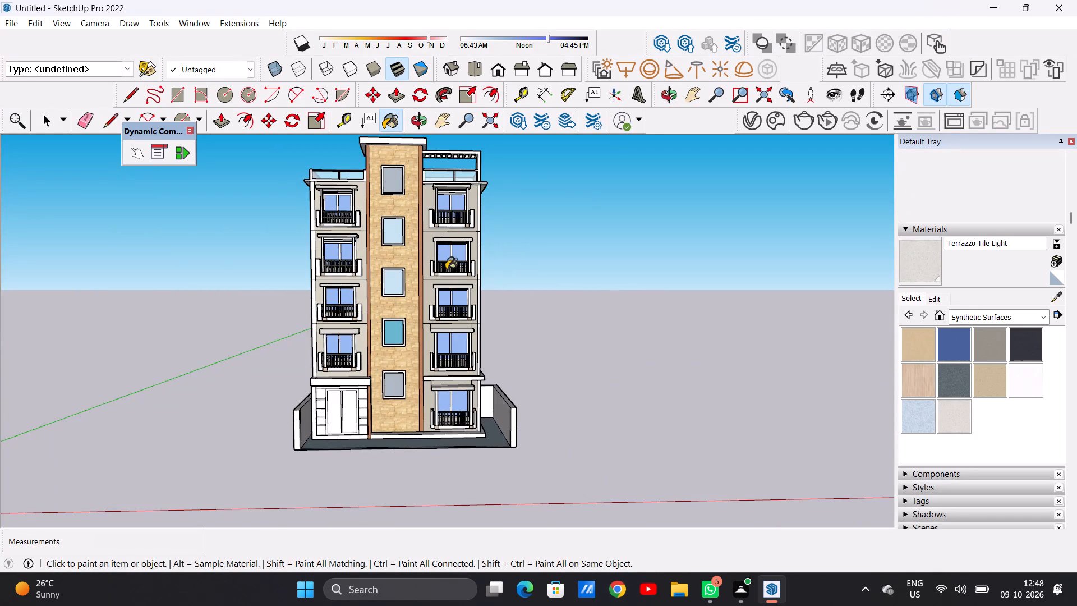
{"action": "scroll", "coordinate": [452, 252], "scroll_direction": "up", "scroll_amount": 15}
{"action": "key", "text": "space"}
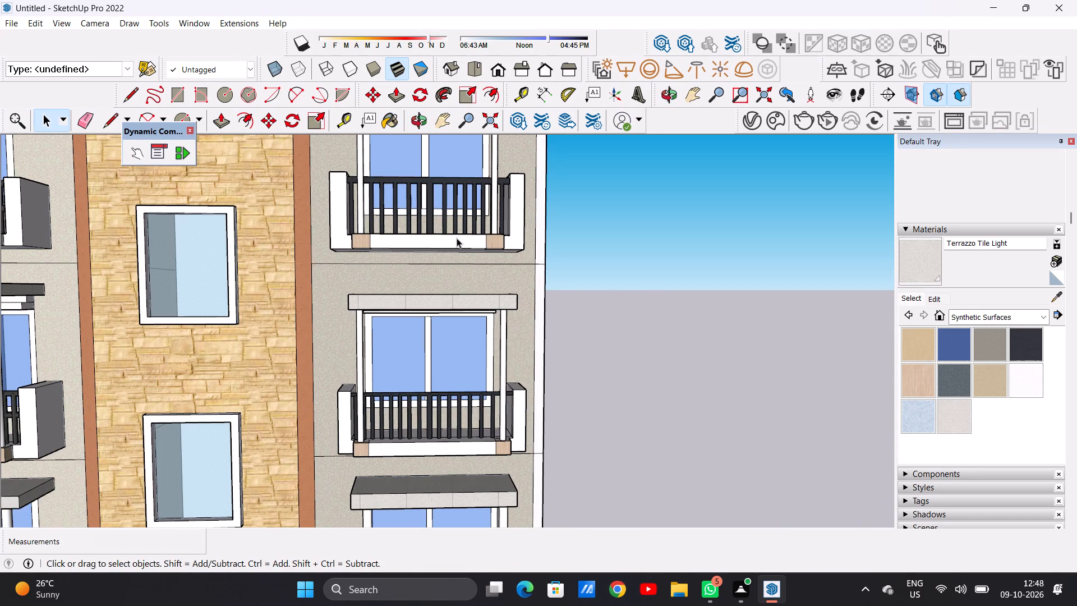
{"action": "scroll", "coordinate": [393, 272], "scroll_direction": "down", "scroll_amount": 7}
{"action": "scroll", "coordinate": [420, 276], "scroll_direction": "up", "scroll_amount": 4}
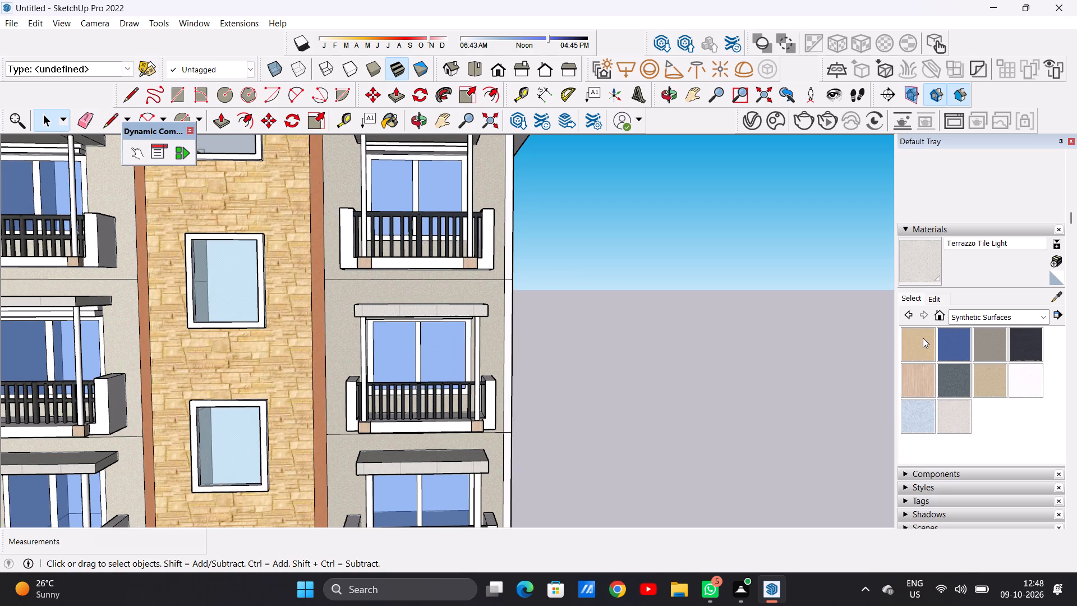
Paint the outer post of the right wing's fifth-storey balcony with Formica Speckled Grey.
{"action": "left_click", "coordinate": [960, 382]}
{"action": "left_click", "coordinate": [933, 302]}
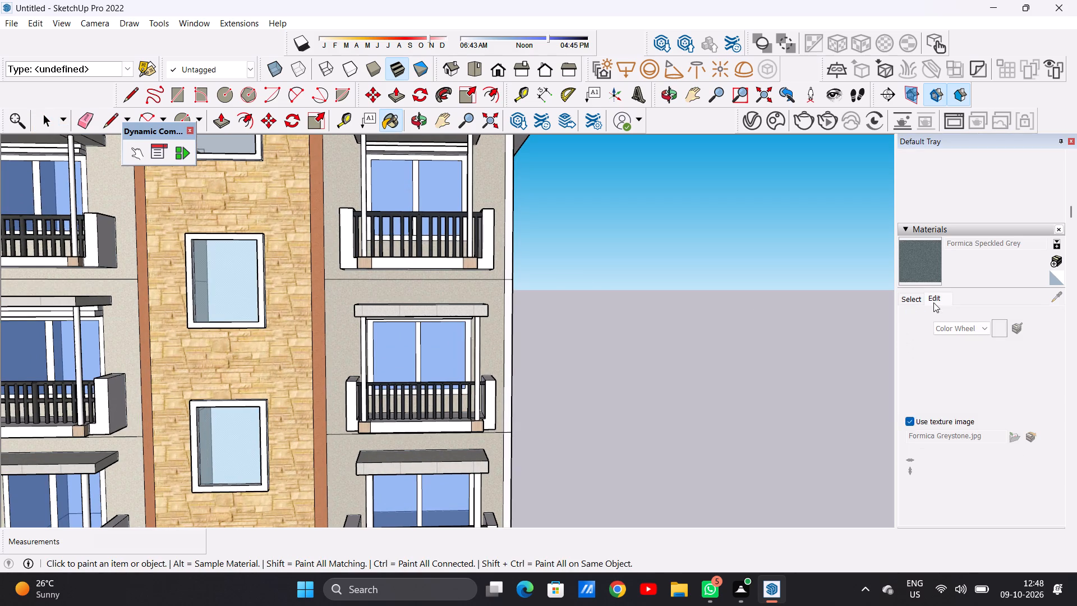
{"action": "left_click", "coordinate": [914, 260]}
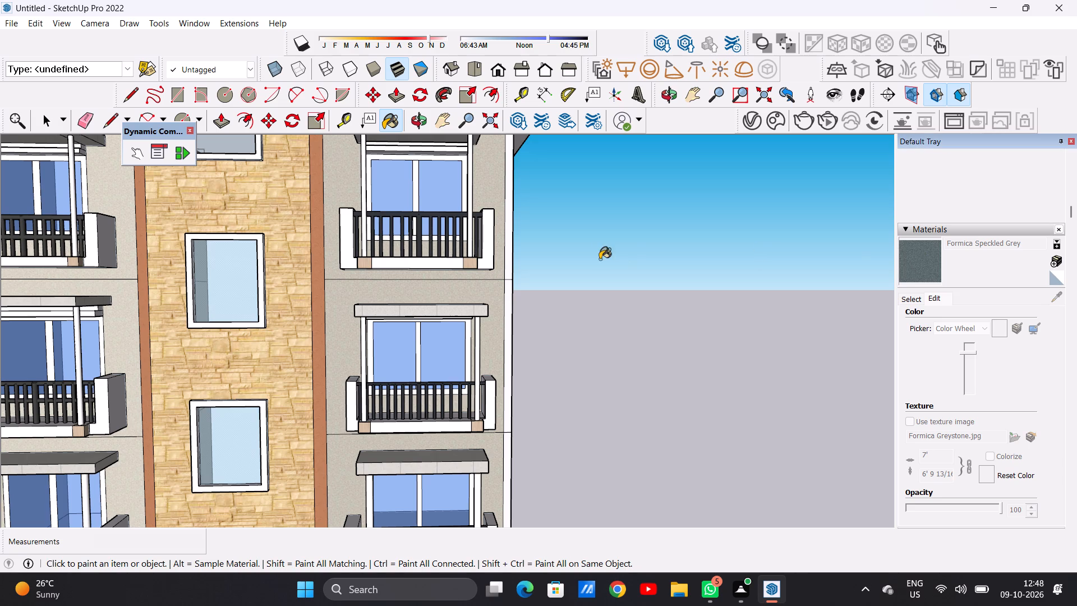
{"action": "scroll", "coordinate": [500, 238], "scroll_direction": "up", "scroll_amount": 5}
{"action": "scroll", "coordinate": [486, 243], "scroll_direction": "down", "scroll_amount": 1}
{"action": "scroll", "coordinate": [486, 243], "scroll_direction": "up", "scroll_amount": 4}
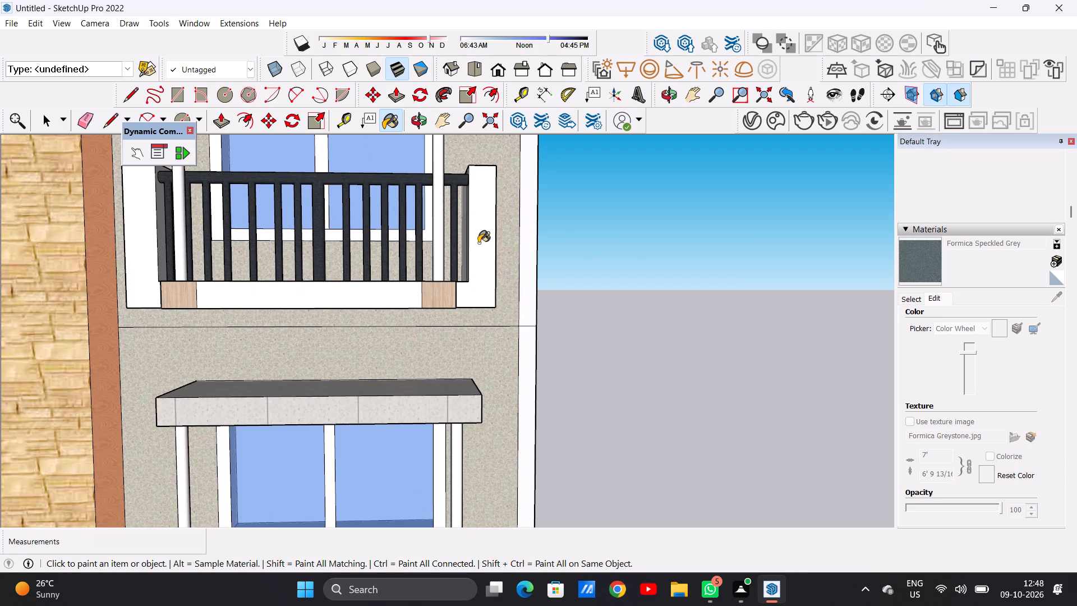
{"action": "scroll", "coordinate": [484, 316], "scroll_direction": "down", "scroll_amount": 17}
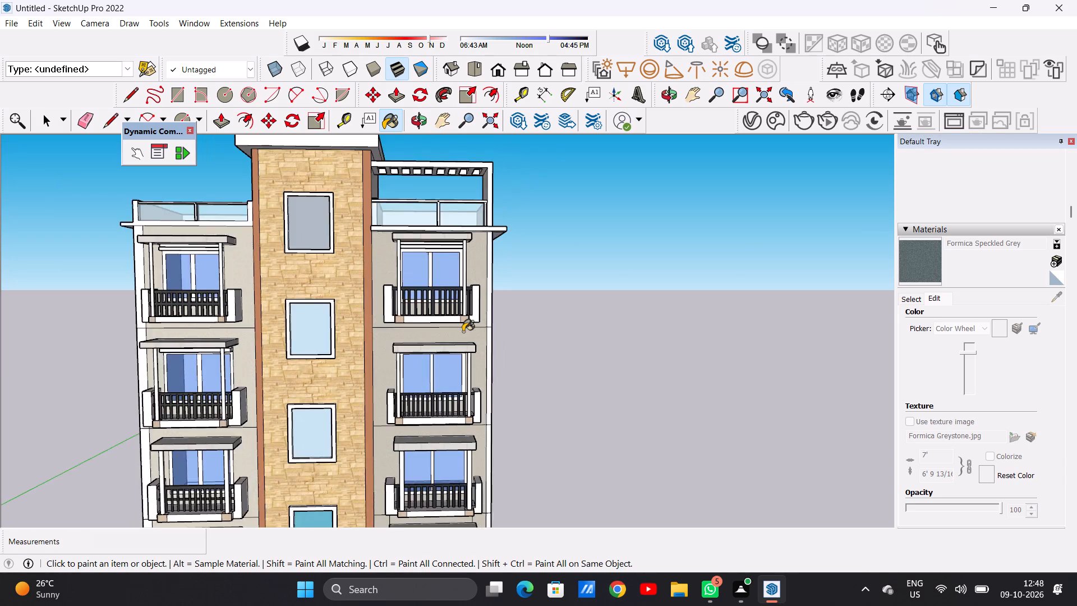
{"action": "scroll", "coordinate": [463, 332], "scroll_direction": "down", "scroll_amount": 2}
{"action": "scroll", "coordinate": [472, 299], "scroll_direction": "up", "scroll_amount": 3}
{"action": "scroll", "coordinate": [471, 300], "scroll_direction": "down", "scroll_amount": 1}
{"action": "scroll", "coordinate": [470, 300], "scroll_direction": "up", "scroll_amount": 14}
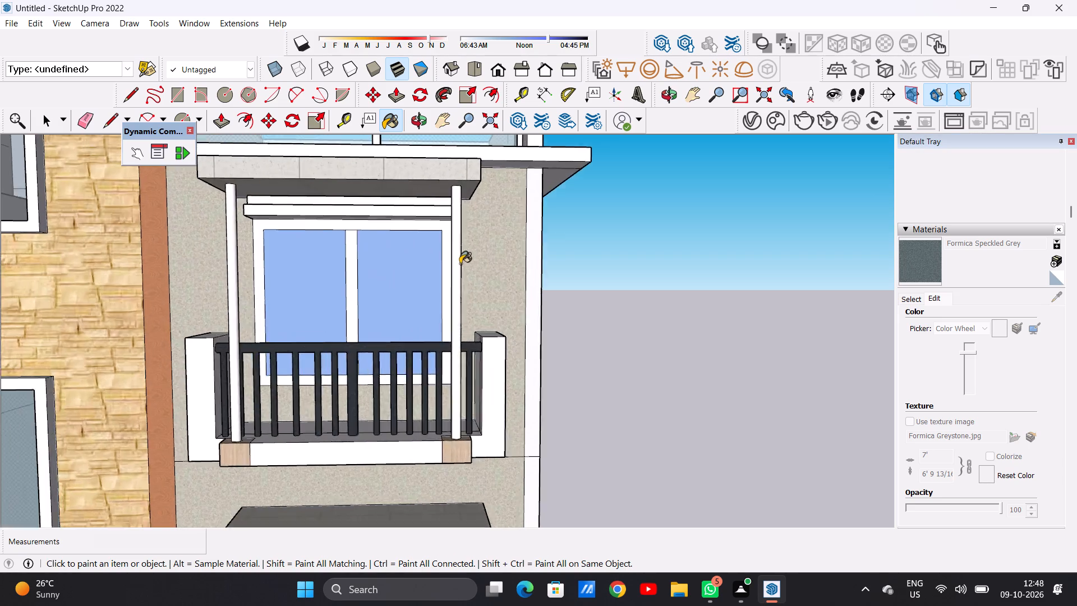
{"action": "scroll", "coordinate": [460, 264], "scroll_direction": "up", "scroll_amount": 4}
{"action": "left_click", "coordinate": [456, 270]}
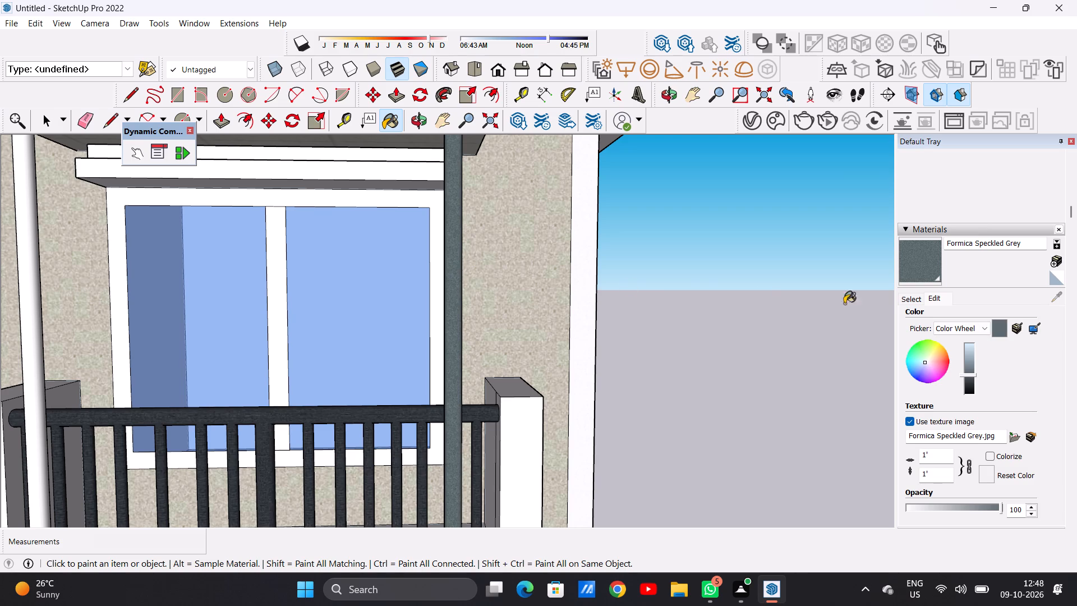
Lighten the Formica Speckled Grey material slightly by raising its brightness.
{"action": "left_click", "coordinate": [969, 368]}
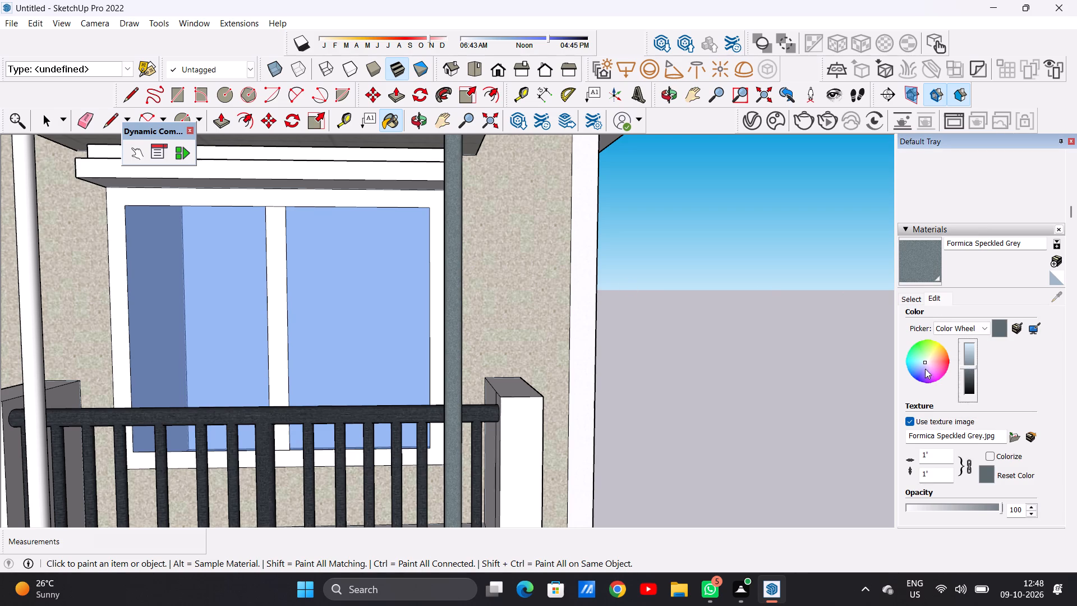
Paint the tower-side post of the right wing's fifth-storey balcony with the lightened Formica Speckled Grey.
{"action": "scroll", "coordinate": [555, 327], "scroll_direction": "down", "scroll_amount": 8}
{"action": "scroll", "coordinate": [355, 342], "scroll_direction": "down", "scroll_amount": 4}
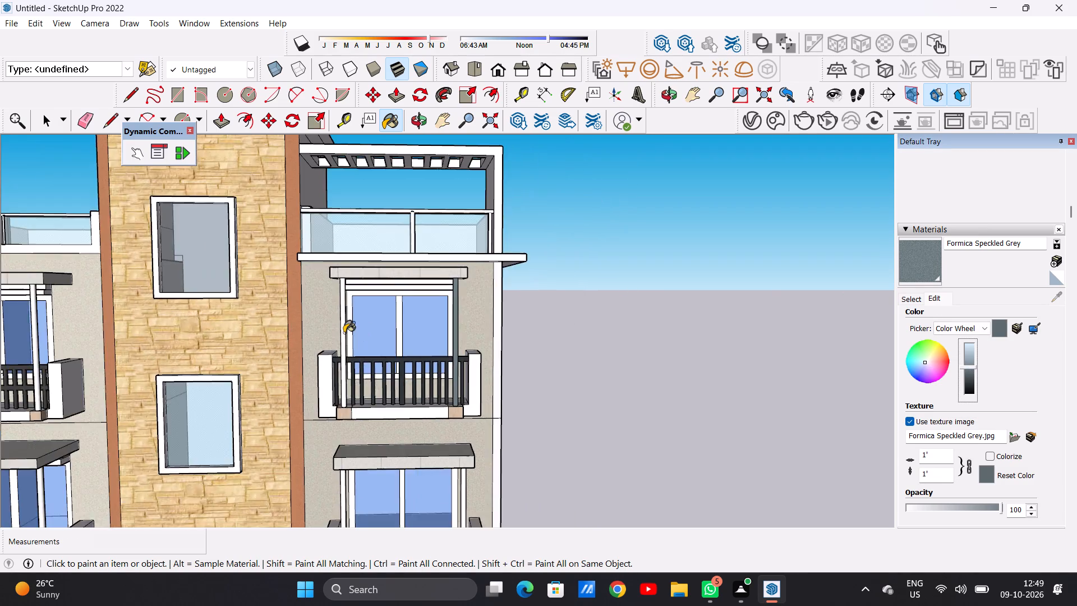
{"action": "scroll", "coordinate": [344, 324], "scroll_direction": "up", "scroll_amount": 2}
{"action": "scroll", "coordinate": [344, 324], "scroll_direction": "down", "scroll_amount": 1}
{"action": "scroll", "coordinate": [344, 324], "scroll_direction": "up", "scroll_amount": 11}
{"action": "left_click", "coordinate": [339, 320]}
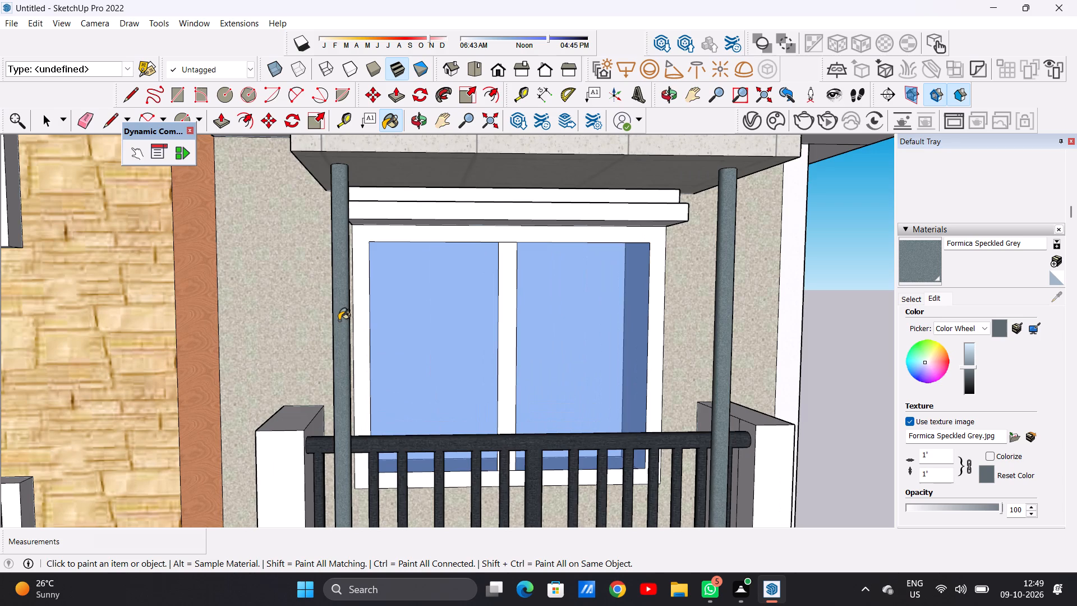
Paint both posts of the right wing's fourth-storey balcony with Formica Speckled Grey.
{"action": "scroll", "coordinate": [347, 309], "scroll_direction": "down", "scroll_amount": 15}
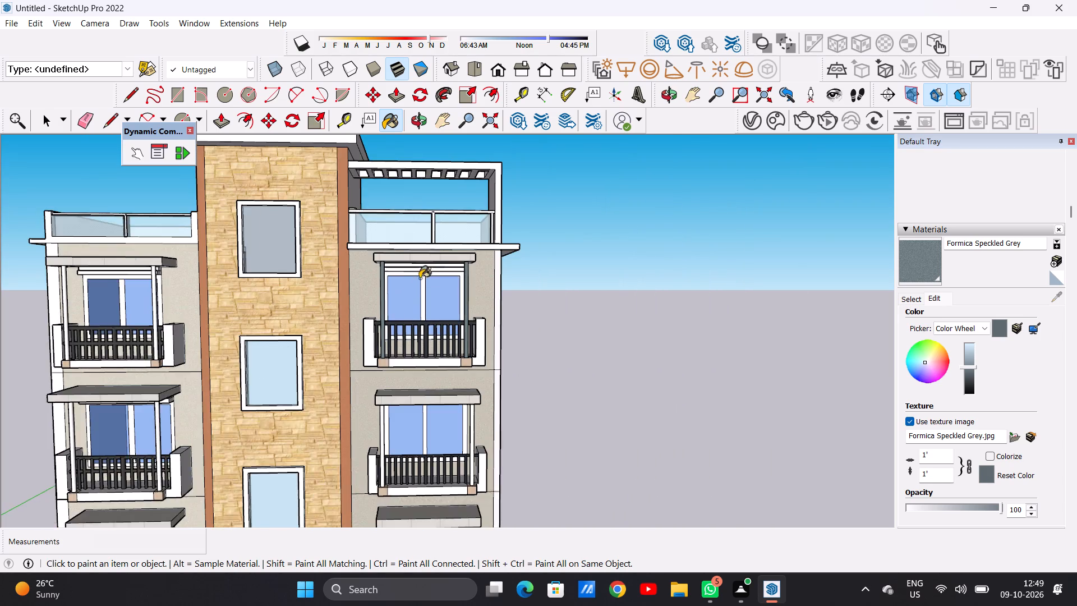
{"action": "scroll", "coordinate": [420, 278], "scroll_direction": "down", "scroll_amount": 1}
{"action": "scroll", "coordinate": [455, 443], "scroll_direction": "up", "scroll_amount": 6}
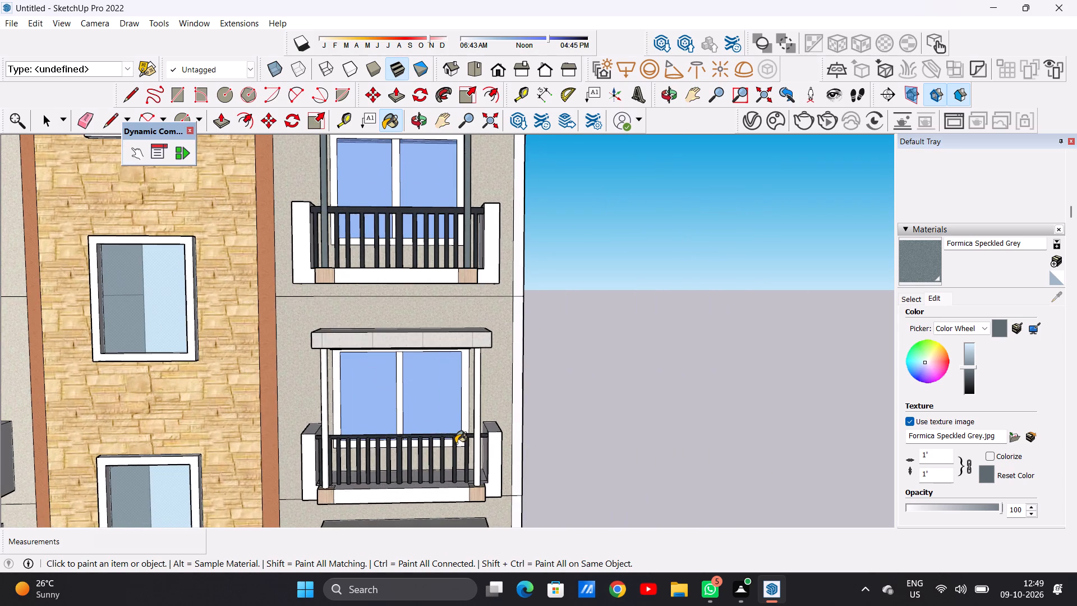
{"action": "scroll", "coordinate": [455, 443], "scroll_direction": "up", "scroll_amount": 4}
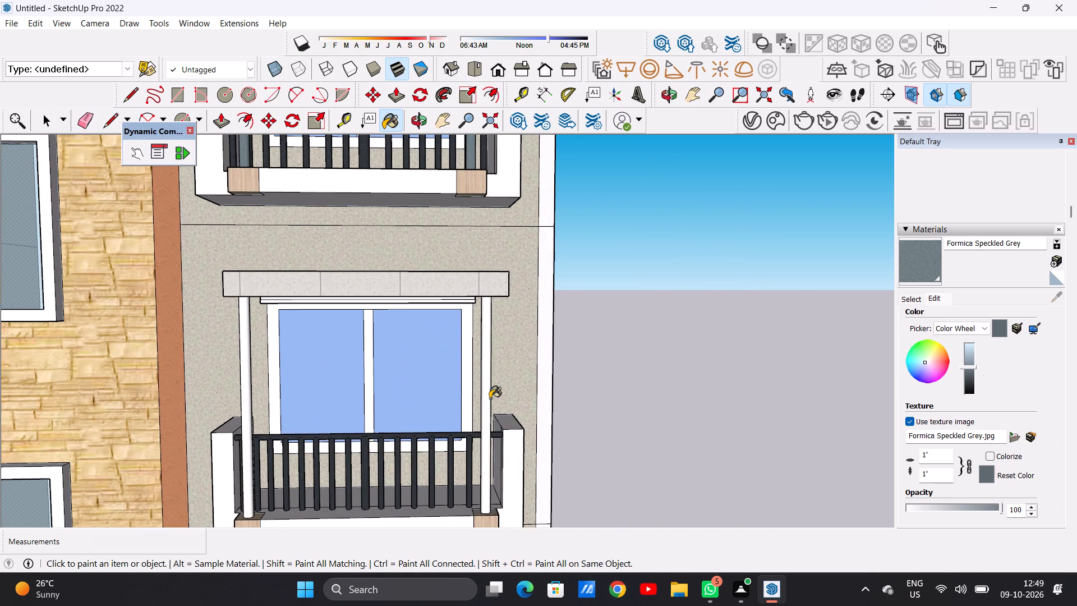
{"action": "left_click", "coordinate": [488, 394]}
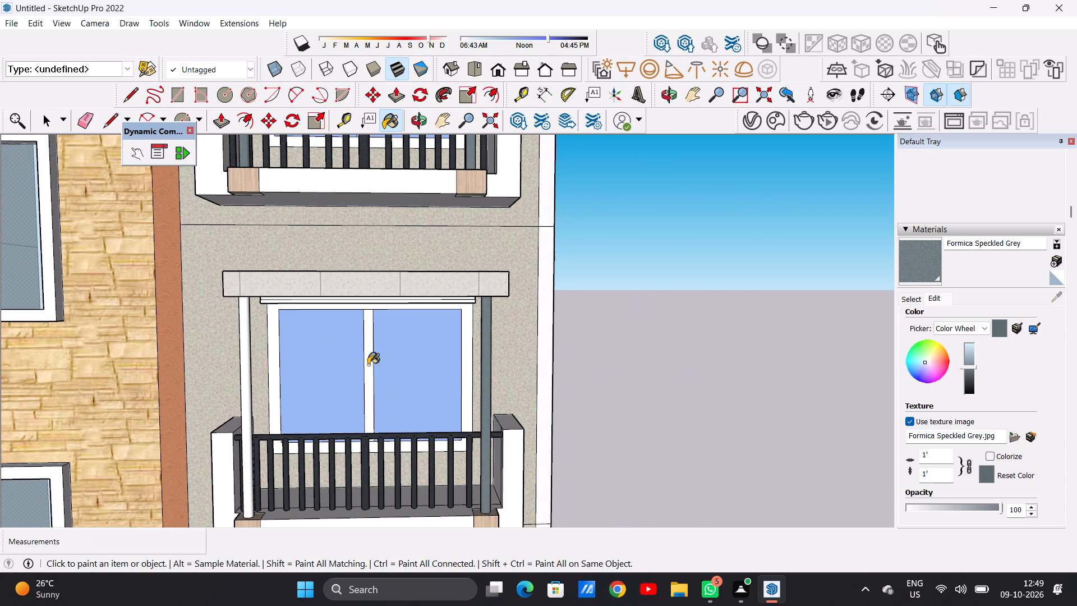
{"action": "left_click", "coordinate": [246, 396]}
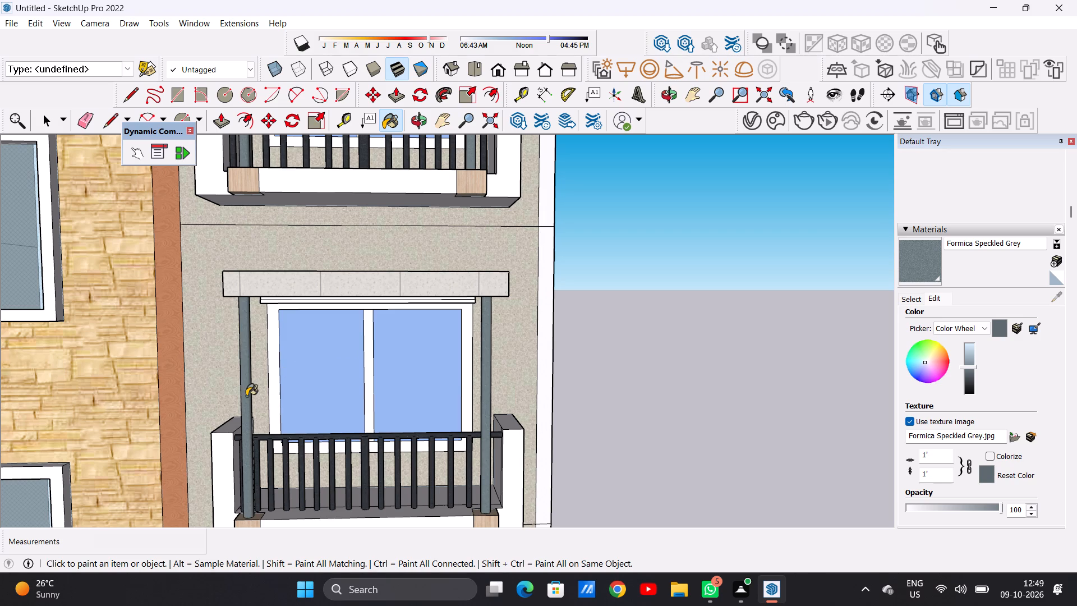
Paint both posts of the right wing's third-storey balcony with Formica Speckled Grey.
{"action": "scroll", "coordinate": [416, 418], "scroll_direction": "down", "scroll_amount": 4}
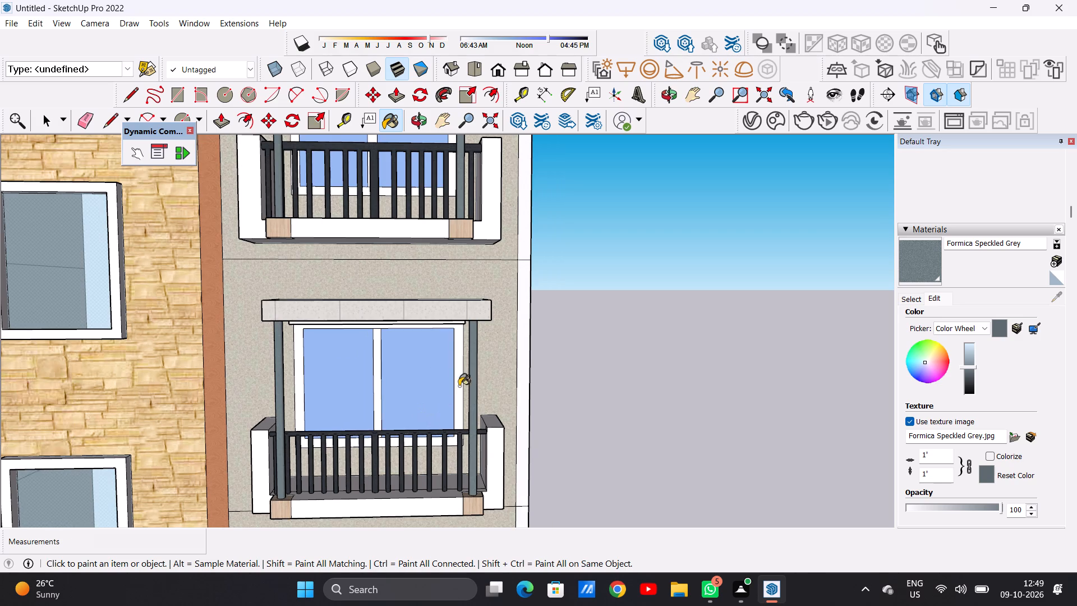
{"action": "scroll", "coordinate": [459, 386], "scroll_direction": "down", "scroll_amount": 15}
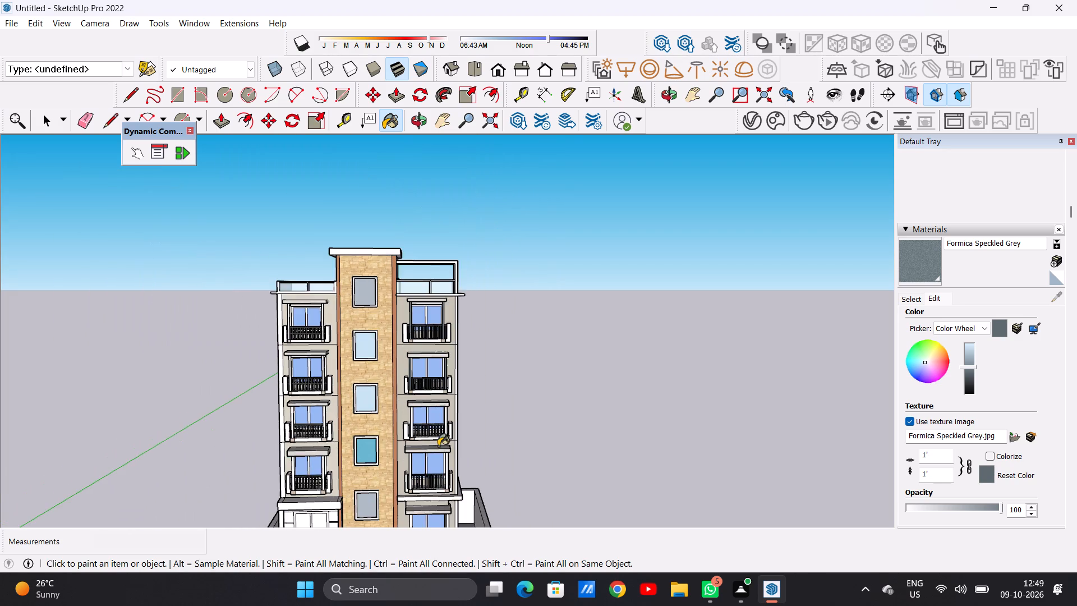
{"action": "scroll", "coordinate": [438, 463], "scroll_direction": "up", "scroll_amount": 12}
{"action": "scroll", "coordinate": [463, 273], "scroll_direction": "up", "scroll_amount": 5}
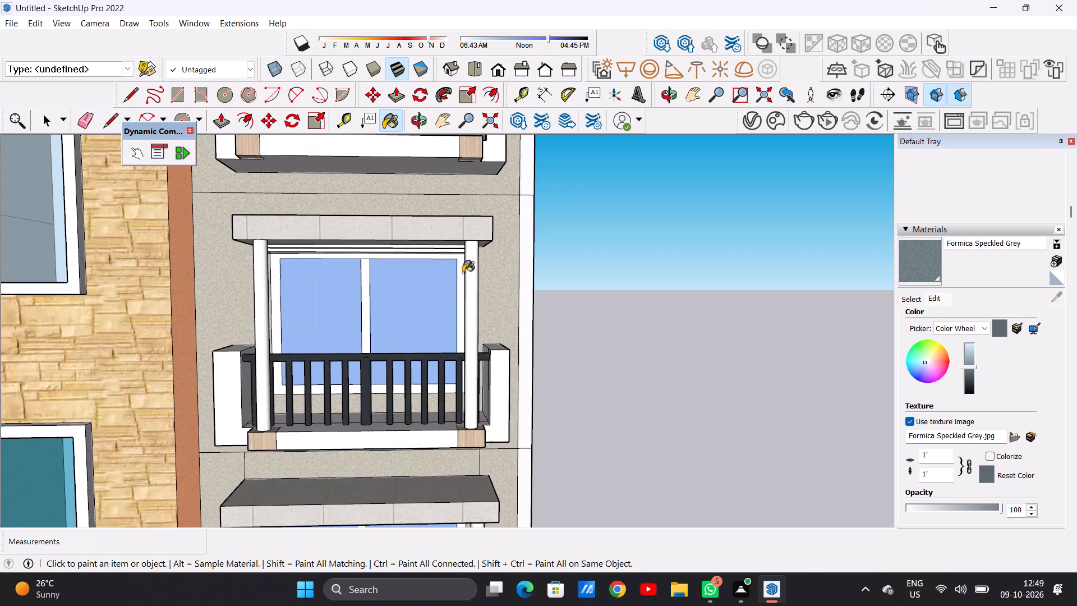
{"action": "scroll", "coordinate": [467, 273], "scroll_direction": "up", "scroll_amount": 4}
{"action": "left_click", "coordinate": [472, 272]}
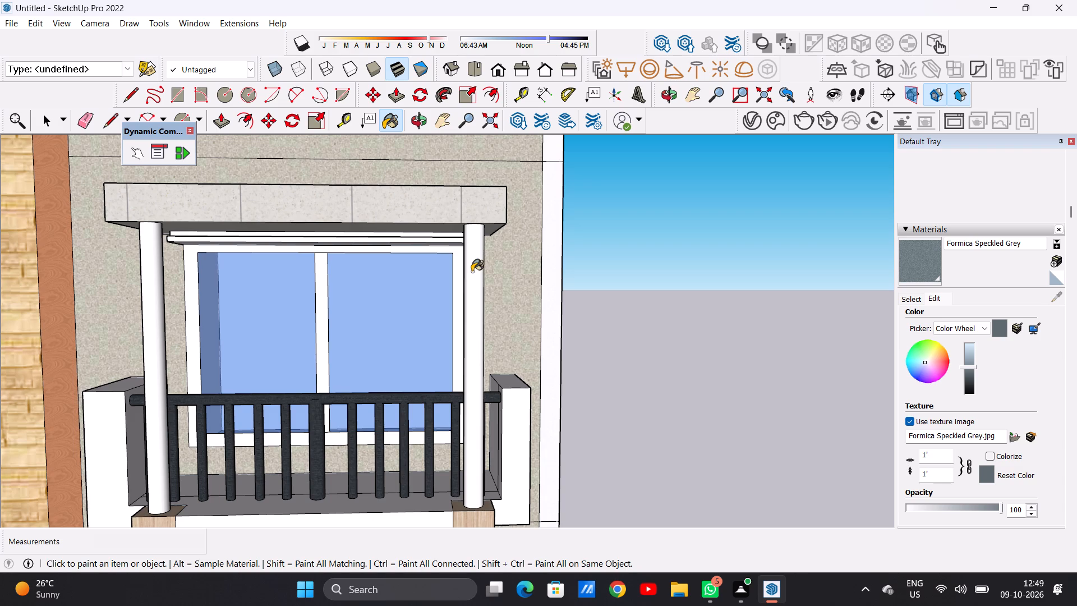
{"action": "left_click", "coordinate": [155, 342]}
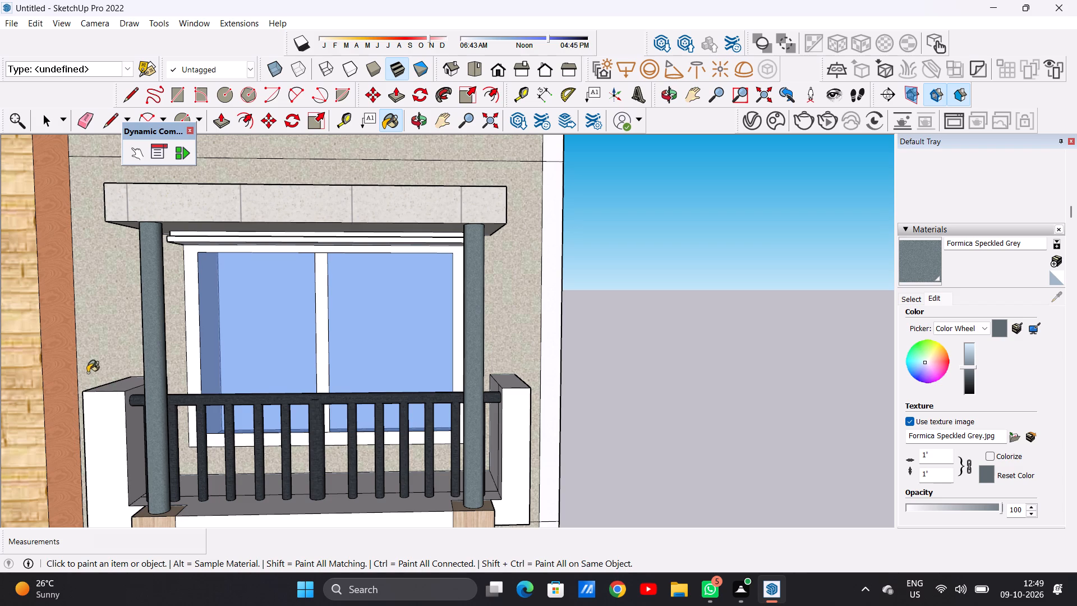
Paint both posts of the right wing's second-storey balcony with Formica Speckled Grey.
{"action": "scroll", "coordinate": [133, 301], "scroll_direction": "down", "scroll_amount": 3}
{"action": "scroll", "coordinate": [296, 340], "scroll_direction": "down", "scroll_amount": 20}
{"action": "scroll", "coordinate": [296, 340], "scroll_direction": "down", "scroll_amount": 3}
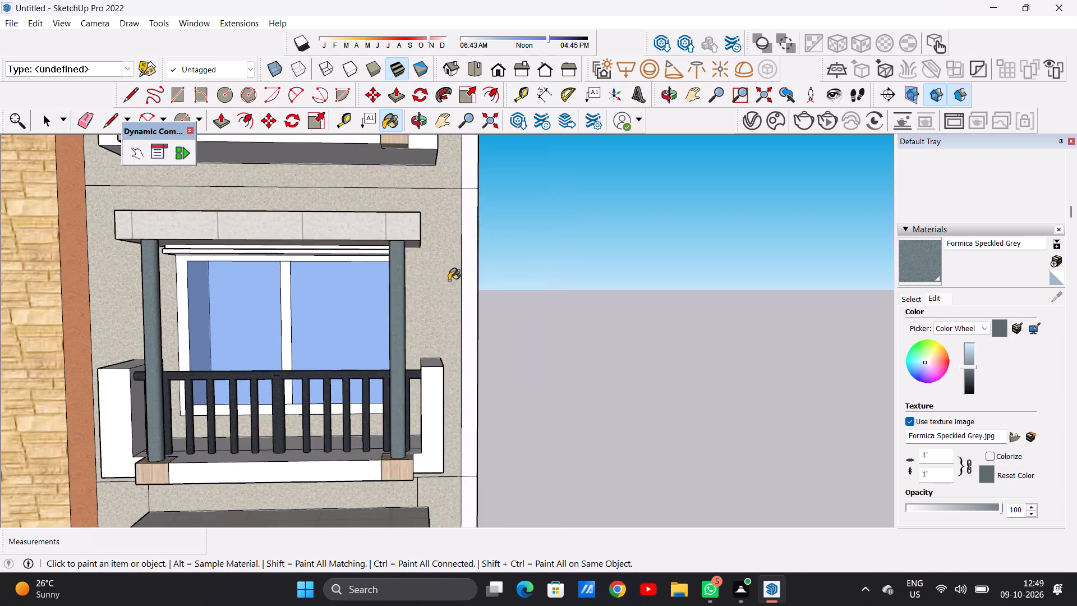
{"action": "scroll", "coordinate": [449, 281], "scroll_direction": "down", "scroll_amount": 11}
{"action": "scroll", "coordinate": [433, 383], "scroll_direction": "up", "scroll_amount": 11}
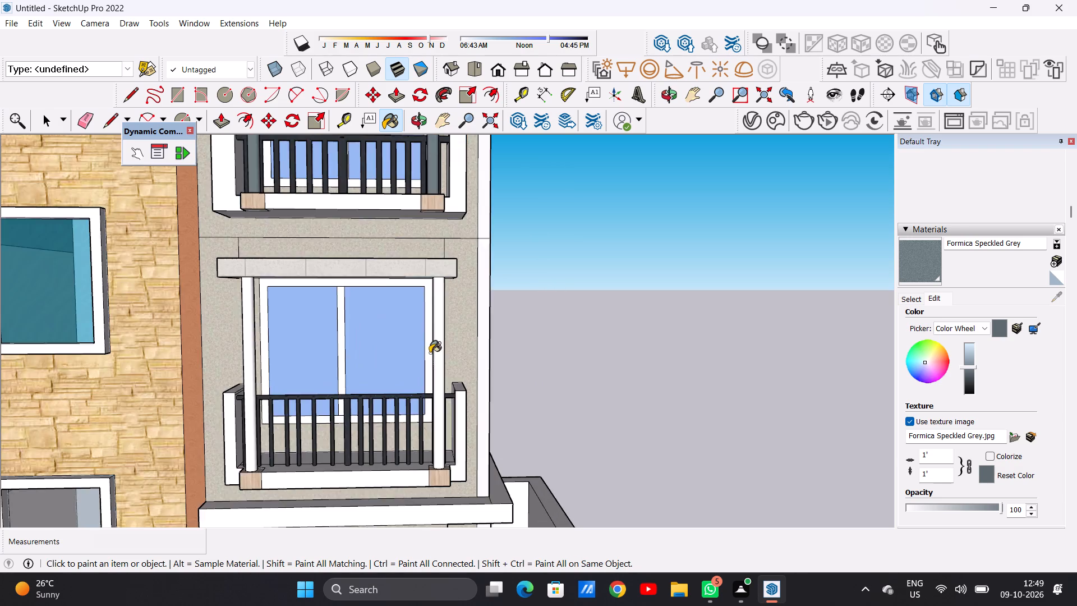
{"action": "scroll", "coordinate": [432, 348], "scroll_direction": "up", "scroll_amount": 7}
{"action": "left_click", "coordinate": [444, 333]}
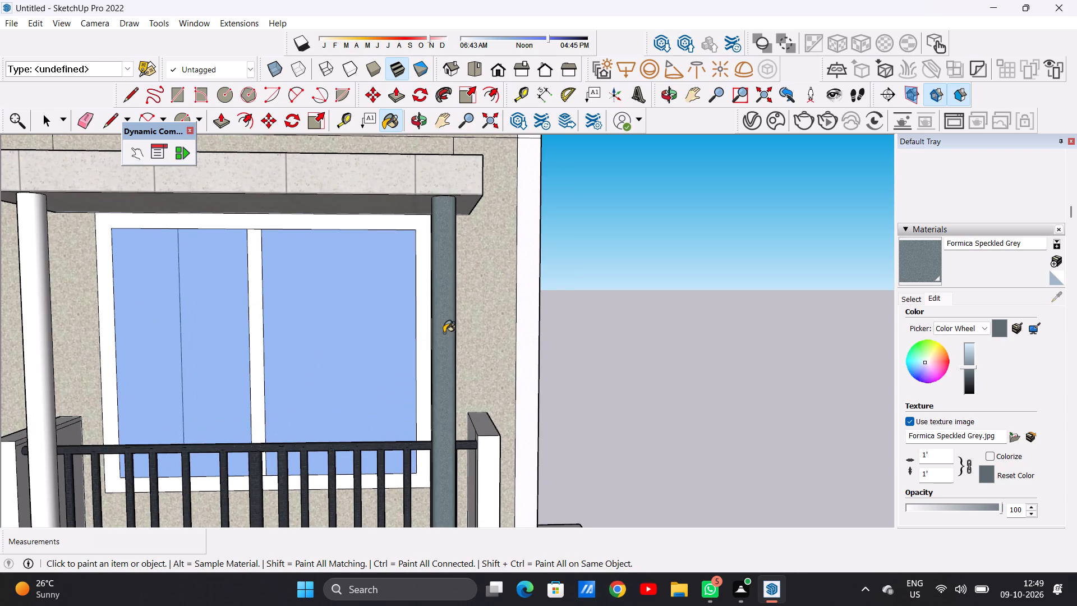
{"action": "scroll", "coordinate": [451, 328], "scroll_direction": "down", "scroll_amount": 10}
{"action": "scroll", "coordinate": [283, 347], "scroll_direction": "up", "scroll_amount": 11}
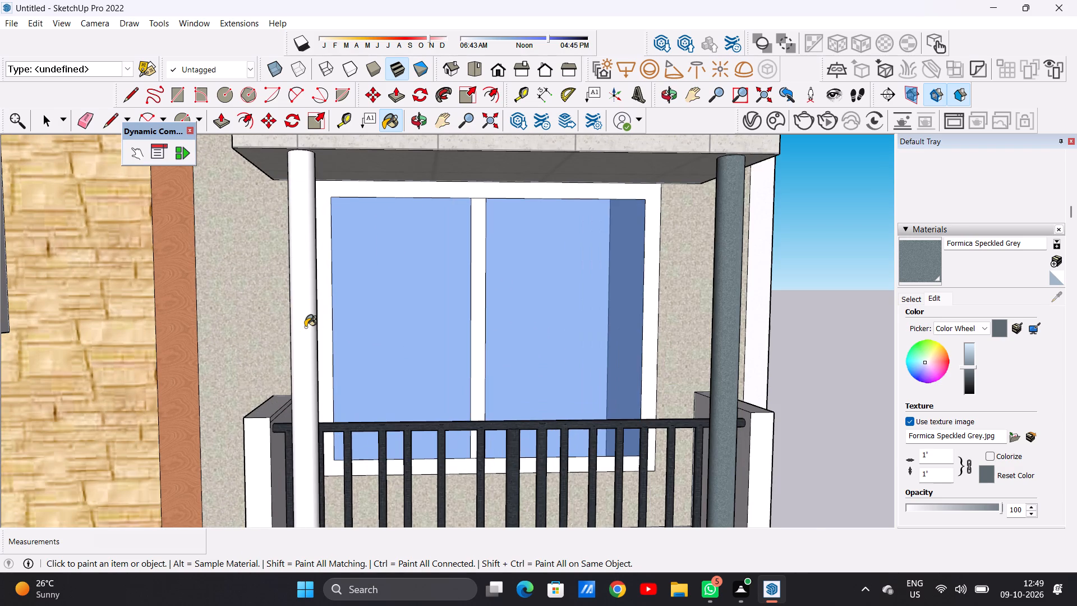
{"action": "left_click", "coordinate": [294, 346]}
Paint both posts of the right wing's ground-floor balcony, below the projecting white band, with Formica Speckled Grey.
{"action": "scroll", "coordinate": [294, 346], "scroll_direction": "down", "scroll_amount": 6}
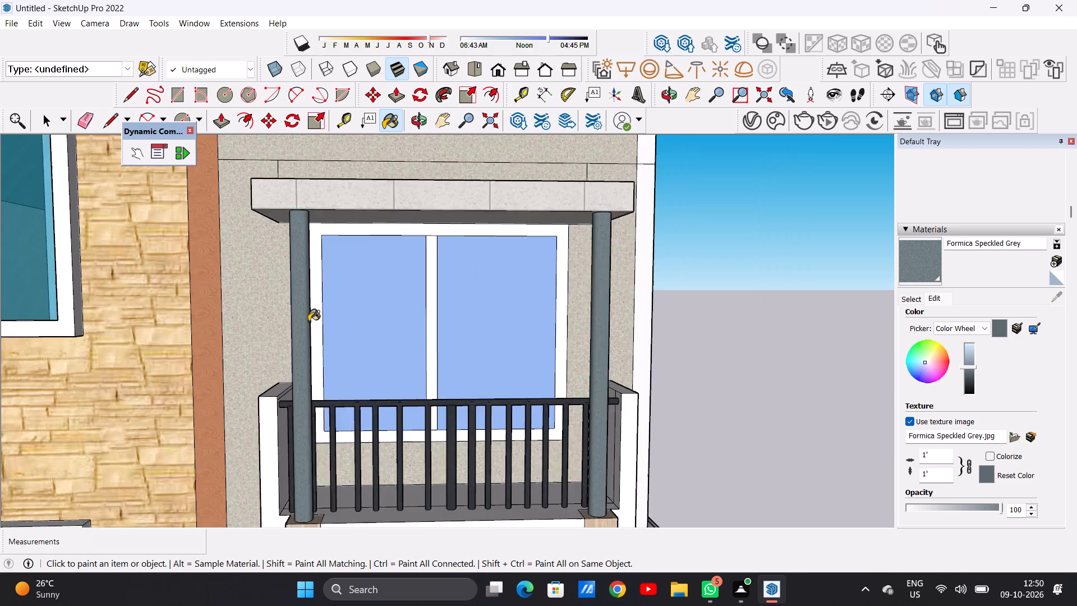
{"action": "scroll", "coordinate": [309, 322], "scroll_direction": "down", "scroll_amount": 6}
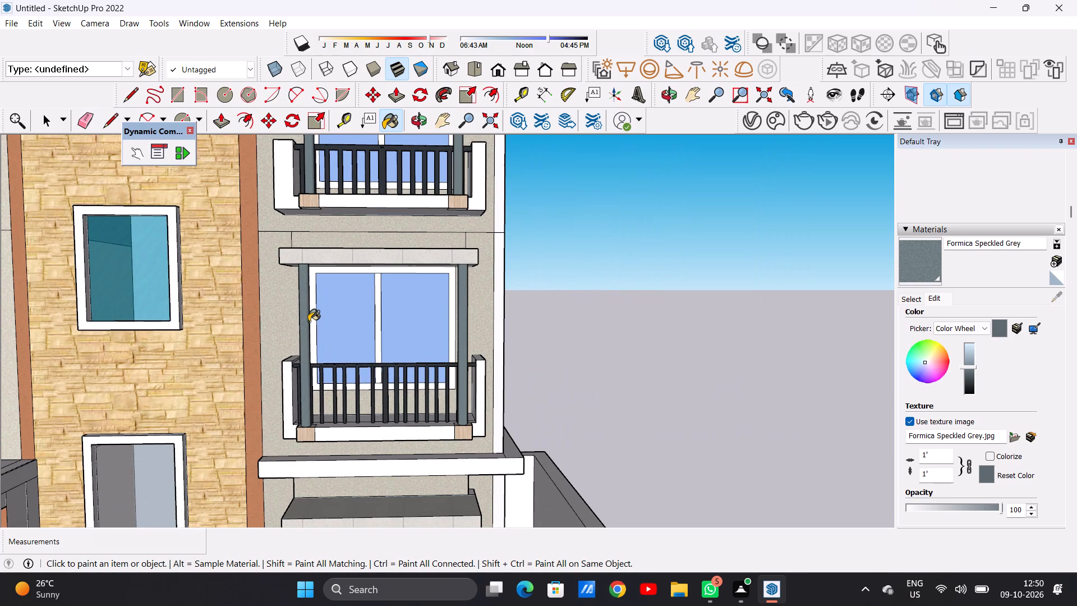
{"action": "scroll", "coordinate": [309, 322], "scroll_direction": "down", "scroll_amount": 8}
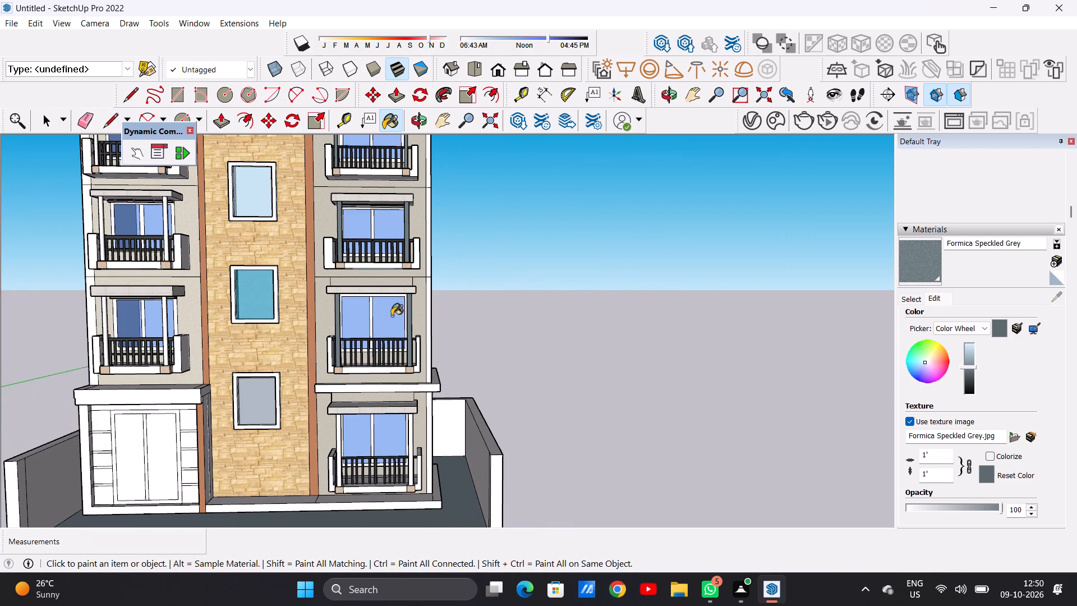
{"action": "scroll", "coordinate": [405, 448], "scroll_direction": "up", "scroll_amount": 7}
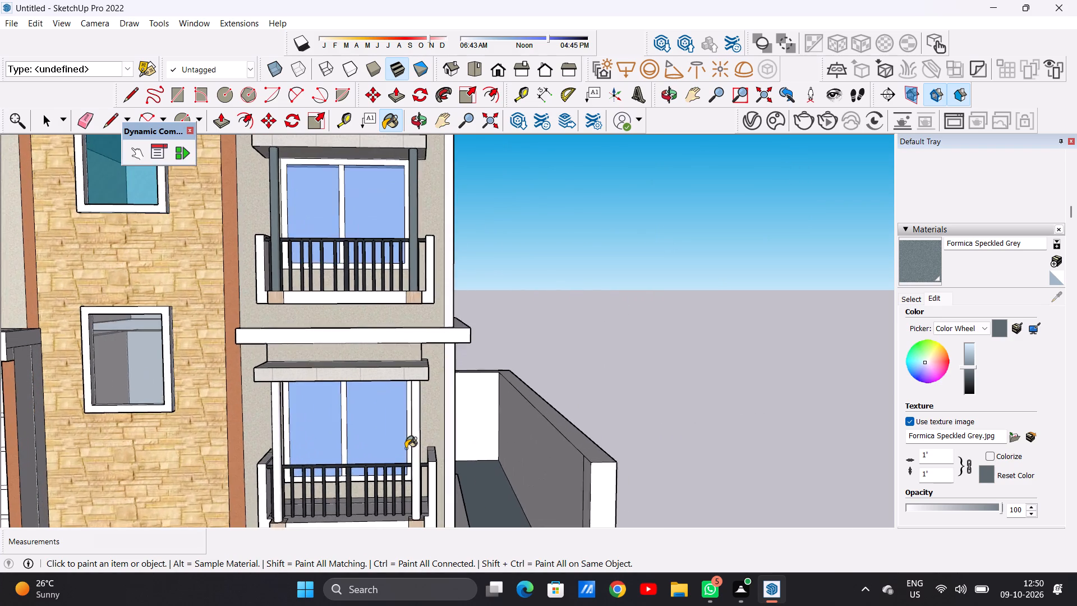
{"action": "scroll", "coordinate": [406, 448], "scroll_direction": "up", "scroll_amount": 3}
{"action": "left_click", "coordinate": [422, 407]}
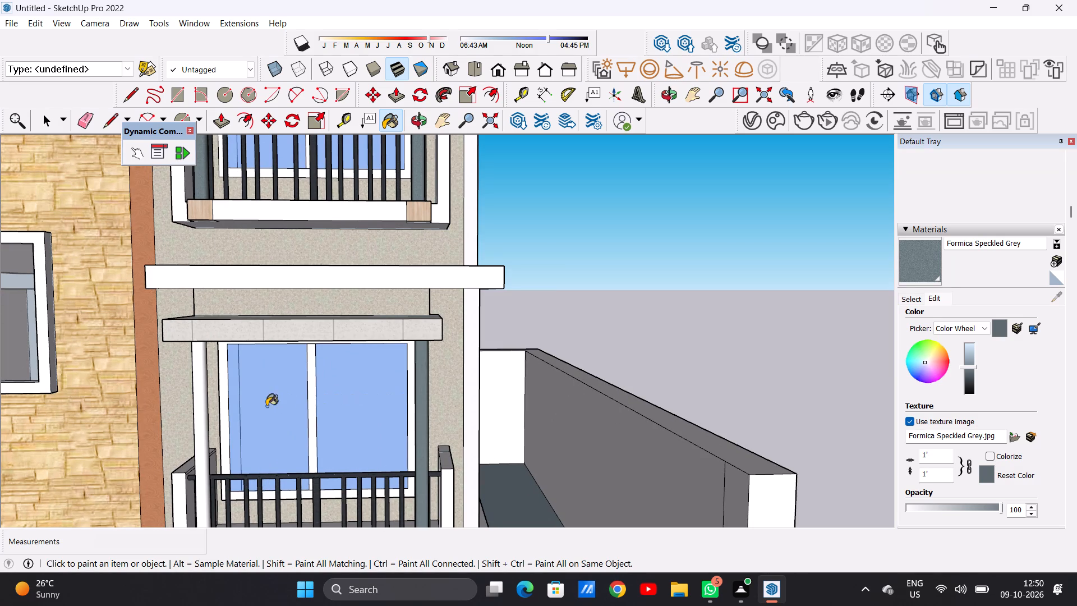
{"action": "left_click", "coordinate": [201, 417]}
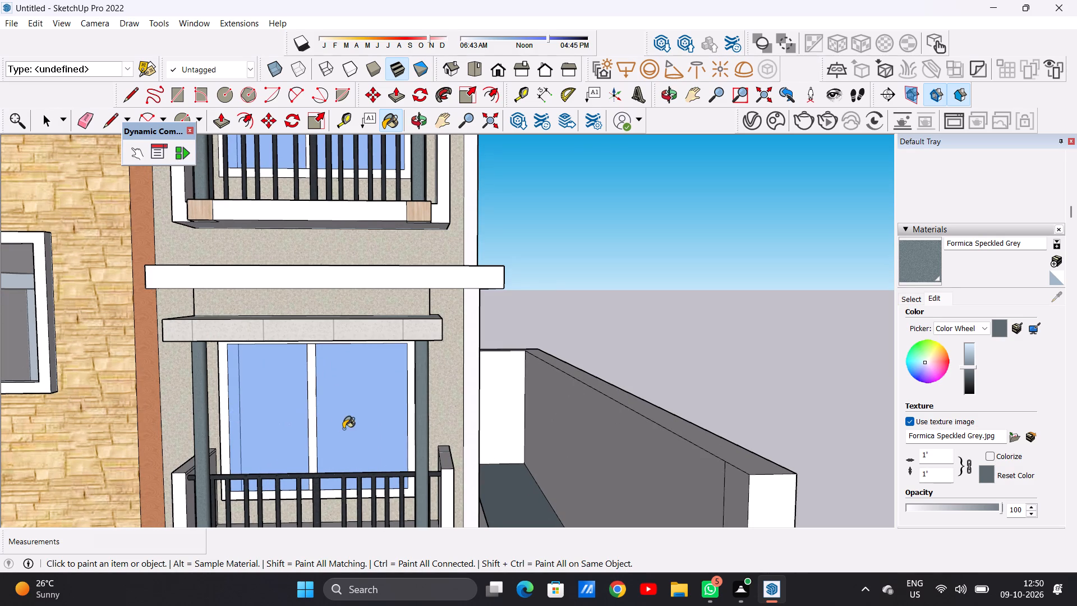
Paint both posts of the left wing's fifth-storey balcony with Formica Speckled Grey.
{"action": "scroll", "coordinate": [346, 429], "scroll_direction": "down", "scroll_amount": 3}
{"action": "scroll", "coordinate": [412, 426], "scroll_direction": "down", "scroll_amount": 13}
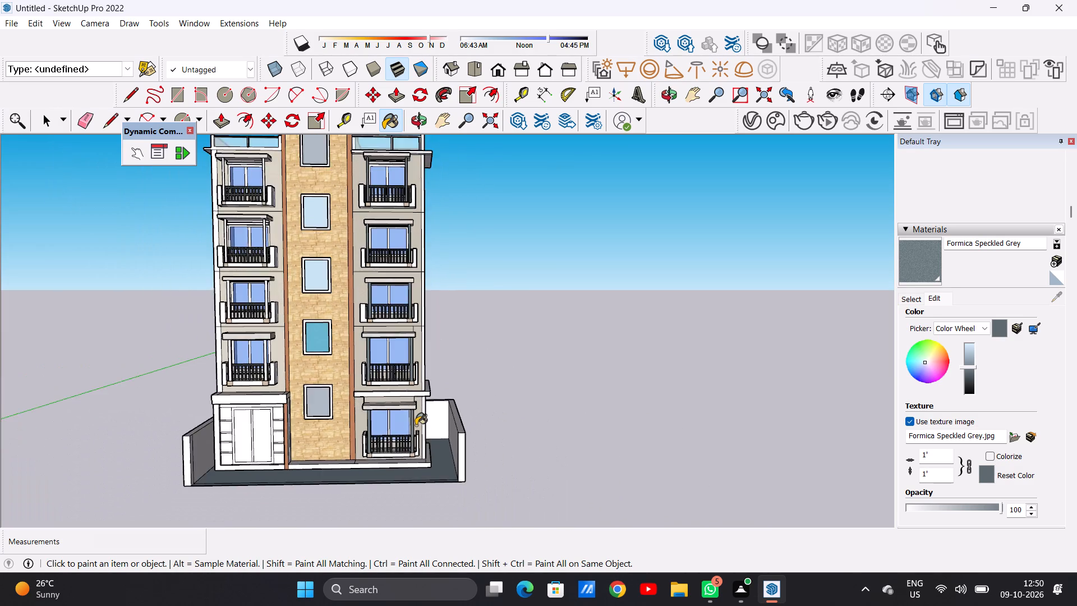
{"action": "scroll", "coordinate": [416, 429], "scroll_direction": "down", "scroll_amount": 3}
{"action": "scroll", "coordinate": [305, 241], "scroll_direction": "up", "scroll_amount": 6}
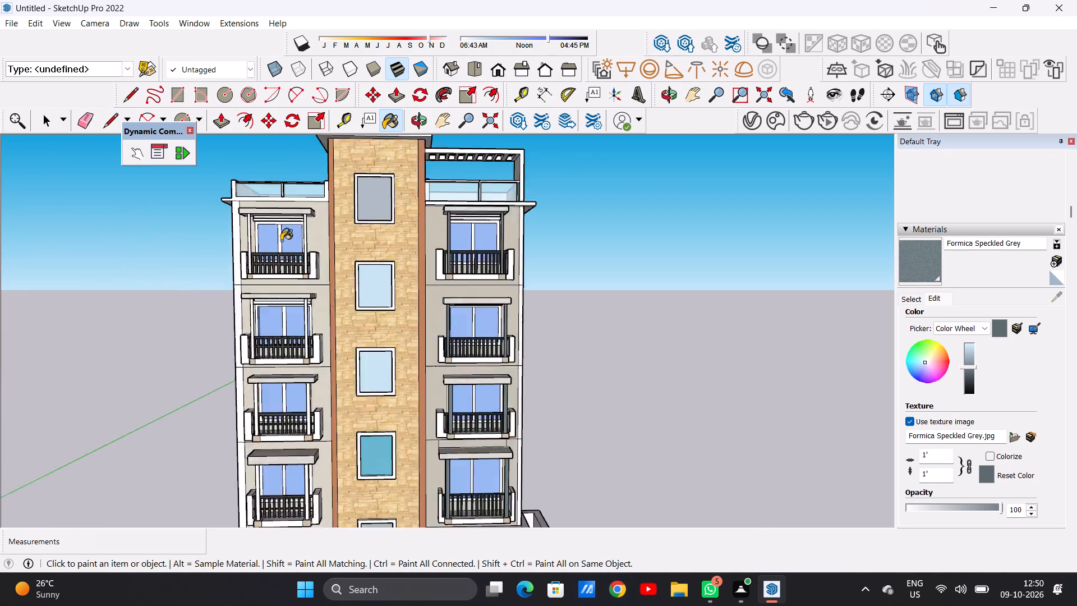
{"action": "scroll", "coordinate": [281, 241], "scroll_direction": "up", "scroll_amount": 7}
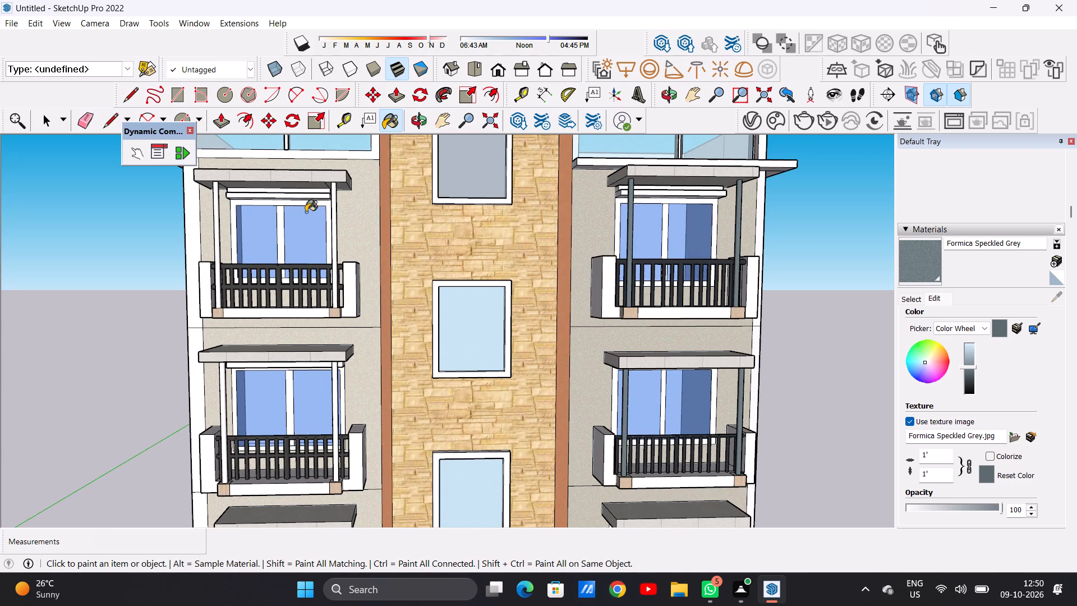
{"action": "scroll", "coordinate": [297, 222], "scroll_direction": "up", "scroll_amount": 9}
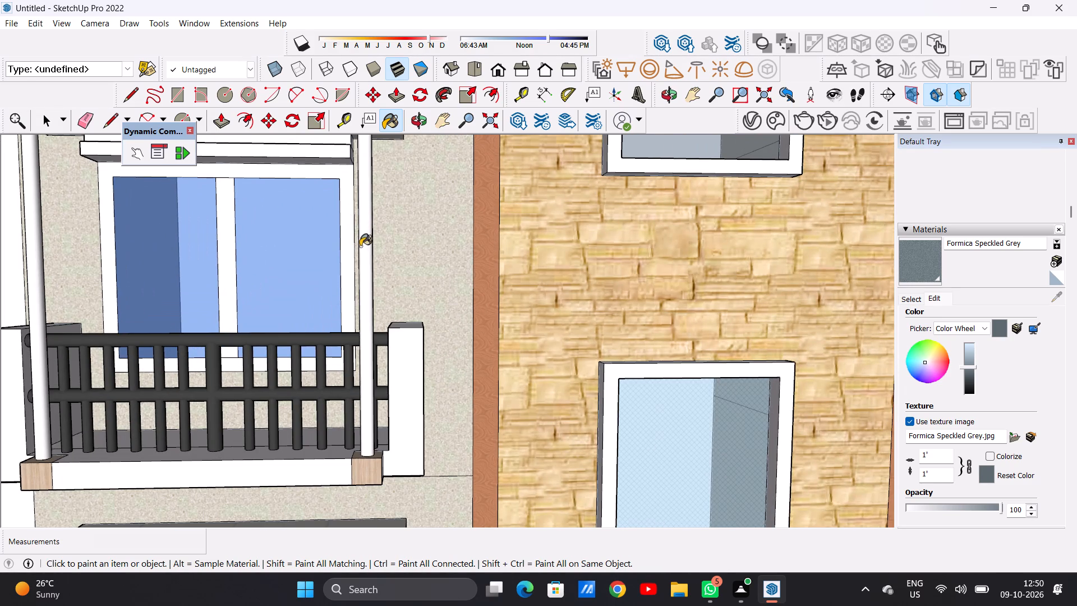
{"action": "left_click", "coordinate": [363, 238]}
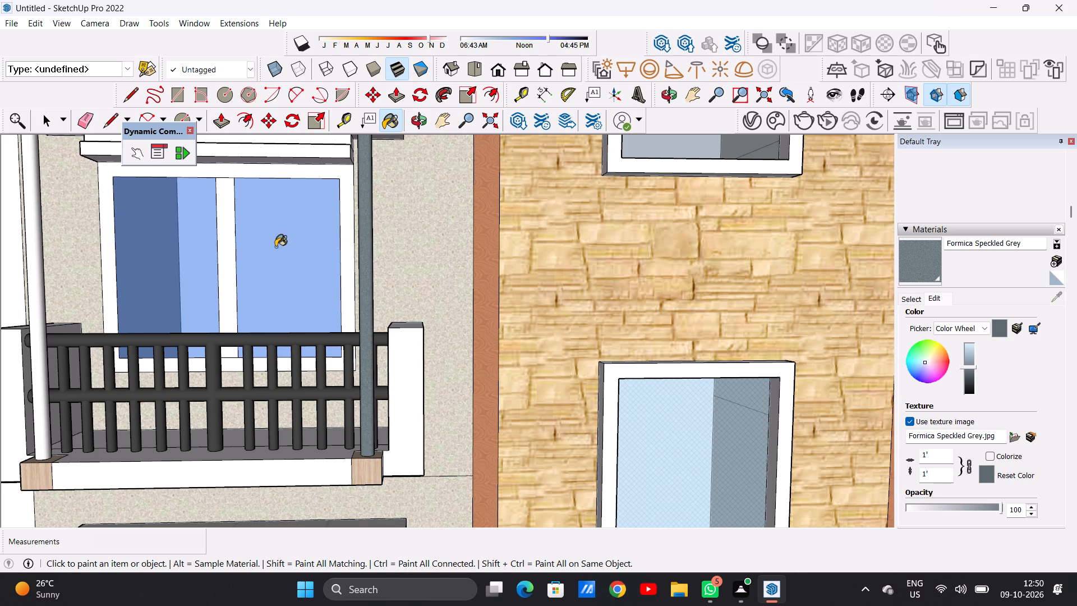
{"action": "scroll", "coordinate": [257, 293], "scroll_direction": "down", "scroll_amount": 7}
{"action": "scroll", "coordinate": [141, 254], "scroll_direction": "up", "scroll_amount": 3}
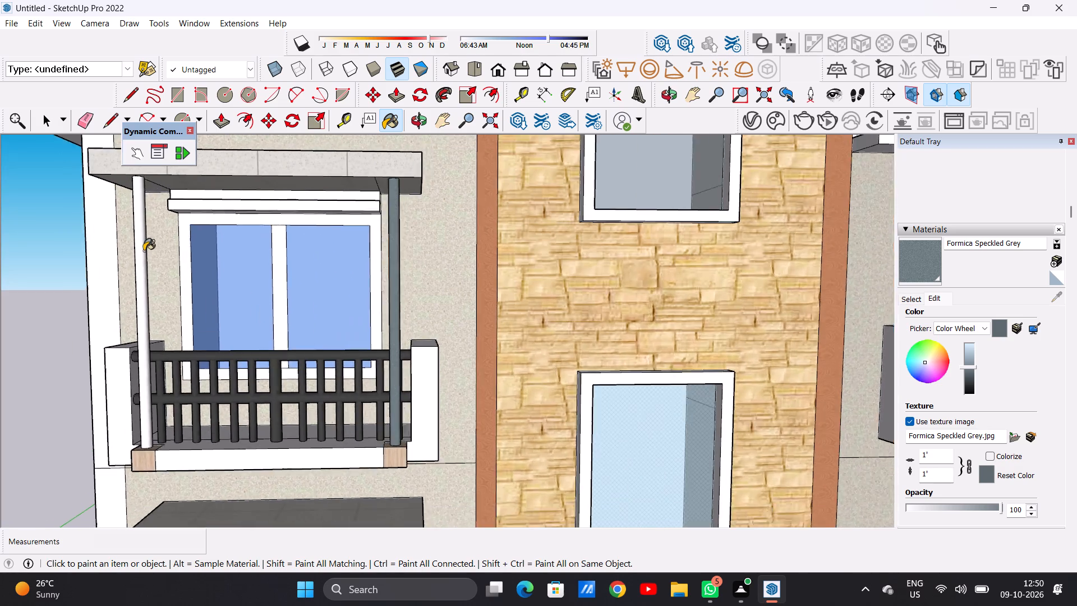
{"action": "scroll", "coordinate": [144, 251], "scroll_direction": "up", "scroll_amount": 5}
{"action": "left_click", "coordinate": [136, 245]}
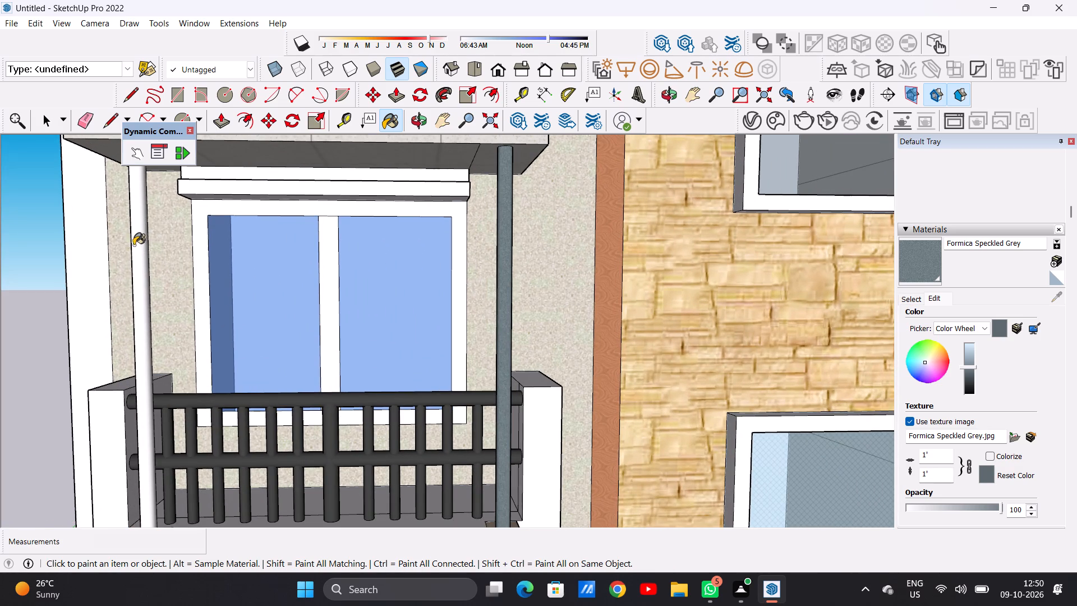
Paint both posts of the left wing's fourth-storey balcony with Formica Speckled Grey.
{"action": "scroll", "coordinate": [245, 297], "scroll_direction": "down", "scroll_amount": 17}
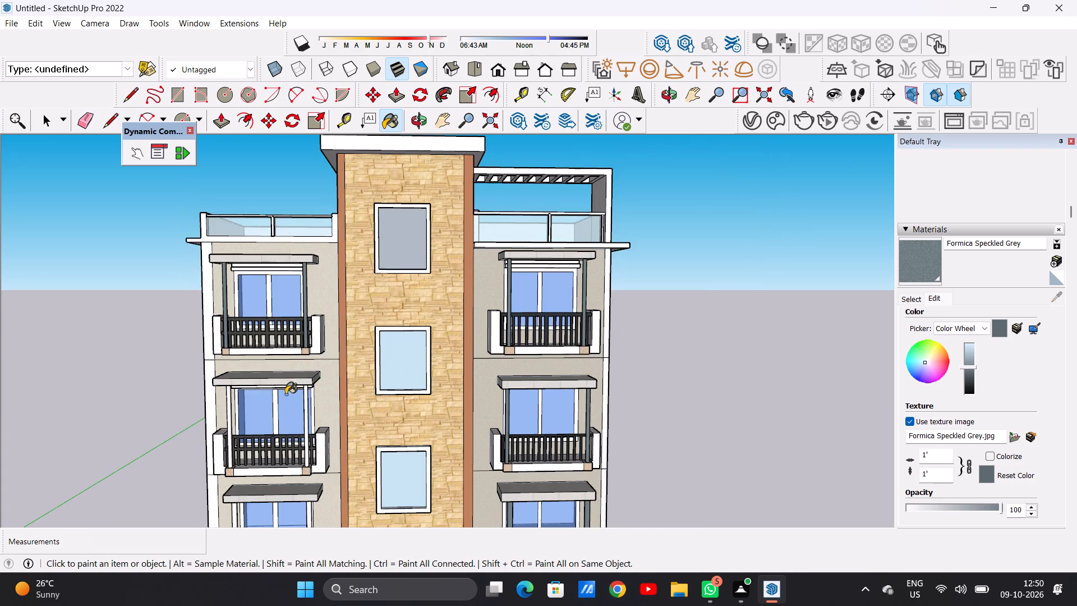
{"action": "scroll", "coordinate": [306, 414], "scroll_direction": "up", "scroll_amount": 2}
{"action": "scroll", "coordinate": [306, 414], "scroll_direction": "down", "scroll_amount": 1}
{"action": "scroll", "coordinate": [306, 414], "scroll_direction": "up", "scroll_amount": 16}
{"action": "left_click", "coordinate": [305, 383]}
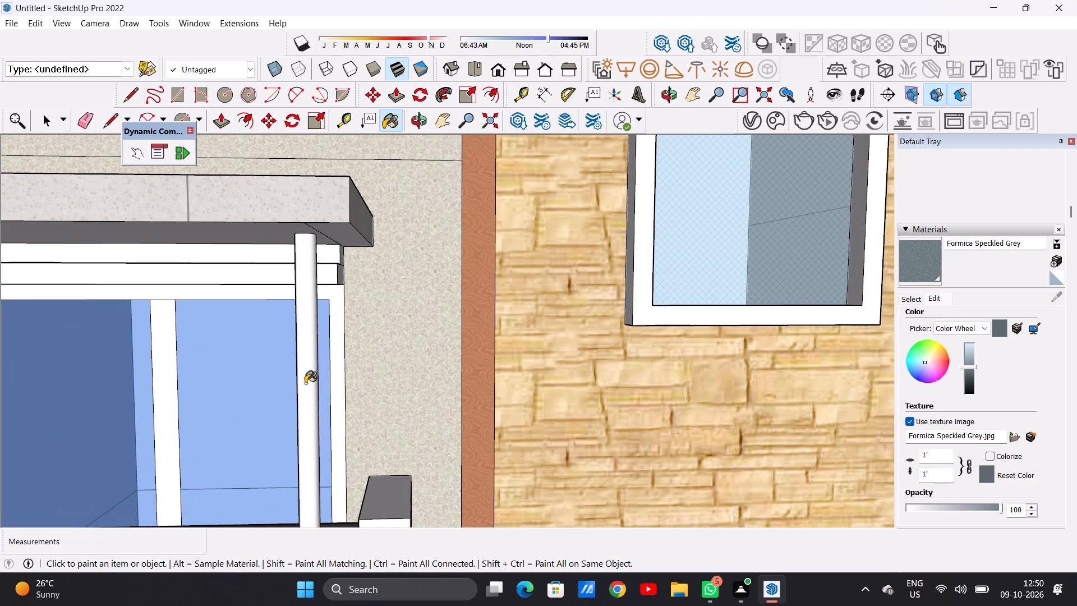
{"action": "scroll", "coordinate": [372, 362], "scroll_direction": "down", "scroll_amount": 10}
{"action": "scroll", "coordinate": [174, 389], "scroll_direction": "up", "scroll_amount": 6}
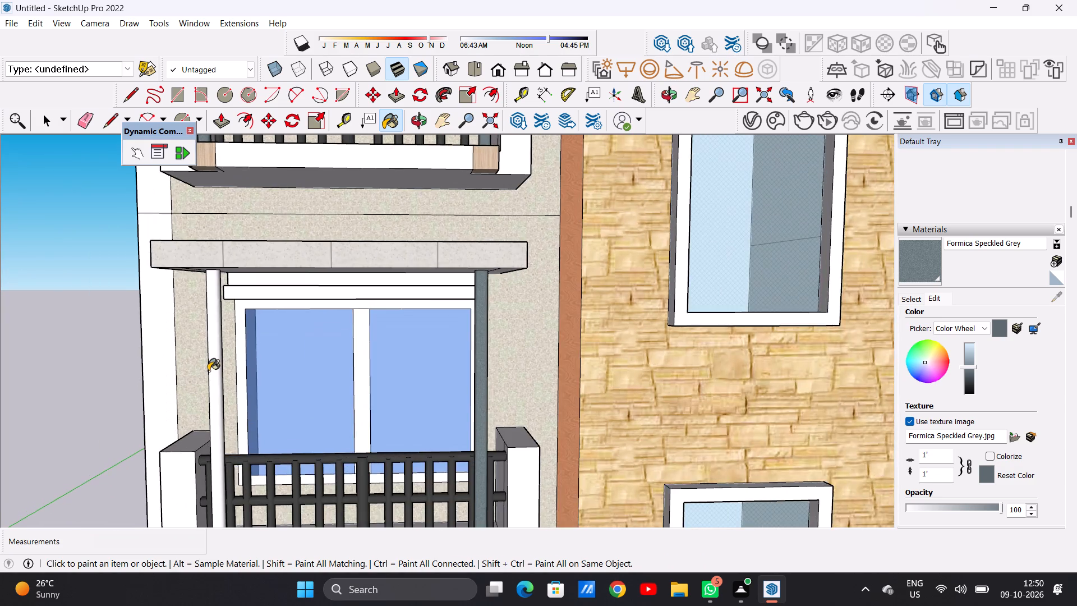
{"action": "scroll", "coordinate": [208, 371], "scroll_direction": "up", "scroll_amount": 3}
{"action": "left_click", "coordinate": [216, 361]}
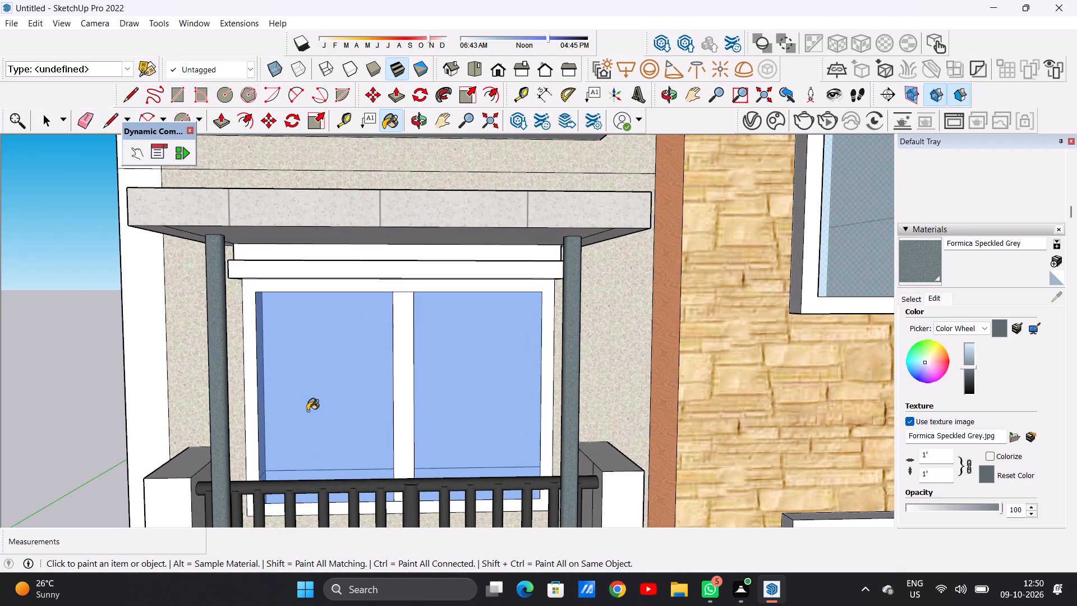
Paint both posts of the left wing's third-storey balcony with Formica Speckled Grey.
{"action": "middle_click_drag", "start_coordinate": [299, 403], "coordinate": [182, 347]}
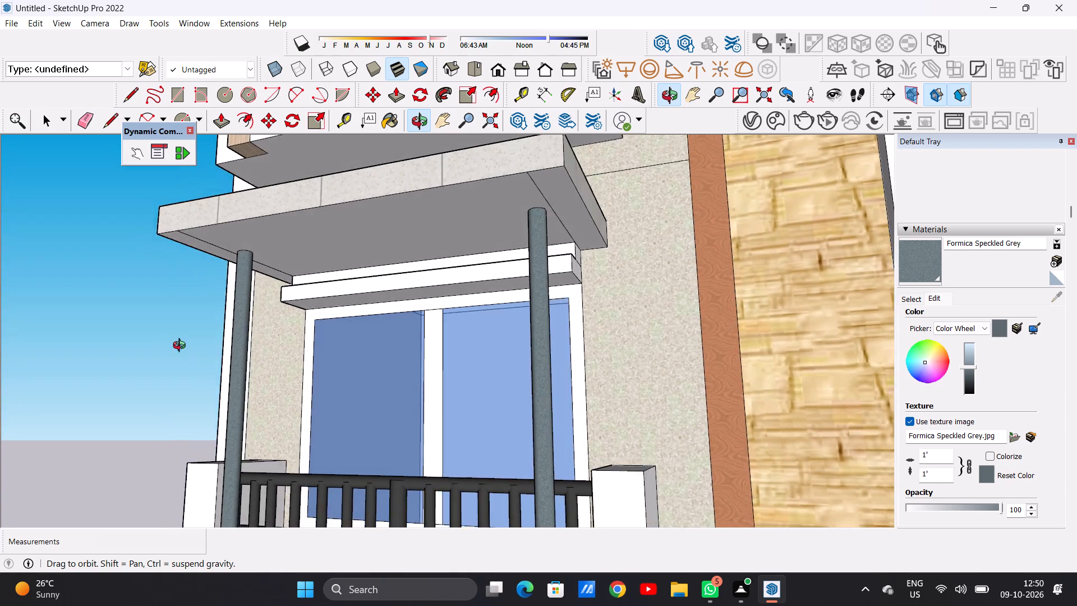
{"action": "middle_click_drag", "start_coordinate": [182, 347], "coordinate": [165, 294]}
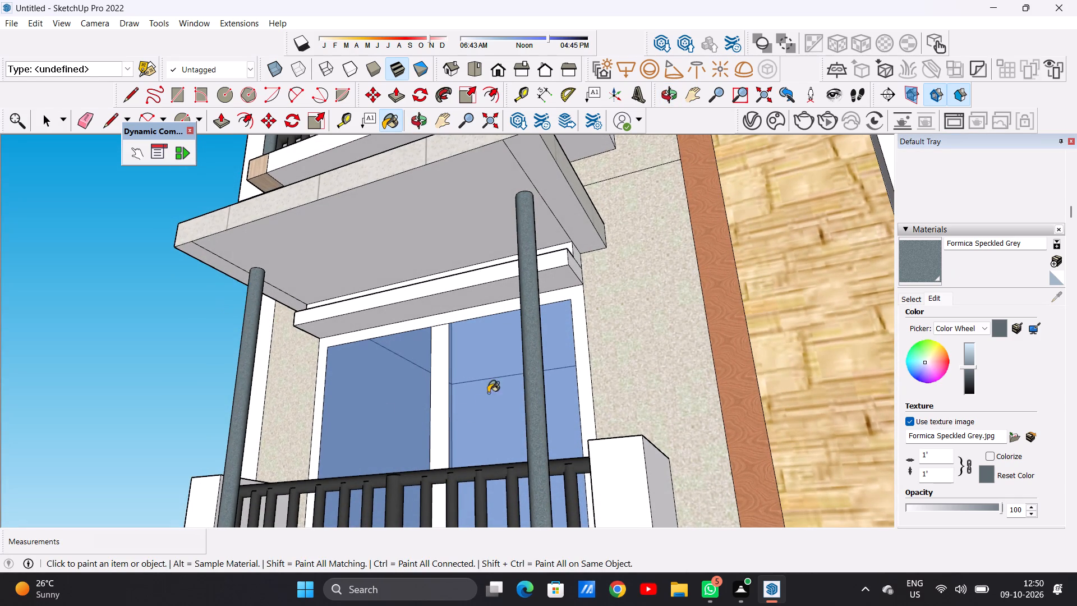
{"action": "scroll", "coordinate": [489, 384], "scroll_direction": "down", "scroll_amount": 18}
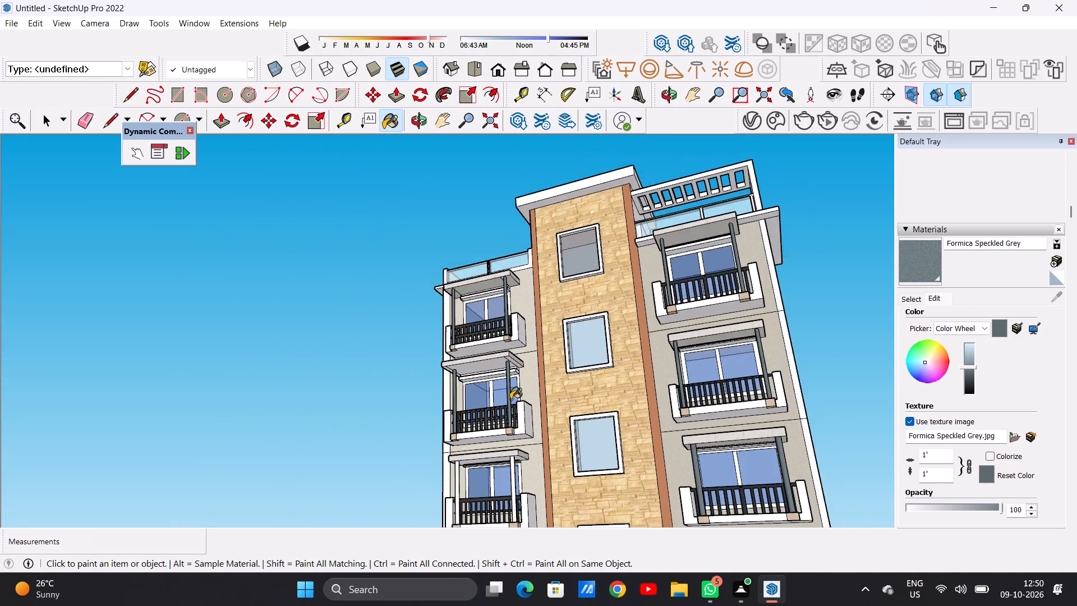
{"action": "scroll", "coordinate": [510, 400], "scroll_direction": "down", "scroll_amount": 8}
{"action": "middle_click_drag", "start_coordinate": [519, 469], "coordinate": [519, 530]}
{"action": "scroll", "coordinate": [509, 440], "scroll_direction": "up", "scroll_amount": 4}
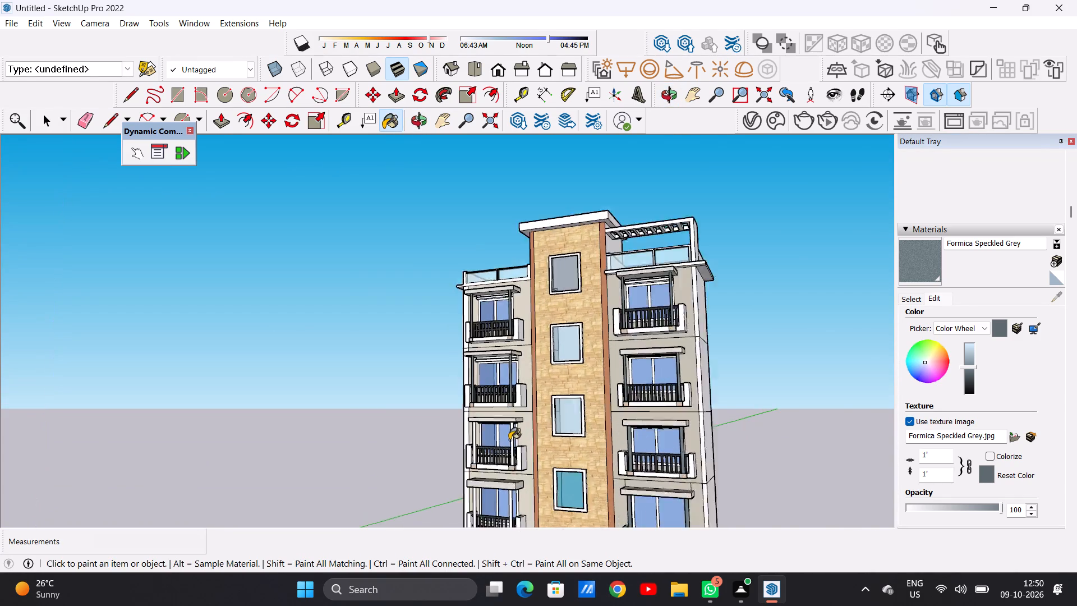
{"action": "scroll", "coordinate": [509, 440], "scroll_direction": "up", "scroll_amount": 16}
{"action": "left_click", "coordinate": [516, 427]}
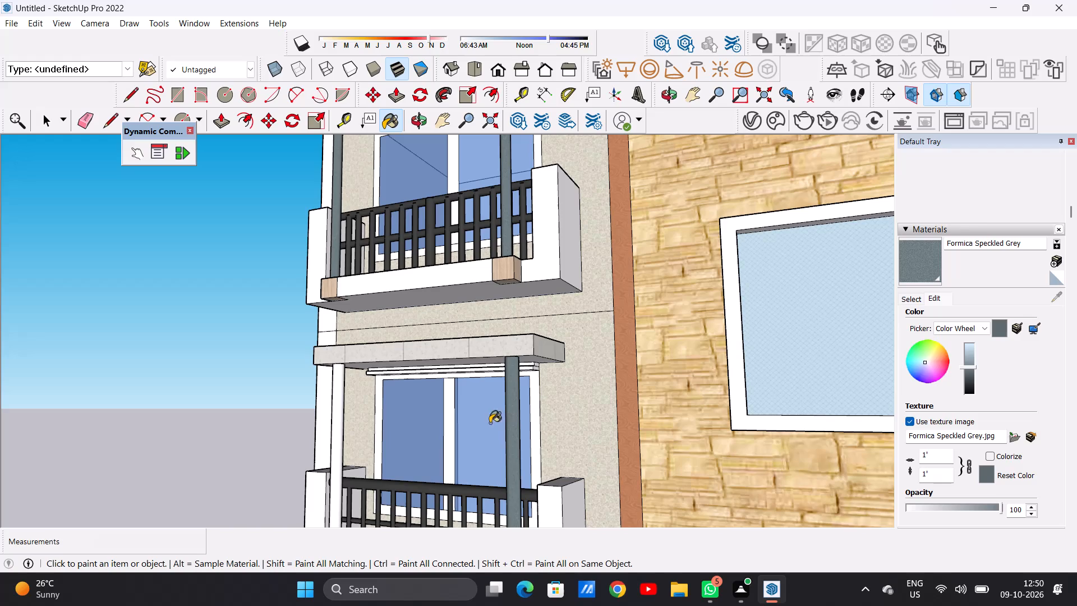
{"action": "left_click", "coordinate": [335, 450]}
Paint both posts of the left wing's second-storey balcony, above the entrance, with Formica Speckled Grey.
{"action": "scroll", "coordinate": [480, 431], "scroll_direction": "down", "scroll_amount": 1}
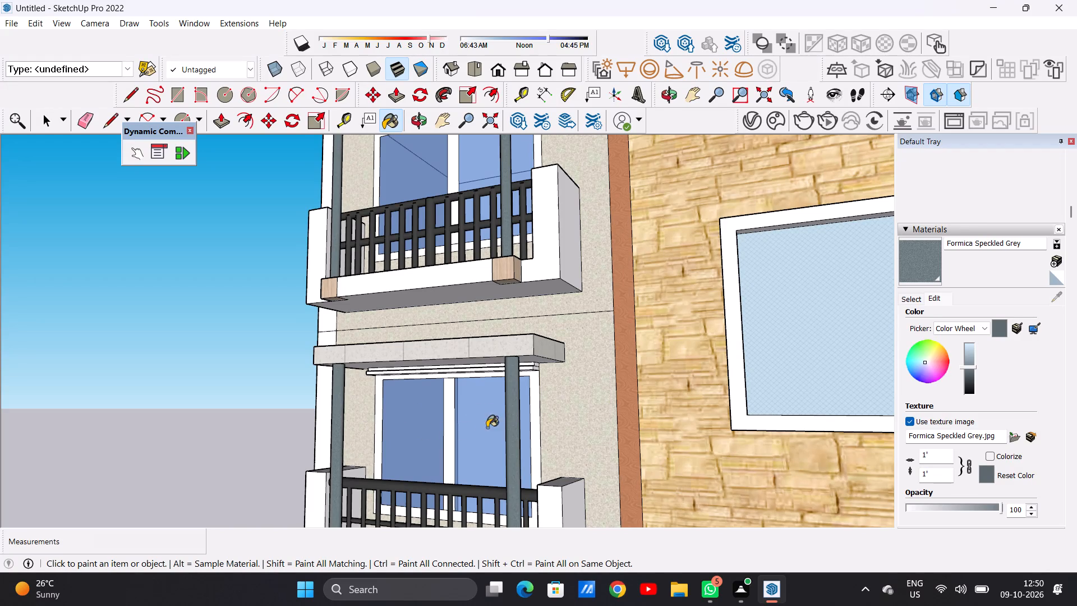
{"action": "scroll", "coordinate": [487, 428], "scroll_direction": "down", "scroll_amount": 20}
{"action": "scroll", "coordinate": [487, 428], "scroll_direction": "down", "scroll_amount": 1}
{"action": "scroll", "coordinate": [487, 499], "scroll_direction": "up", "scroll_amount": 7}
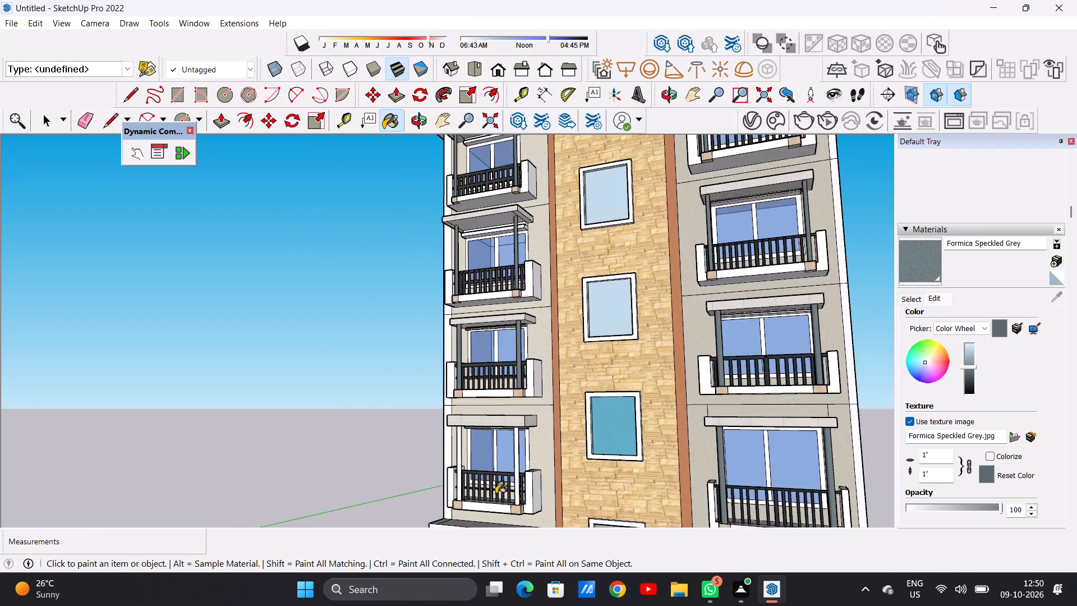
{"action": "scroll", "coordinate": [496, 494], "scroll_direction": "up", "scroll_amount": 13}
{"action": "left_click", "coordinate": [563, 415]}
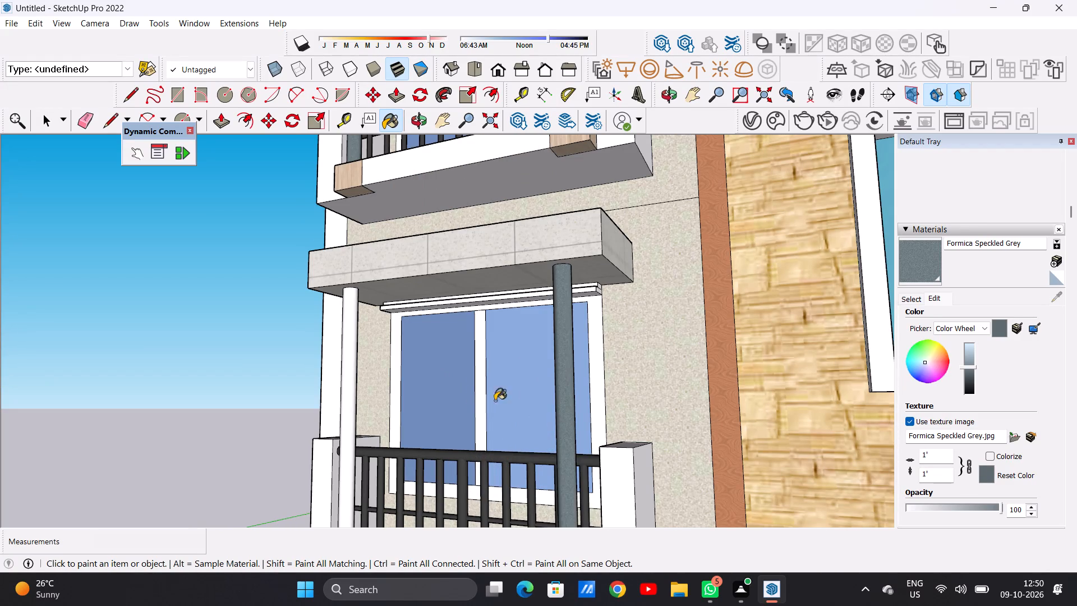
{"action": "left_click", "coordinate": [349, 412]}
Paint the underside of the left wing's fourth-storey balcony canopy, including its narrow edge strips, with Terrazzo Tile Light.
{"action": "scroll", "coordinate": [470, 437], "scroll_direction": "down", "scroll_amount": 4}
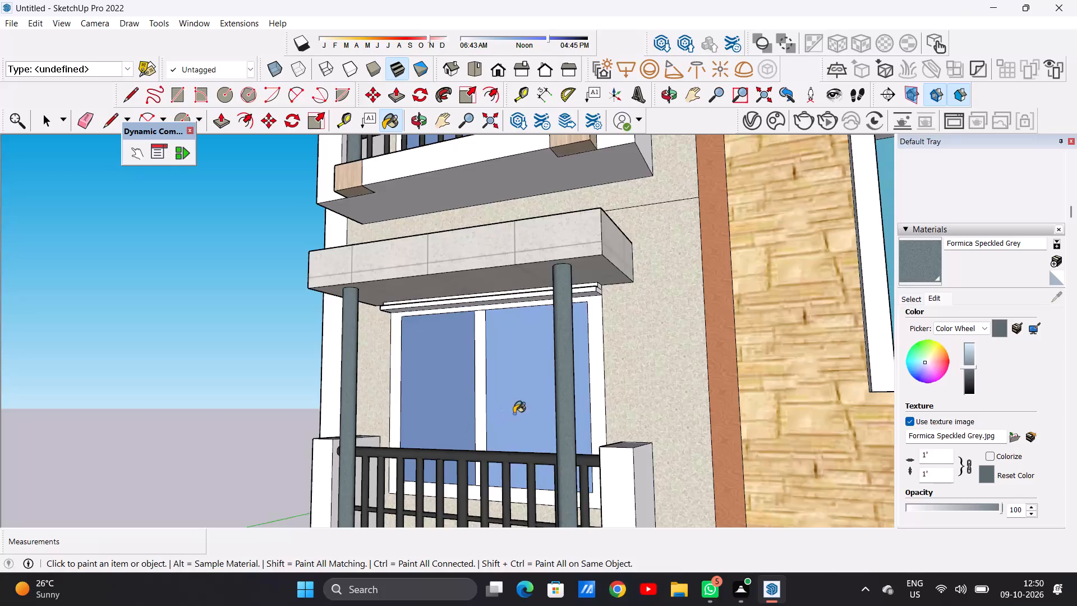
{"action": "scroll", "coordinate": [514, 414], "scroll_direction": "down", "scroll_amount": 14}
{"action": "scroll", "coordinate": [512, 463], "scroll_direction": "down", "scroll_amount": 1}
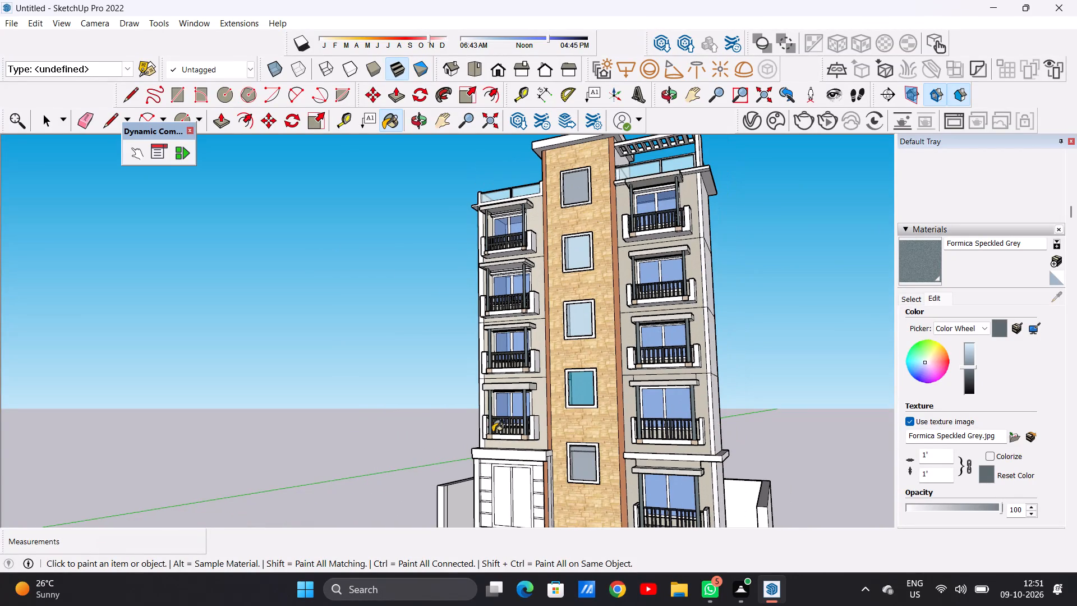
{"action": "middle_click_drag", "start_coordinate": [493, 432], "coordinate": [607, 469]}
{"action": "scroll", "coordinate": [470, 471], "scroll_direction": "down", "scroll_amount": 7}
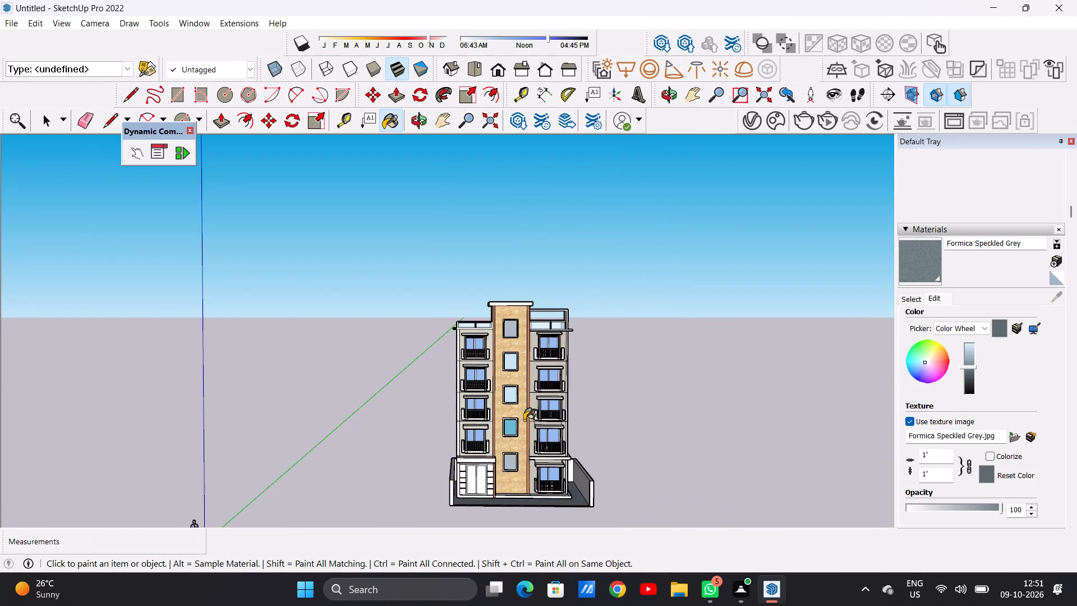
{"action": "scroll", "coordinate": [524, 420], "scroll_direction": "up", "scroll_amount": 8}
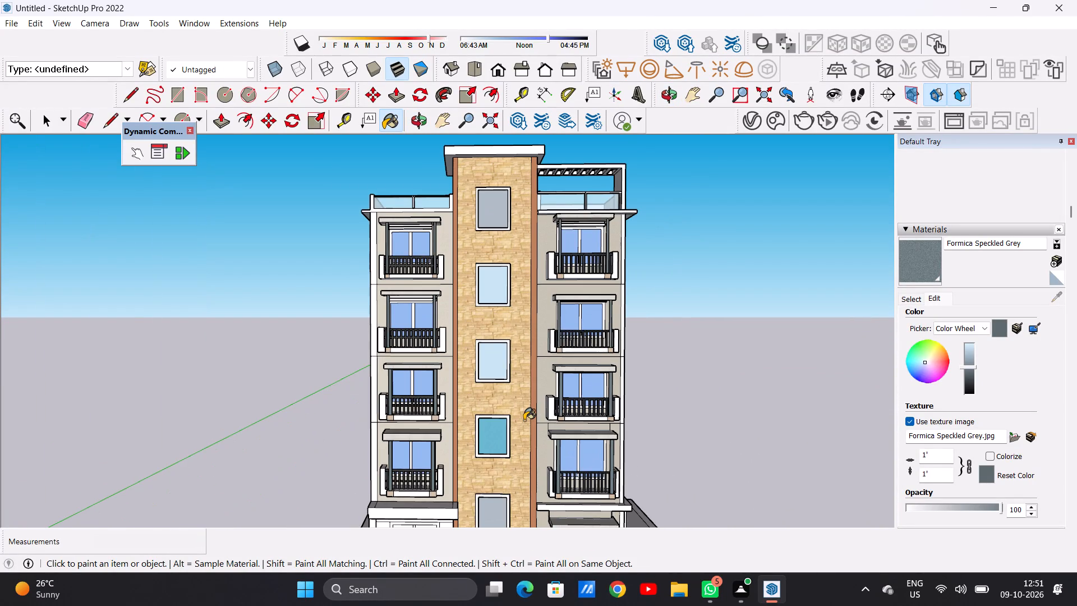
{"action": "key", "text": "space"}
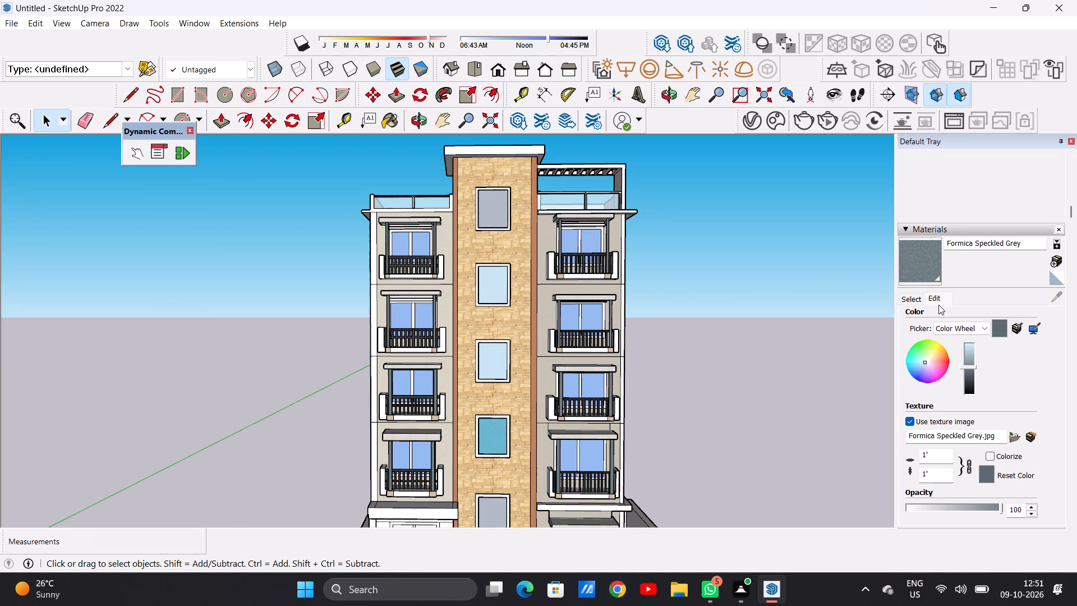
{"action": "left_click", "coordinate": [909, 299]}
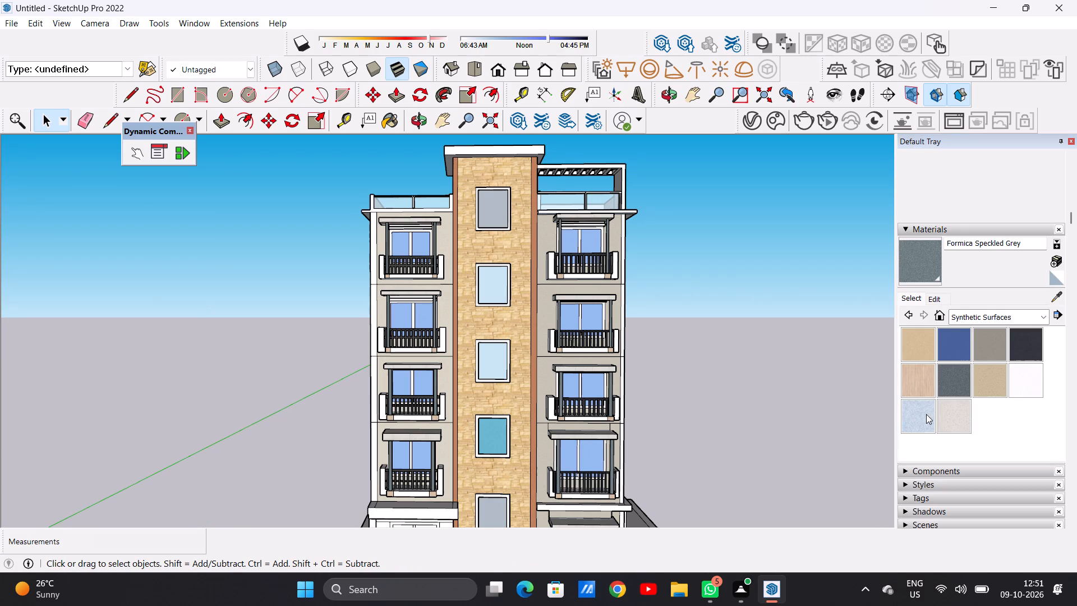
{"action": "left_click", "coordinate": [952, 412]}
{"action": "middle_click_drag", "start_coordinate": [414, 365], "coordinate": [395, 315]}
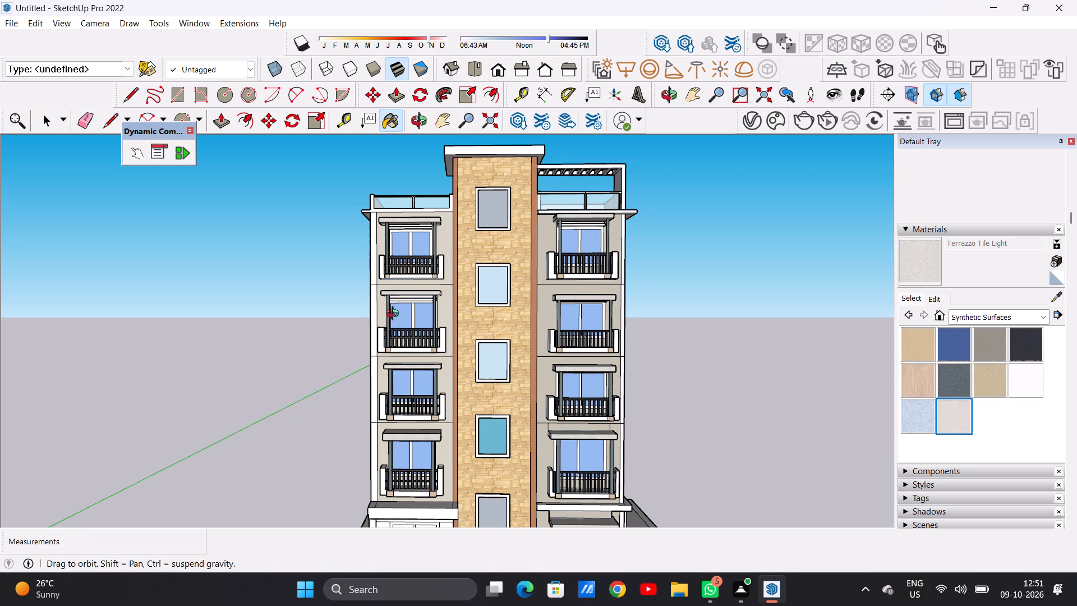
{"action": "middle_click_drag", "start_coordinate": [395, 315], "coordinate": [372, 231]}
{"action": "middle_click_drag", "start_coordinate": [425, 345], "coordinate": [407, 277]}
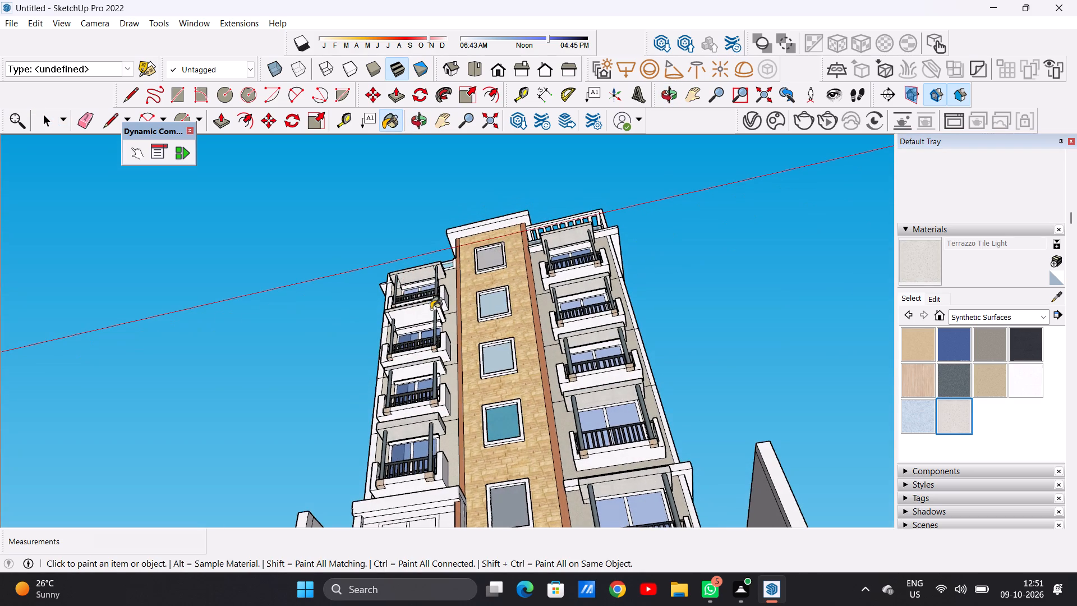
{"action": "scroll", "coordinate": [431, 311], "scroll_direction": "up", "scroll_amount": 5}
{"action": "scroll", "coordinate": [431, 311], "scroll_direction": "down", "scroll_amount": 1}
{"action": "scroll", "coordinate": [431, 311], "scroll_direction": "up", "scroll_amount": 14}
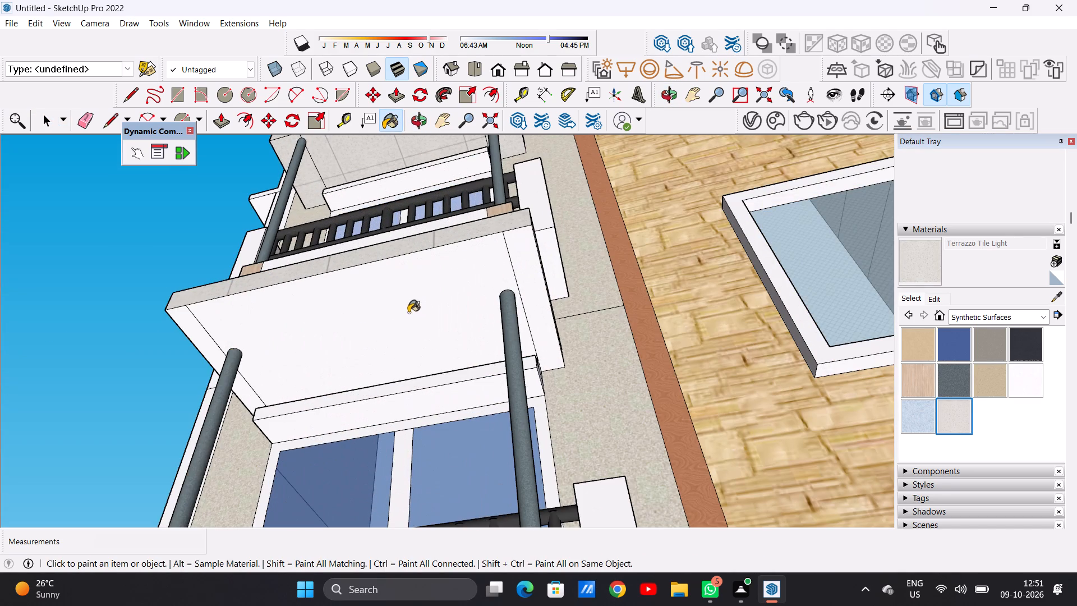
{"action": "left_click", "coordinate": [404, 310]}
{"action": "left_click", "coordinate": [518, 268]}
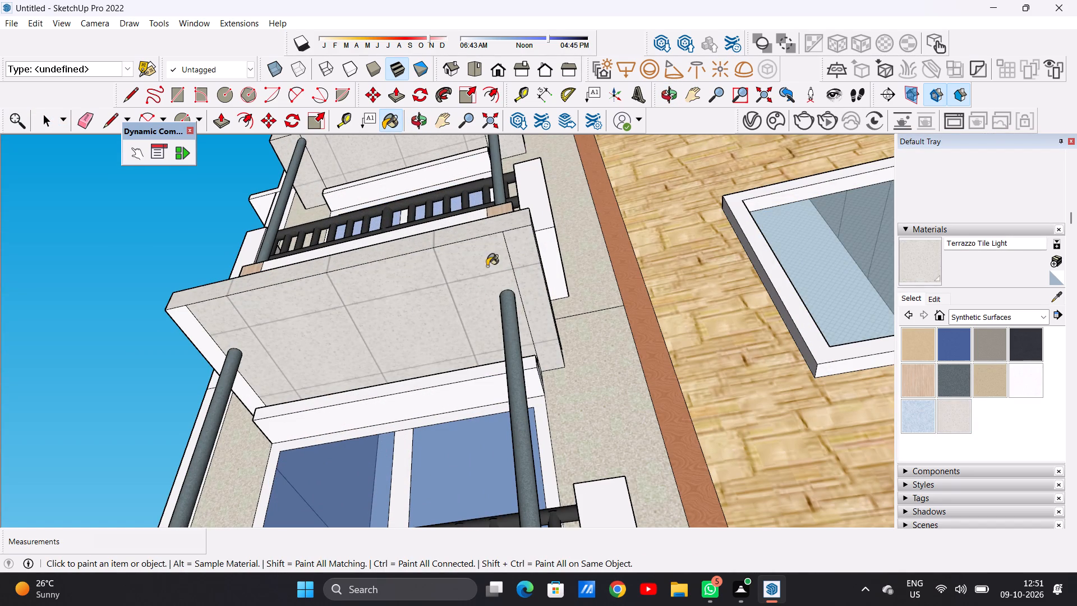
{"action": "left_click", "coordinate": [192, 328]}
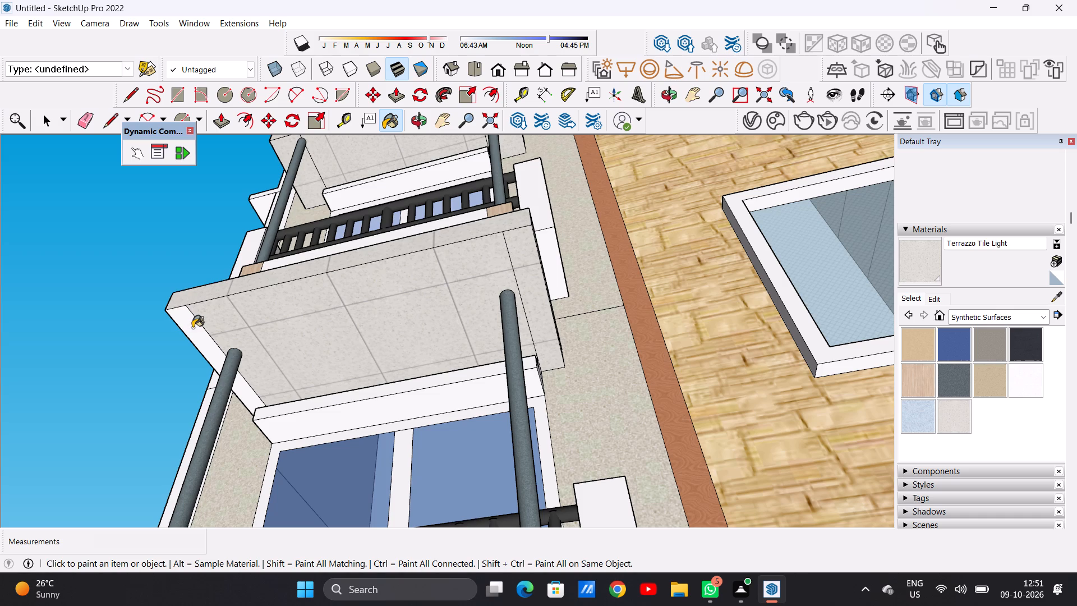
Paint the underside of the left wing's third-storey balcony canopy with Terrazzo Tile Light.
{"action": "scroll", "coordinate": [490, 420], "scroll_direction": "down", "scroll_amount": 3}
{"action": "middle_click_drag", "start_coordinate": [415, 400], "coordinate": [409, 449]}
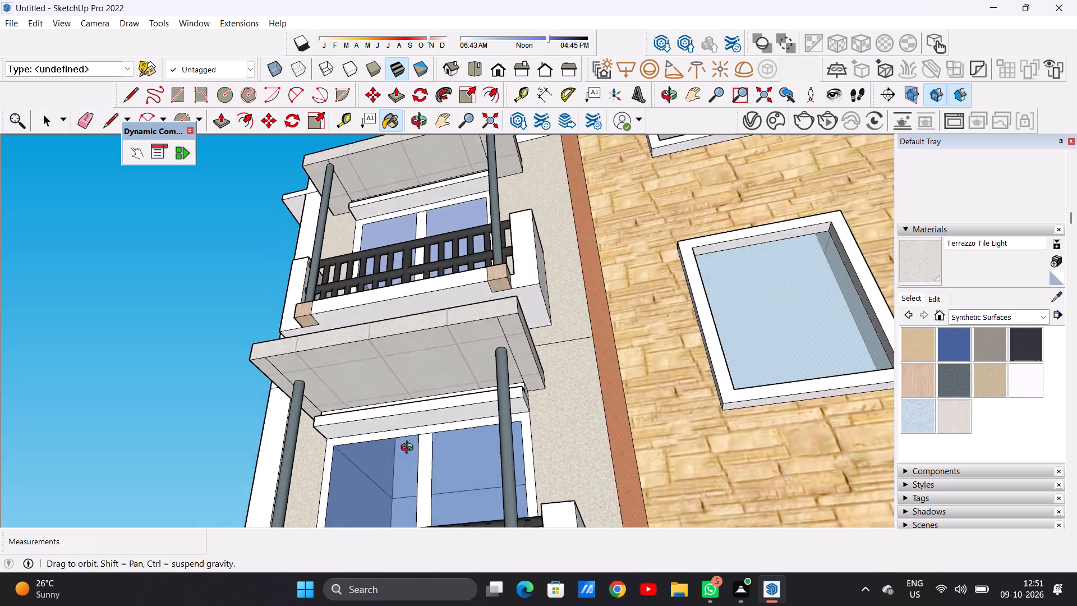
{"action": "middle_click_drag", "start_coordinate": [409, 449], "coordinate": [353, 425]}
{"action": "scroll", "coordinate": [439, 389], "scroll_direction": "down", "scroll_amount": 11}
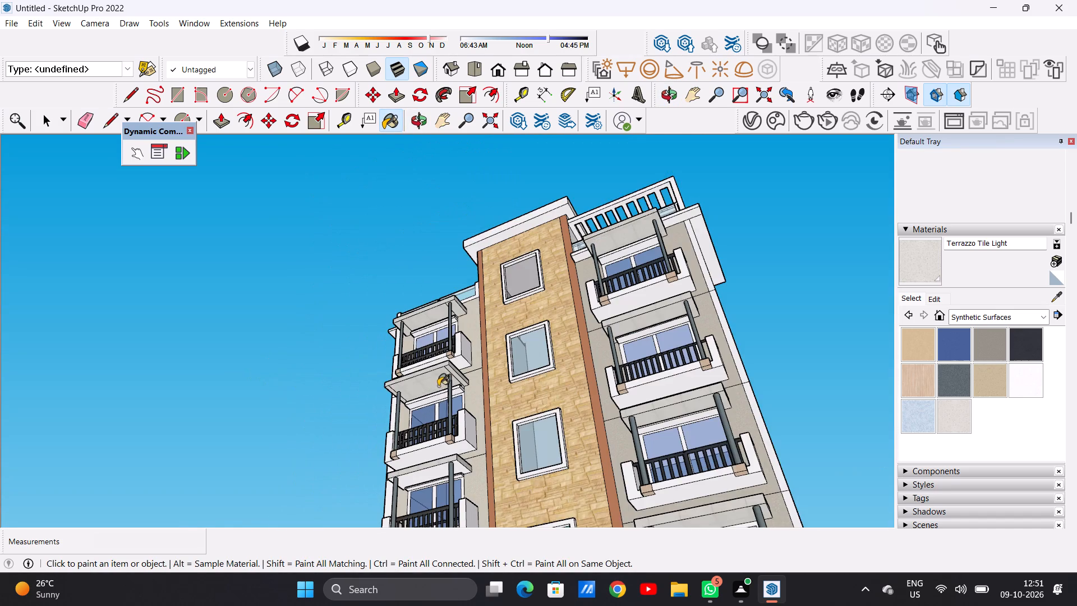
{"action": "scroll", "coordinate": [438, 386], "scroll_direction": "down", "scroll_amount": 3}
{"action": "scroll", "coordinate": [427, 489], "scroll_direction": "up", "scroll_amount": 18}
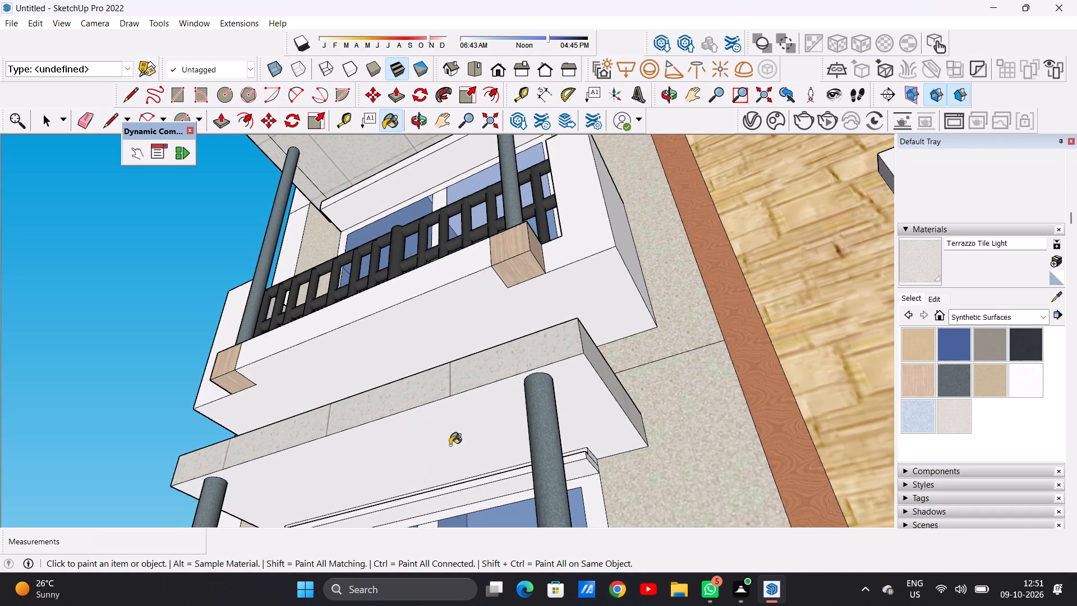
{"action": "left_click", "coordinate": [444, 438]}
Examine the left wing's remaining canopy undersides and the whole front facade for surfaces still needing a finish.
{"action": "scroll", "coordinate": [454, 447], "scroll_direction": "down", "scroll_amount": 11}
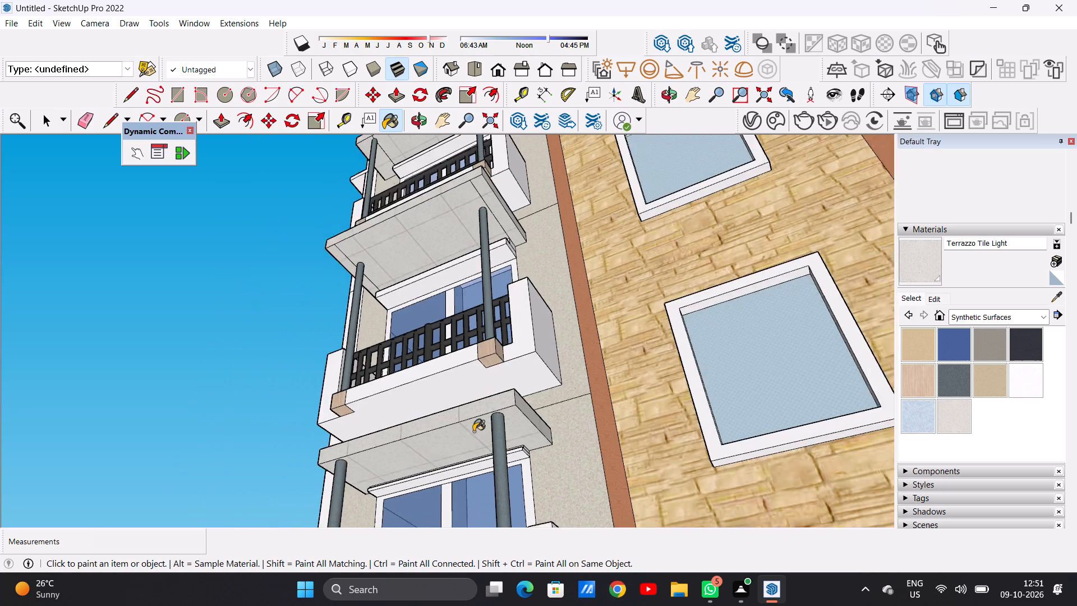
{"action": "scroll", "coordinate": [473, 431], "scroll_direction": "down", "scroll_amount": 15}
{"action": "scroll", "coordinate": [472, 513], "scroll_direction": "up", "scroll_amount": 2}
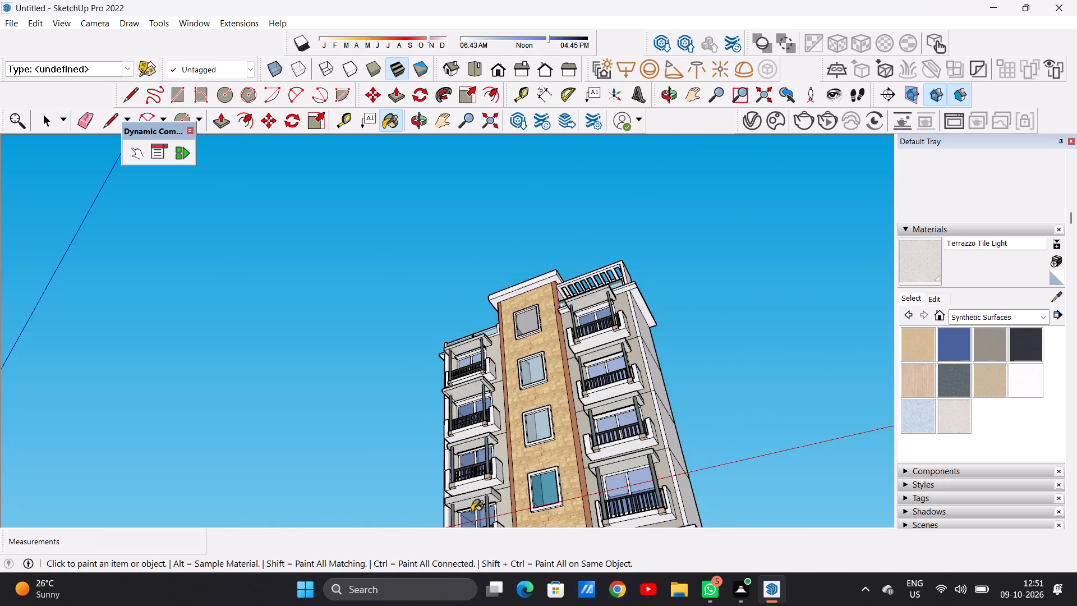
{"action": "scroll", "coordinate": [472, 512], "scroll_direction": "up", "scroll_amount": 10}
{"action": "scroll", "coordinate": [494, 465], "scroll_direction": "down", "scroll_amount": 9}
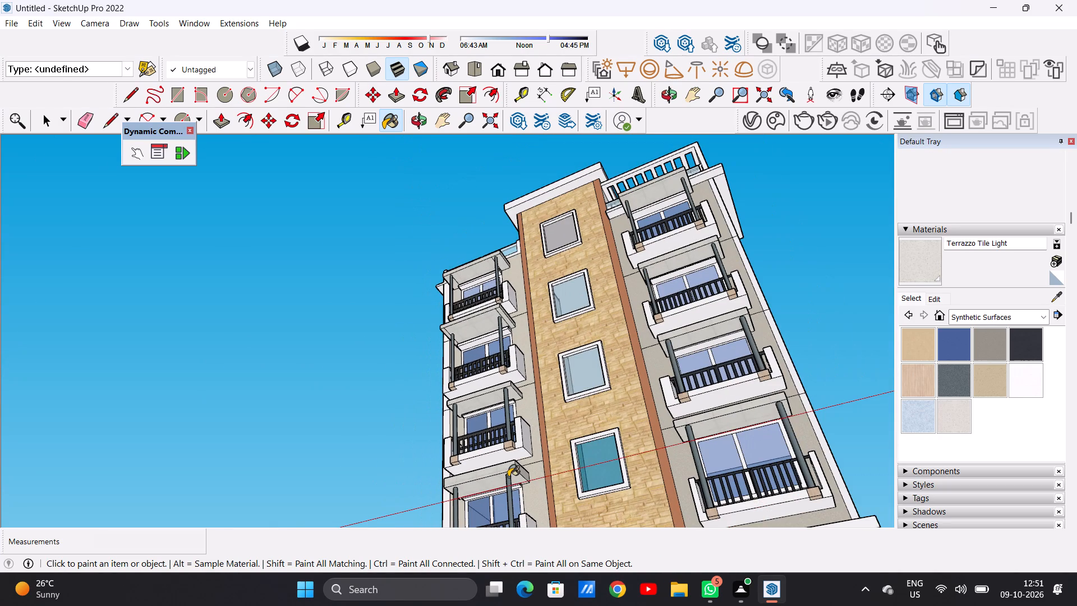
{"action": "middle_click_drag", "start_coordinate": [547, 396], "coordinate": [593, 493]}
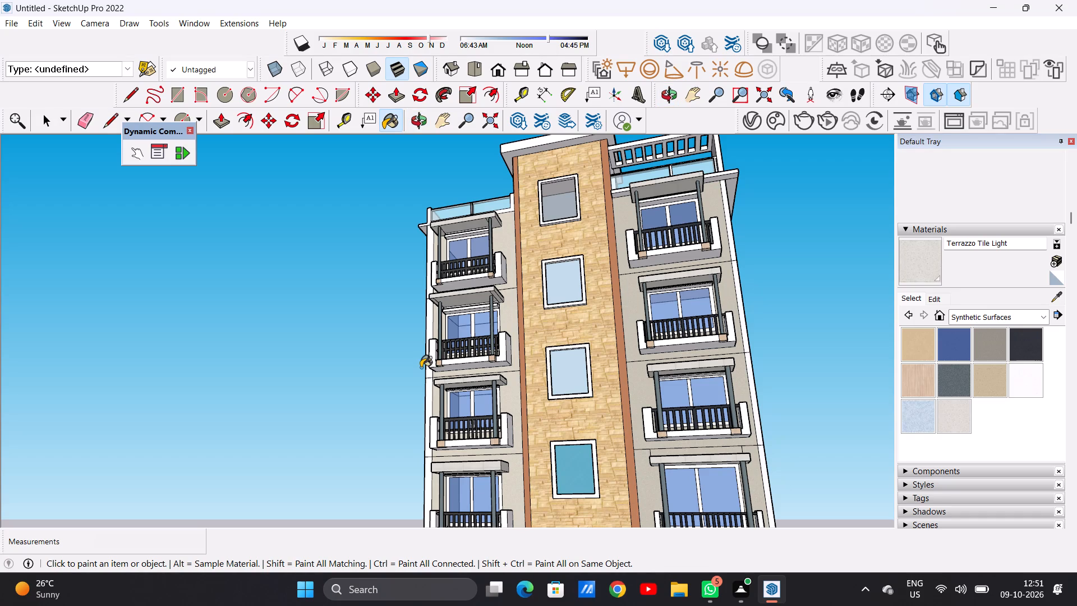
{"action": "scroll", "coordinate": [418, 405], "scroll_direction": "down", "scroll_amount": 13}
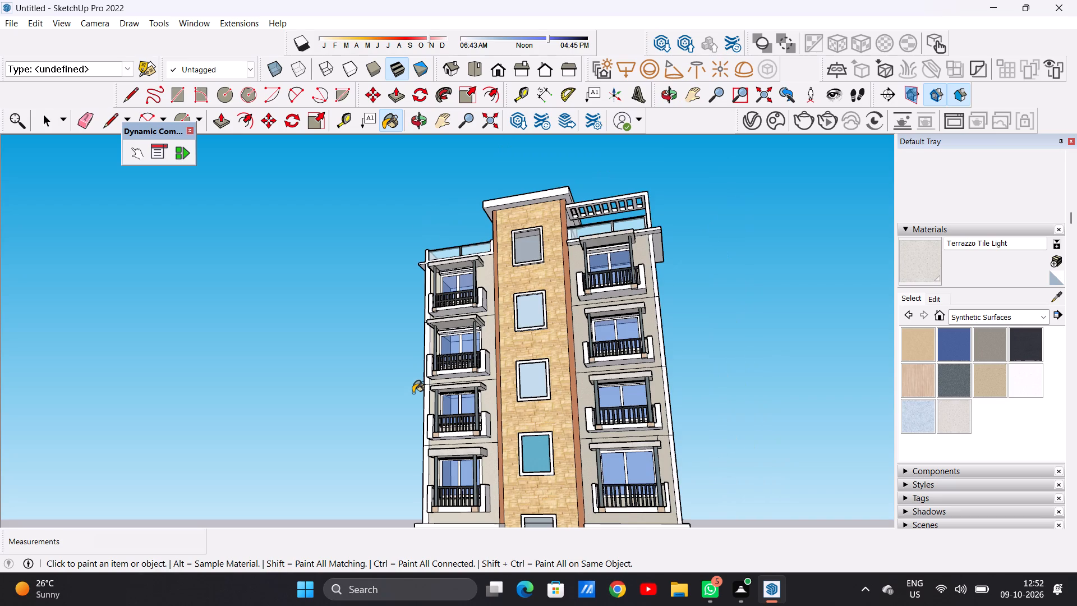
{"action": "scroll", "coordinate": [372, 336], "scroll_direction": "down", "scroll_amount": 5}
{"action": "middle_click_drag", "start_coordinate": [403, 335], "coordinate": [529, 439]}
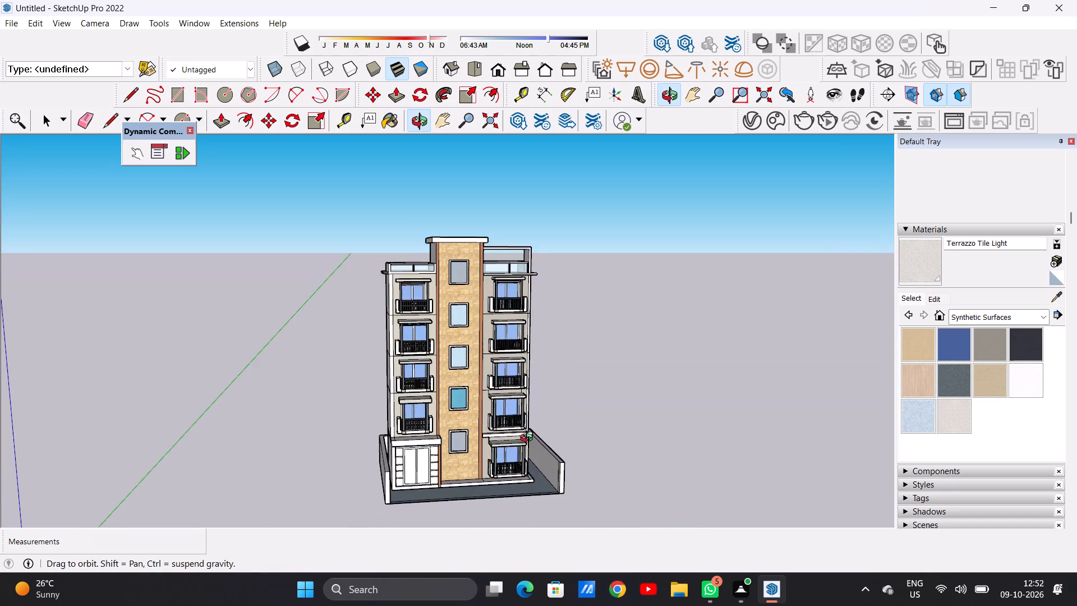
{"action": "middle_click_drag", "start_coordinate": [529, 439], "coordinate": [468, 461]}
Paint the front and tower-side end faces of both bands above the left wing's fifth-storey window with Quartz Light Brown.
{"action": "scroll", "coordinate": [440, 310], "scroll_direction": "up", "scroll_amount": 8}
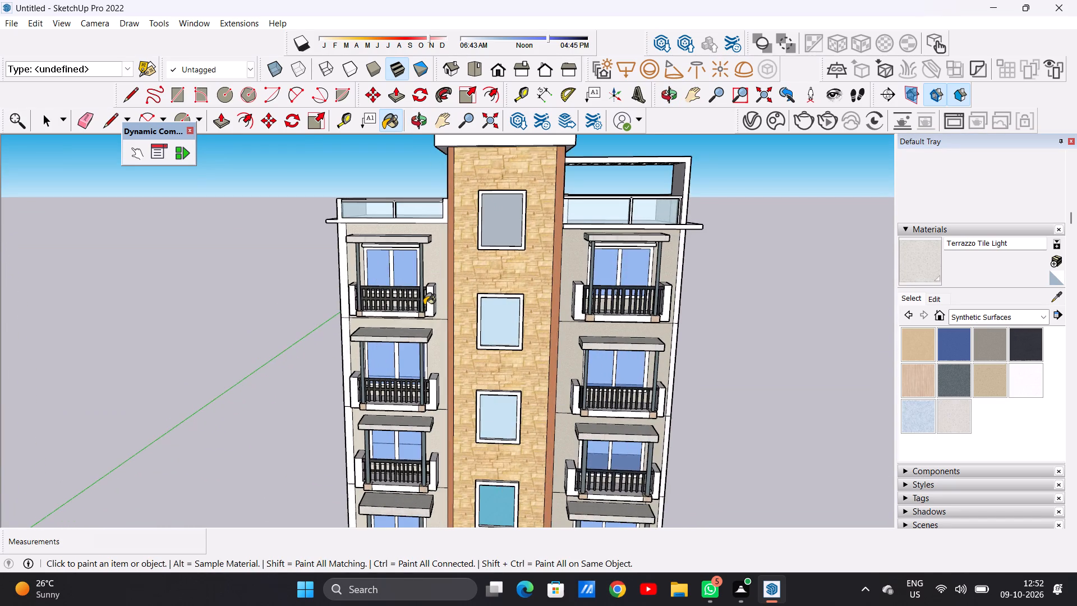
{"action": "middle_click_drag", "start_coordinate": [422, 304], "coordinate": [414, 252]}
{"action": "scroll", "coordinate": [406, 249], "scroll_direction": "up", "scroll_amount": 16}
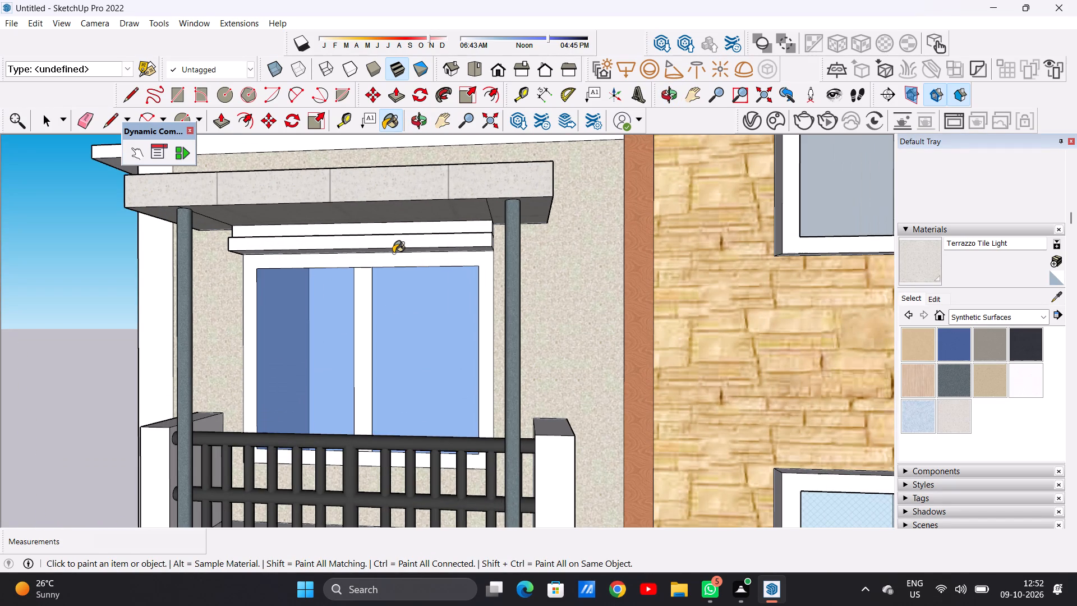
{"action": "key", "text": "space"}
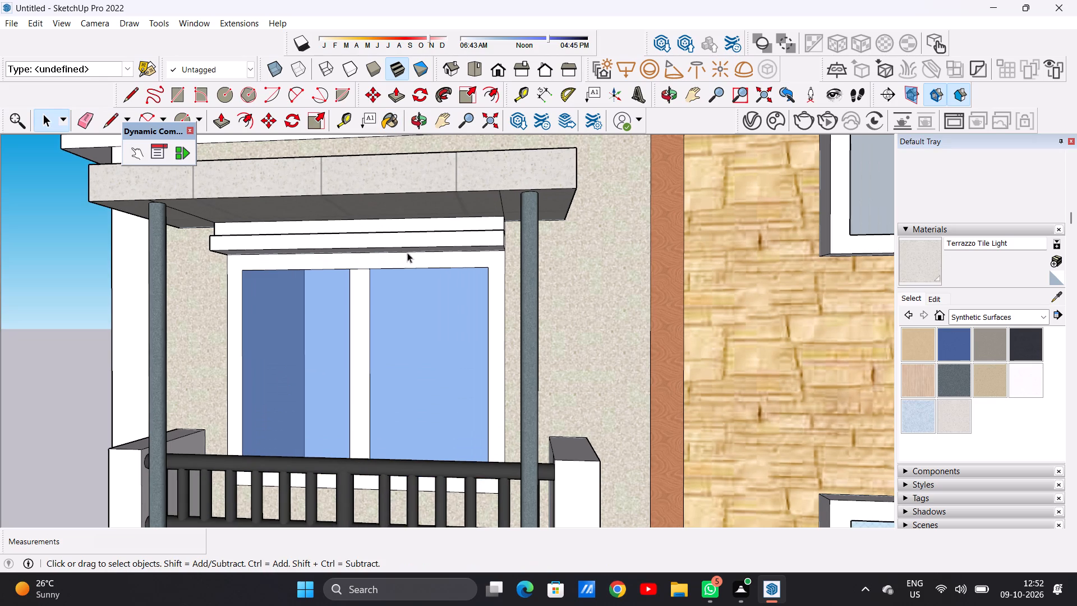
{"action": "left_click", "coordinate": [990, 377]}
{"action": "left_click", "coordinate": [935, 299]}
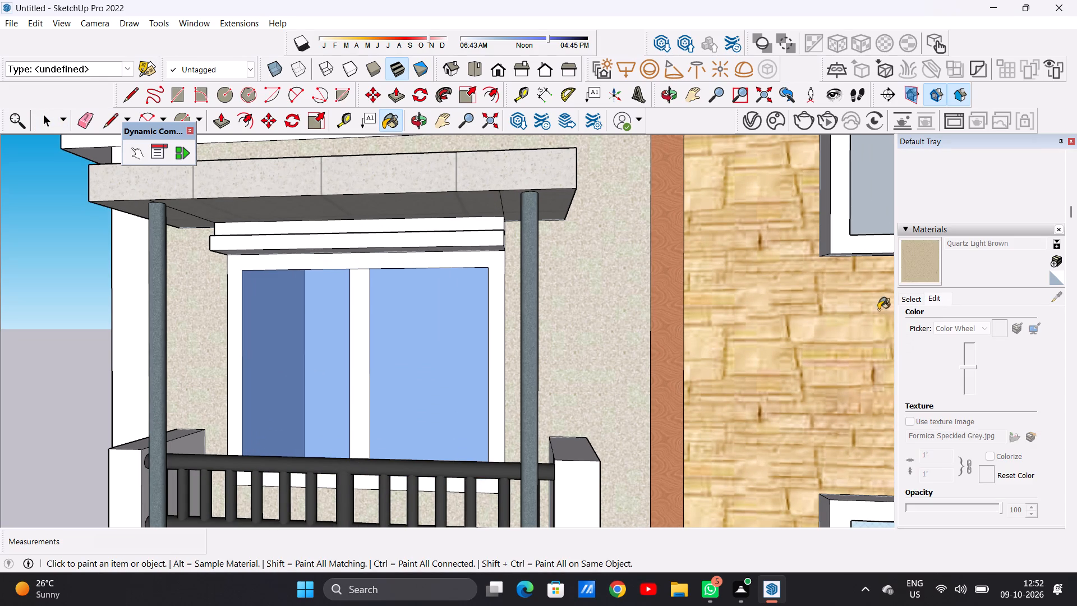
{"action": "scroll", "coordinate": [468, 237], "scroll_direction": "up", "scroll_amount": 13}
{"action": "left_click", "coordinate": [482, 198]}
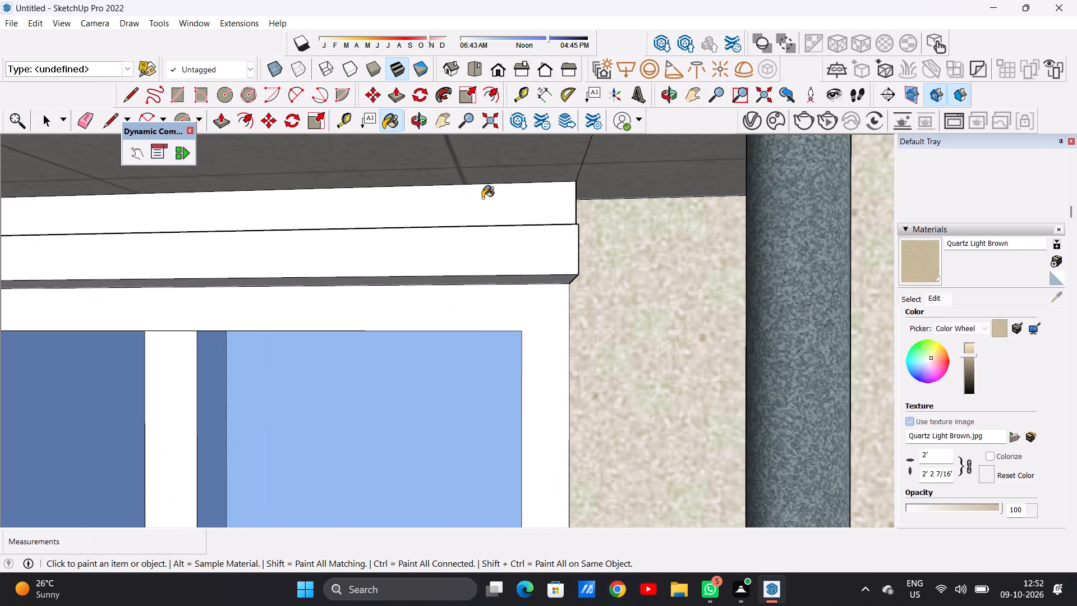
{"action": "scroll", "coordinate": [525, 294], "scroll_direction": "down", "scroll_amount": 11}
{"action": "middle_click_drag", "start_coordinate": [513, 296], "coordinate": [385, 316]}
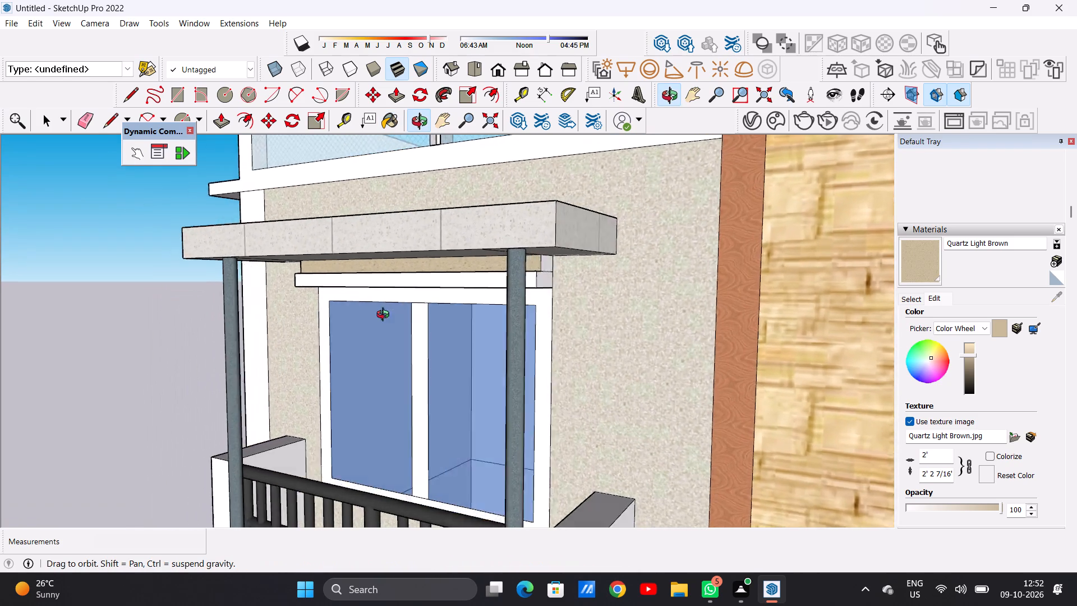
{"action": "middle_click_drag", "start_coordinate": [385, 316], "coordinate": [317, 316]}
{"action": "scroll", "coordinate": [541, 277], "scroll_direction": "up", "scroll_amount": 9}
{"action": "left_click", "coordinate": [528, 254]}
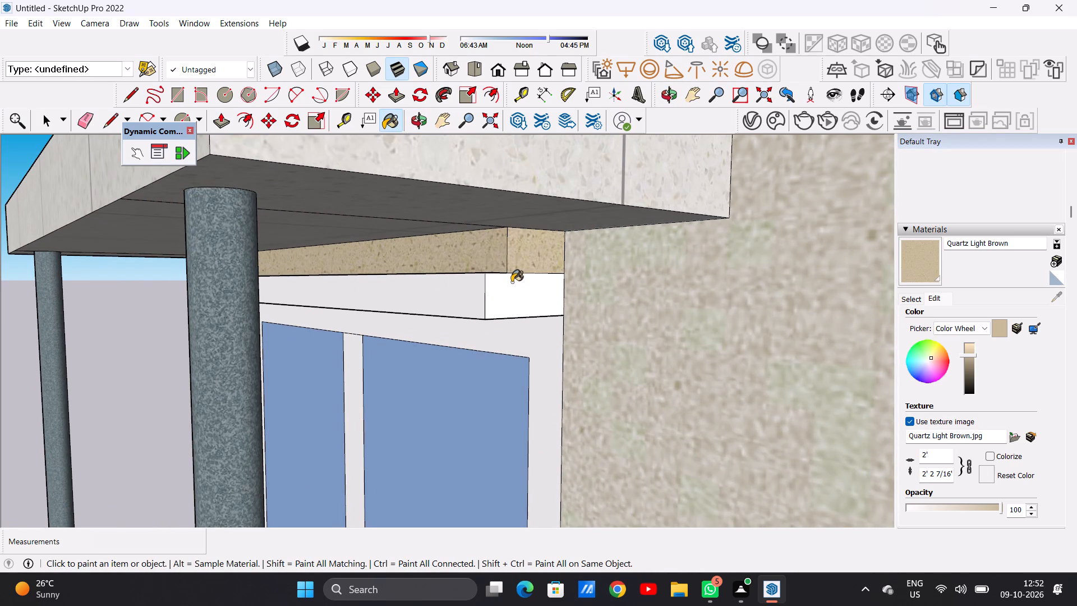
{"action": "left_click", "coordinate": [510, 286]}
{"action": "left_click", "coordinate": [465, 295]}
{"action": "scroll", "coordinate": [530, 311], "scroll_direction": "down", "scroll_amount": 11}
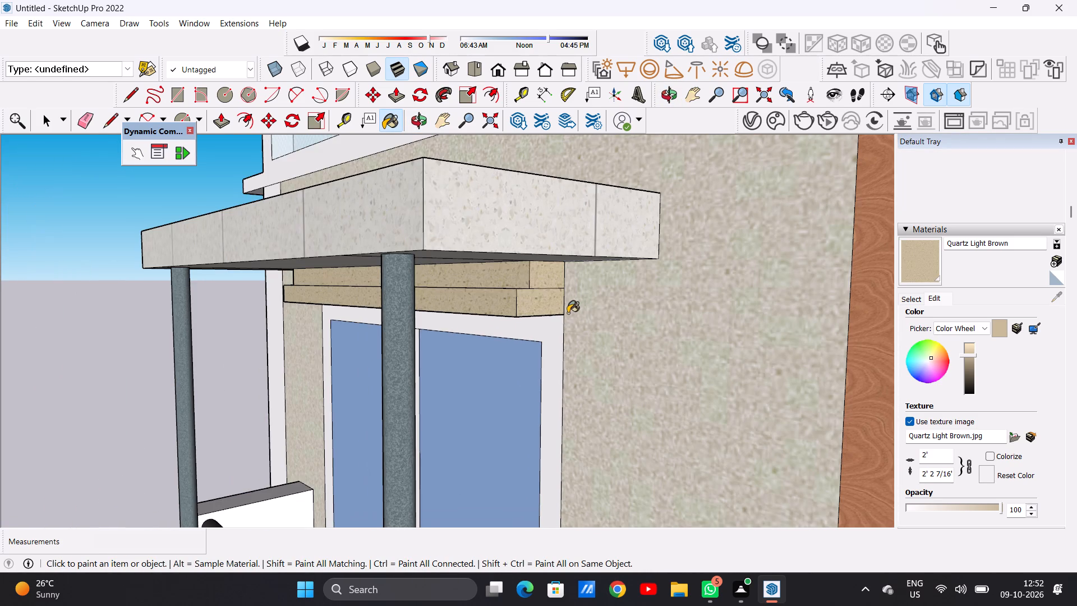
Paint the outer end faces of both bands above that window and the ledge between them with Quartz Light Brown.
{"action": "middle_click_drag", "start_coordinate": [262, 328], "coordinate": [701, 343]}
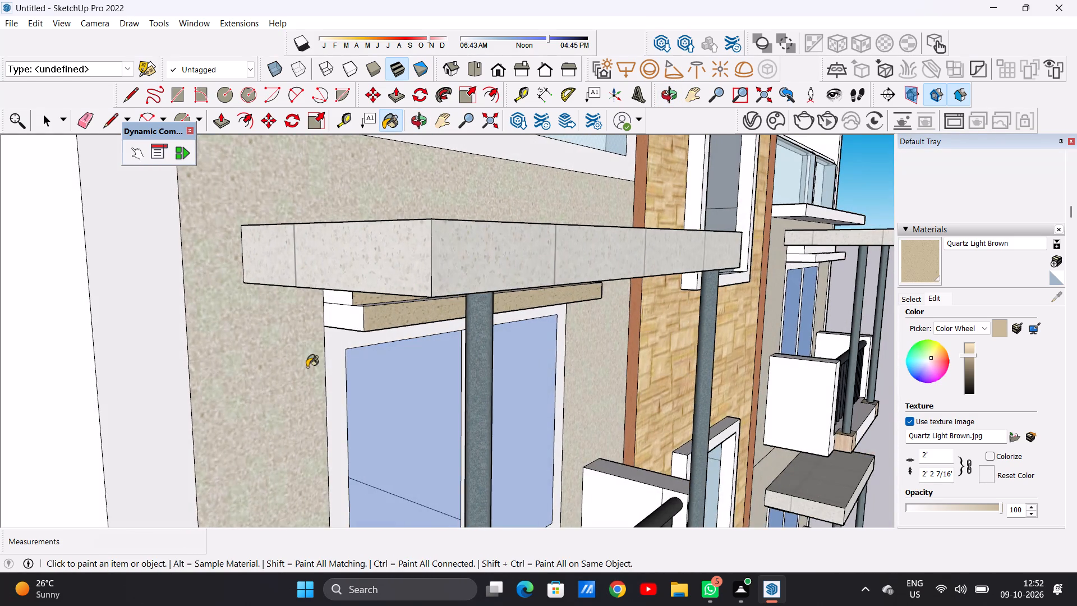
{"action": "scroll", "coordinate": [364, 327], "scroll_direction": "up", "scroll_amount": 13}
{"action": "left_click", "coordinate": [319, 306]}
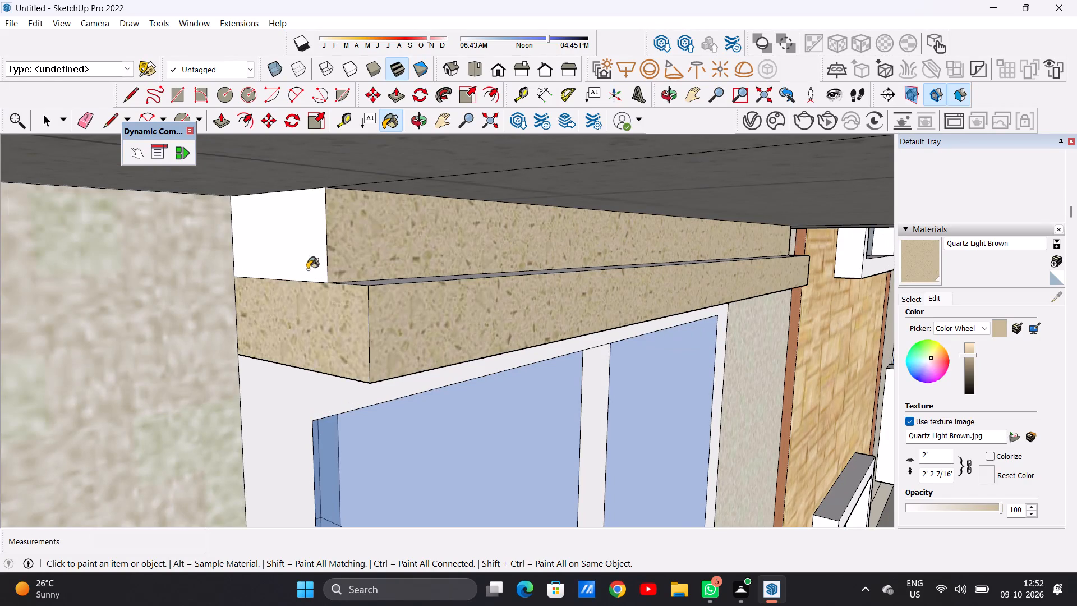
{"action": "left_click", "coordinate": [304, 258]}
{"action": "middle_click_drag", "start_coordinate": [367, 291], "coordinate": [380, 329]}
{"action": "middle_click_drag", "start_coordinate": [380, 329], "coordinate": [398, 240]}
{"action": "scroll", "coordinate": [337, 345], "scroll_direction": "down", "scroll_amount": 14}
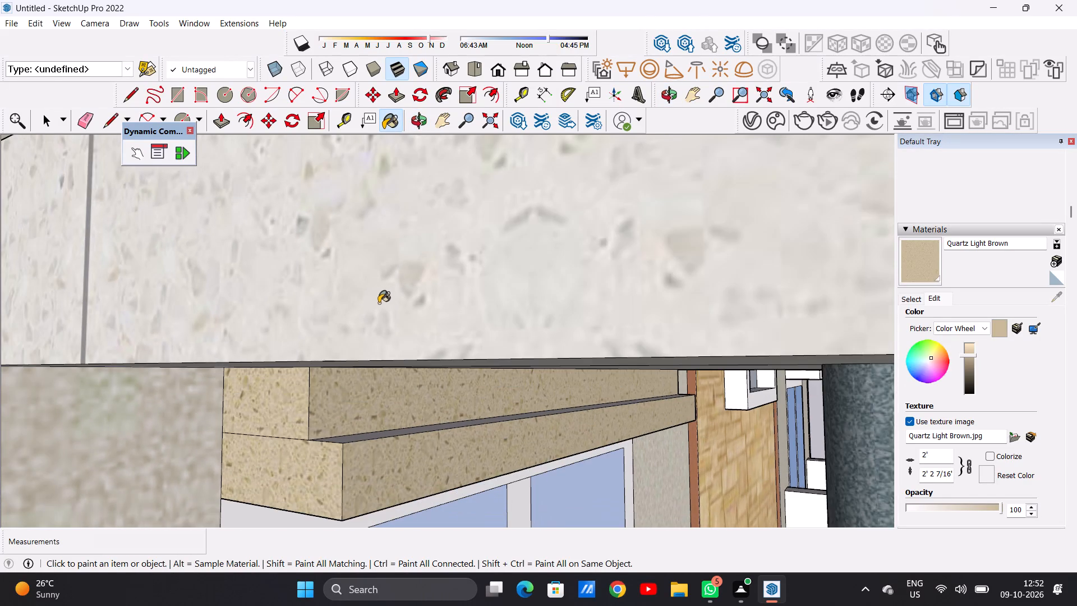
{"action": "scroll", "coordinate": [365, 431], "scroll_direction": "up", "scroll_amount": 12}
{"action": "left_click", "coordinate": [349, 447]}
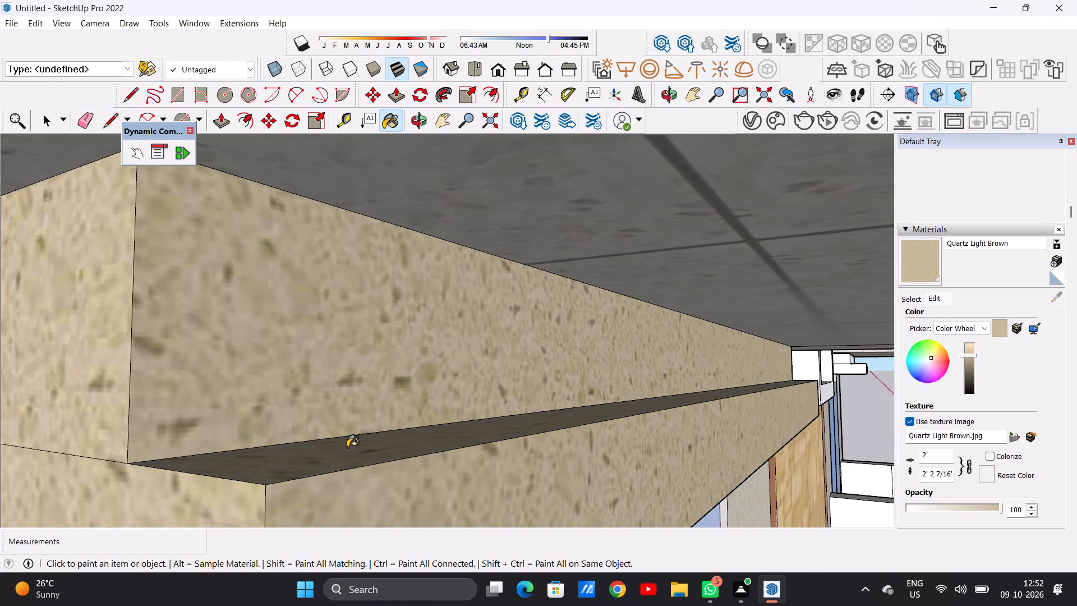
{"action": "scroll", "coordinate": [307, 460], "scroll_direction": "down", "scroll_amount": 13}
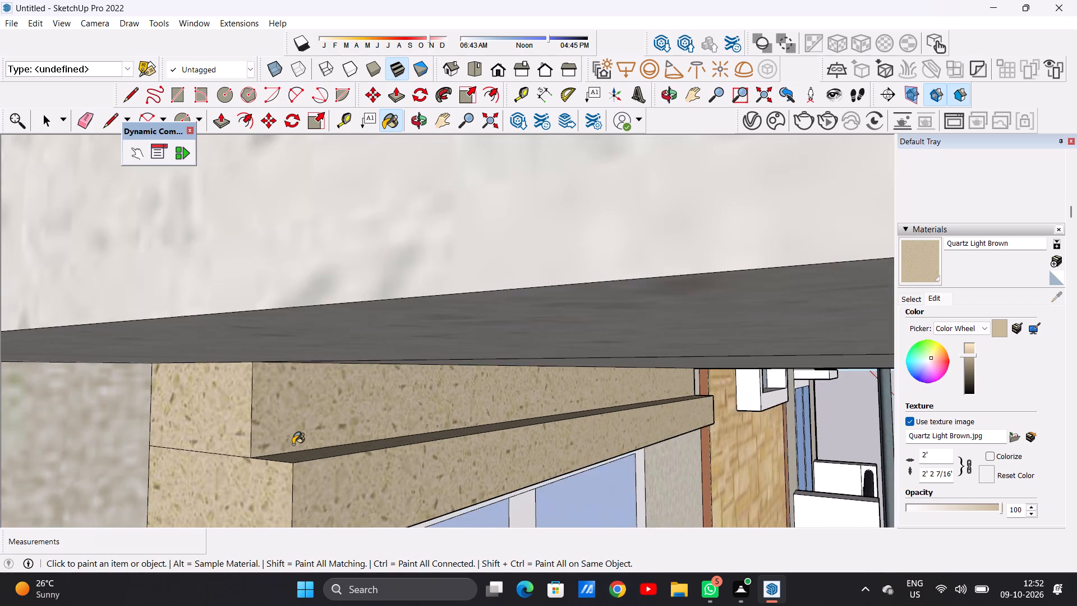
{"action": "scroll", "coordinate": [293, 444], "scroll_direction": "down", "scroll_amount": 20}
{"action": "scroll", "coordinate": [293, 444], "scroll_direction": "down", "scroll_amount": 4}
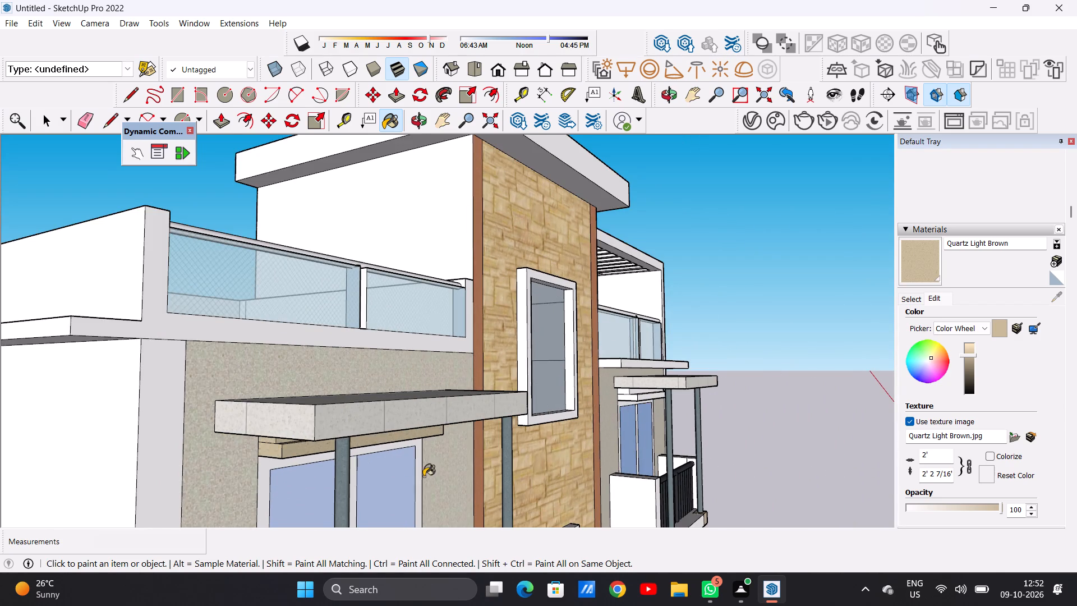
Paint the underside of the lower band above the left wing's fifth-storey window with Quartz Light Brown.
{"action": "middle_click_drag", "start_coordinate": [417, 472], "coordinate": [287, 374]}
{"action": "scroll", "coordinate": [227, 290], "scroll_direction": "up", "scroll_amount": 8}
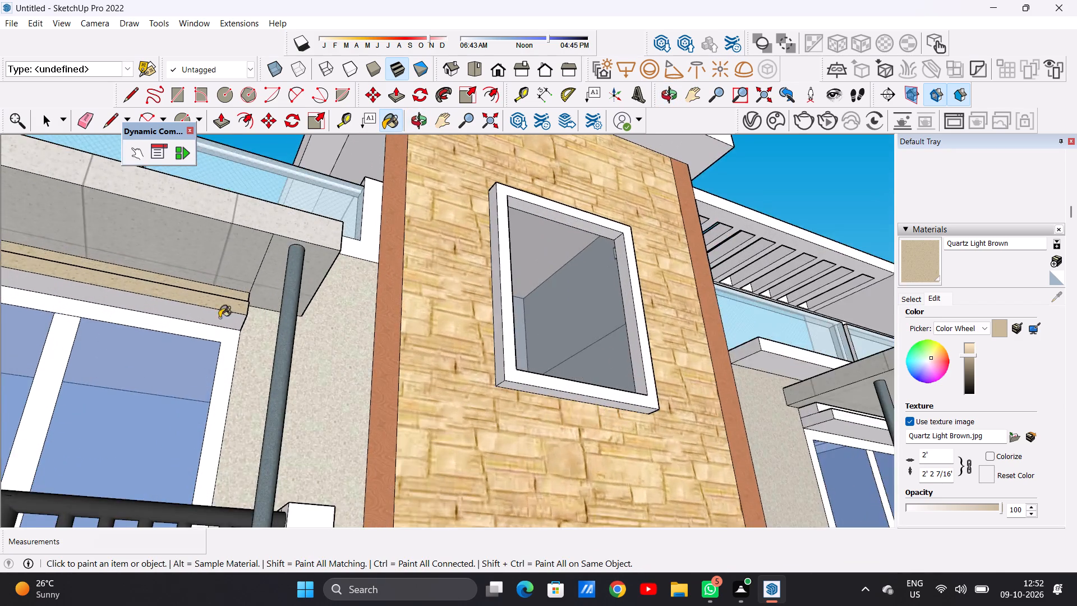
{"action": "scroll", "coordinate": [219, 323], "scroll_direction": "up", "scroll_amount": 7}
{"action": "left_click", "coordinate": [219, 323]}
Paint the underside of the lower band and the front faces of both bands above the left wing's fourth-storey window with Quartz Light Brown.
{"action": "scroll", "coordinate": [257, 417], "scroll_direction": "down", "scroll_amount": 6}
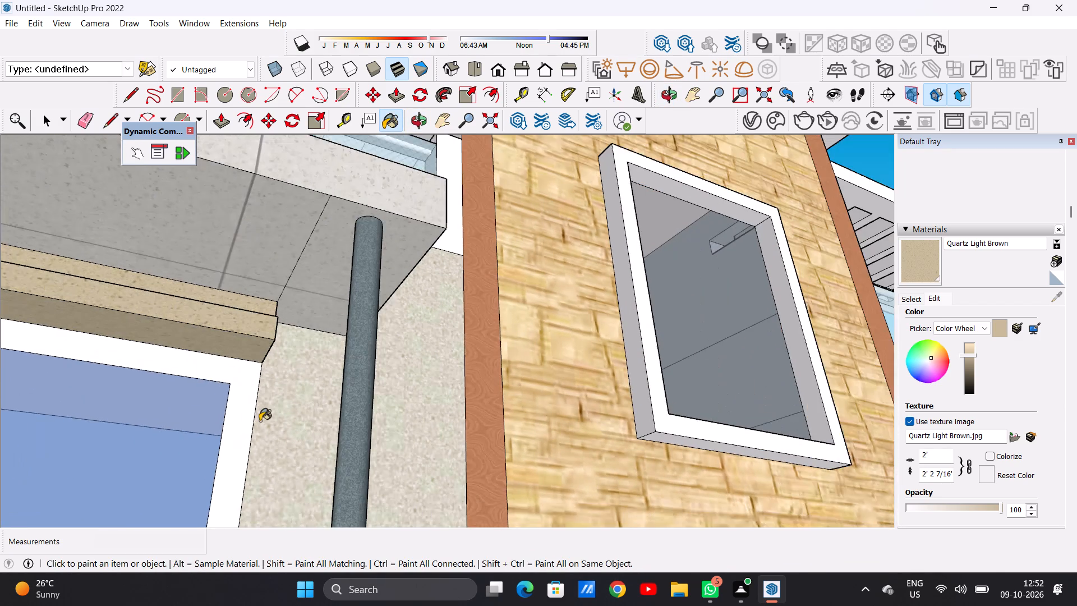
{"action": "scroll", "coordinate": [264, 425], "scroll_direction": "down", "scroll_amount": 5}
{"action": "scroll", "coordinate": [264, 425], "scroll_direction": "up", "scroll_amount": 1}
{"action": "scroll", "coordinate": [264, 425], "scroll_direction": "down", "scroll_amount": 17}
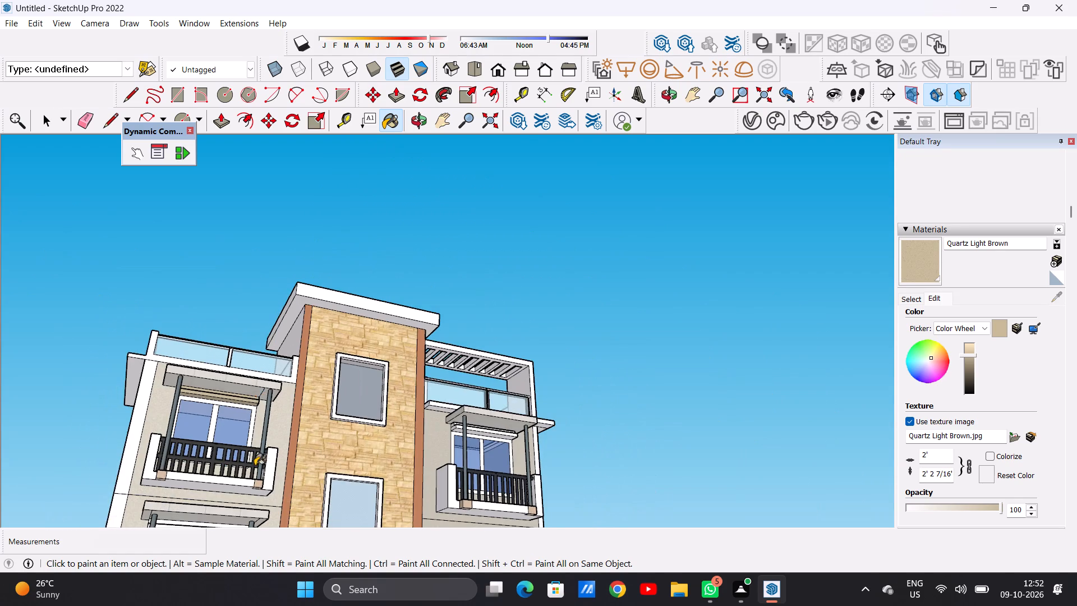
{"action": "scroll", "coordinate": [257, 437], "scroll_direction": "down", "scroll_amount": 7}
{"action": "scroll", "coordinate": [240, 518], "scroll_direction": "up", "scroll_amount": 10}
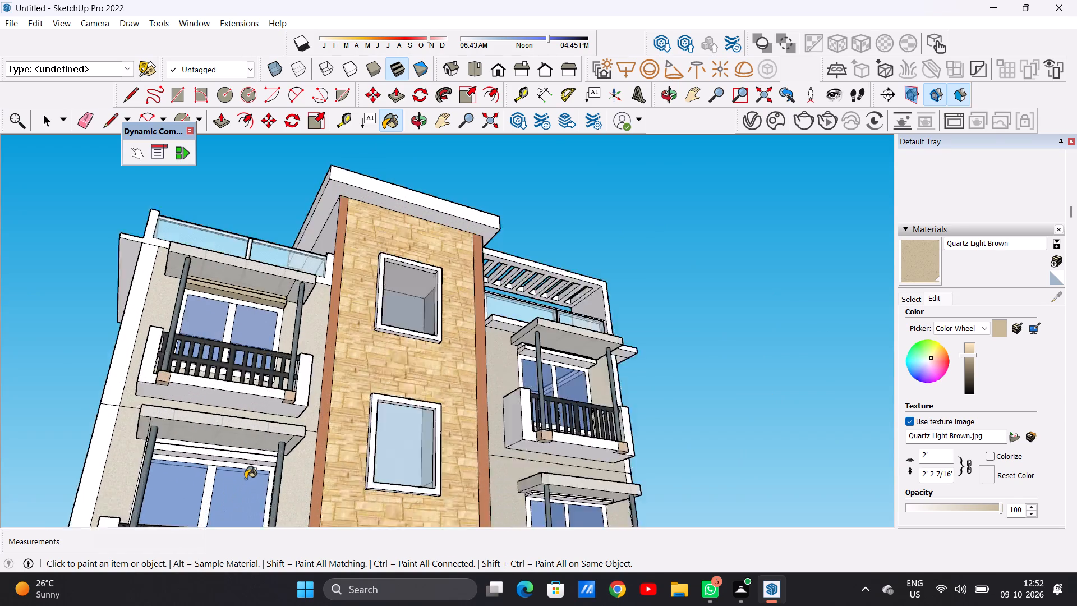
{"action": "scroll", "coordinate": [245, 479], "scroll_direction": "up", "scroll_amount": 20}
{"action": "scroll", "coordinate": [245, 479], "scroll_direction": "up", "scroll_amount": 6}
{"action": "left_click", "coordinate": [306, 371]}
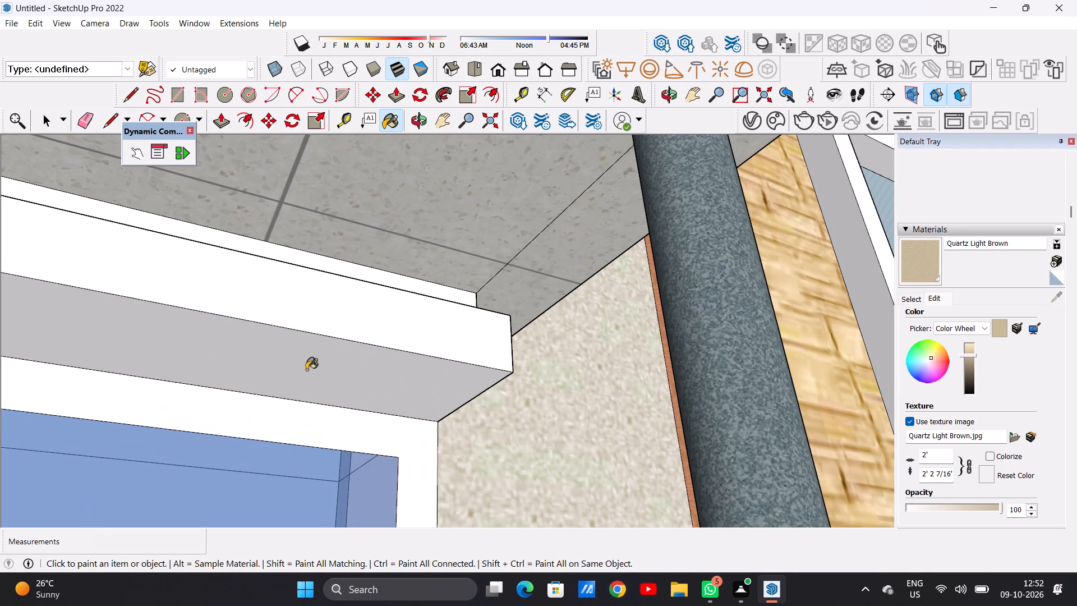
{"action": "left_click", "coordinate": [317, 311]}
{"action": "middle_click_drag", "start_coordinate": [291, 318], "coordinate": [286, 393]}
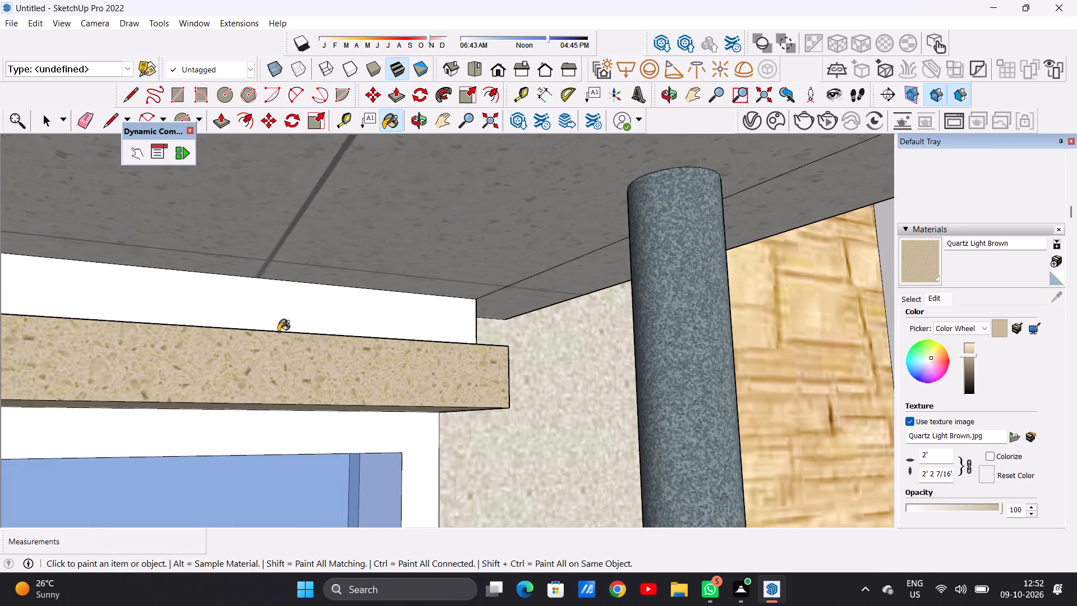
{"action": "left_click", "coordinate": [262, 310]}
Paint the tower-side end faces of both bands above the left wing's fourth-storey window with Quartz Light Brown.
{"action": "scroll", "coordinate": [297, 375], "scroll_direction": "down", "scroll_amount": 13}
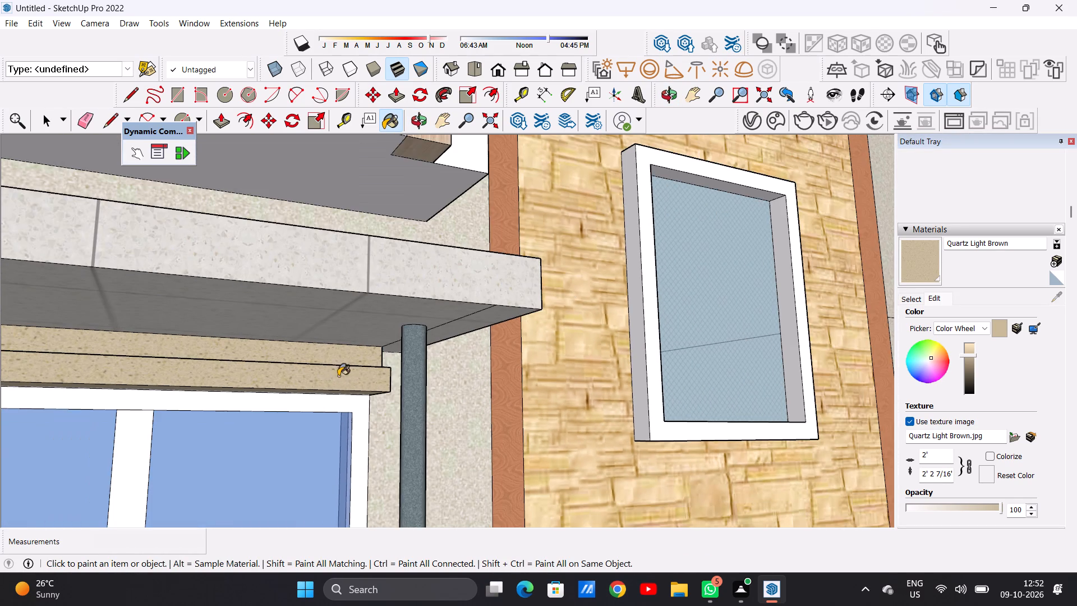
{"action": "scroll", "coordinate": [338, 376], "scroll_direction": "down", "scroll_amount": 3}
{"action": "middle_click_drag", "start_coordinate": [451, 407], "coordinate": [87, 424]}
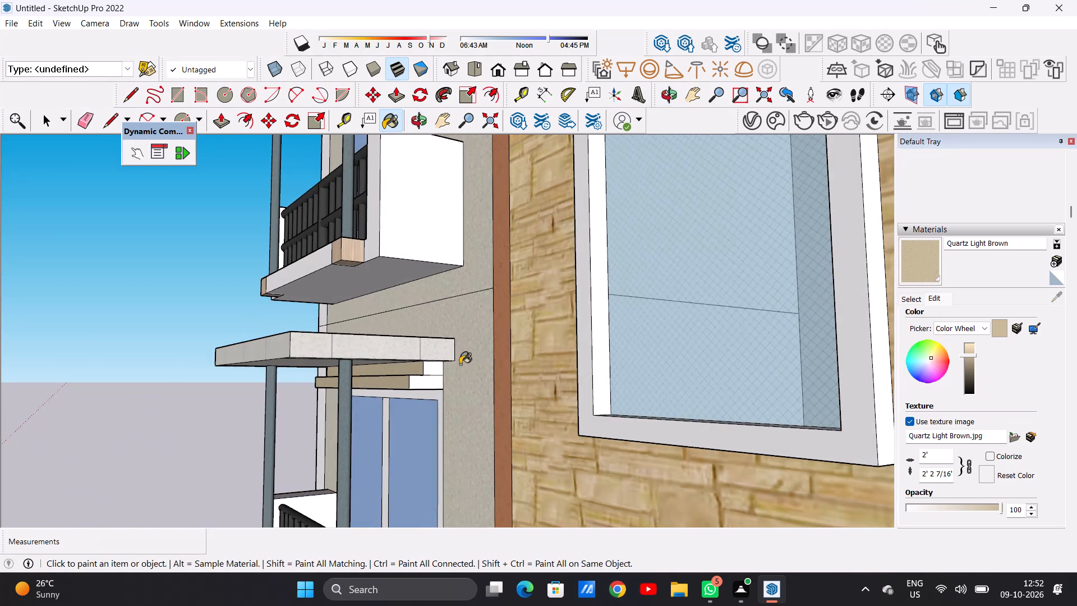
{"action": "scroll", "coordinate": [455, 372], "scroll_direction": "up", "scroll_amount": 13}
{"action": "left_click", "coordinate": [396, 362]}
{"action": "left_click", "coordinate": [347, 415]}
Paint the outer end faces of both bands above the left wing's fourth-storey window with Quartz Light Brown.
{"action": "scroll", "coordinate": [414, 403], "scroll_direction": "down", "scroll_amount": 1}
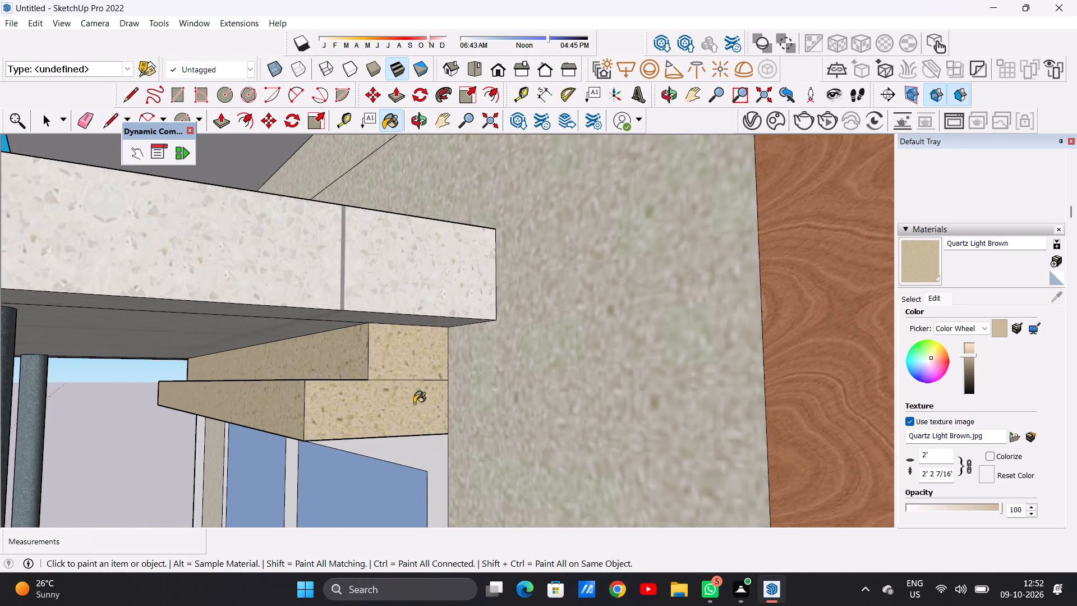
{"action": "scroll", "coordinate": [414, 403], "scroll_direction": "down", "scroll_amount": 13}
{"action": "middle_click_drag", "start_coordinate": [212, 401], "coordinate": [602, 402]}
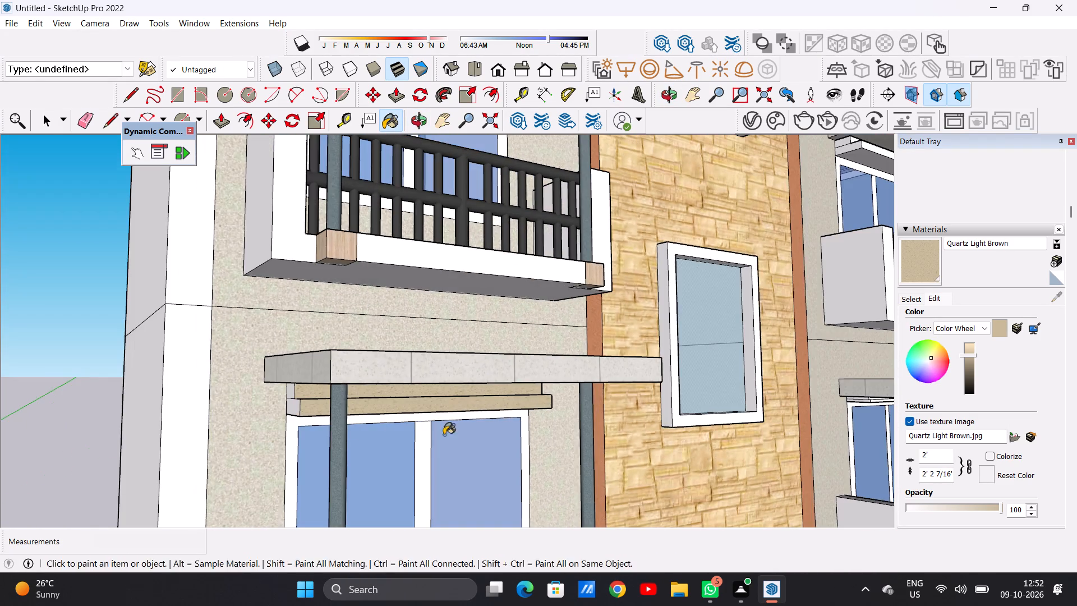
{"action": "middle_click_drag", "start_coordinate": [277, 437], "coordinate": [408, 443]}
{"action": "scroll", "coordinate": [351, 410], "scroll_direction": "up", "scroll_amount": 15}
{"action": "left_click", "coordinate": [340, 383]}
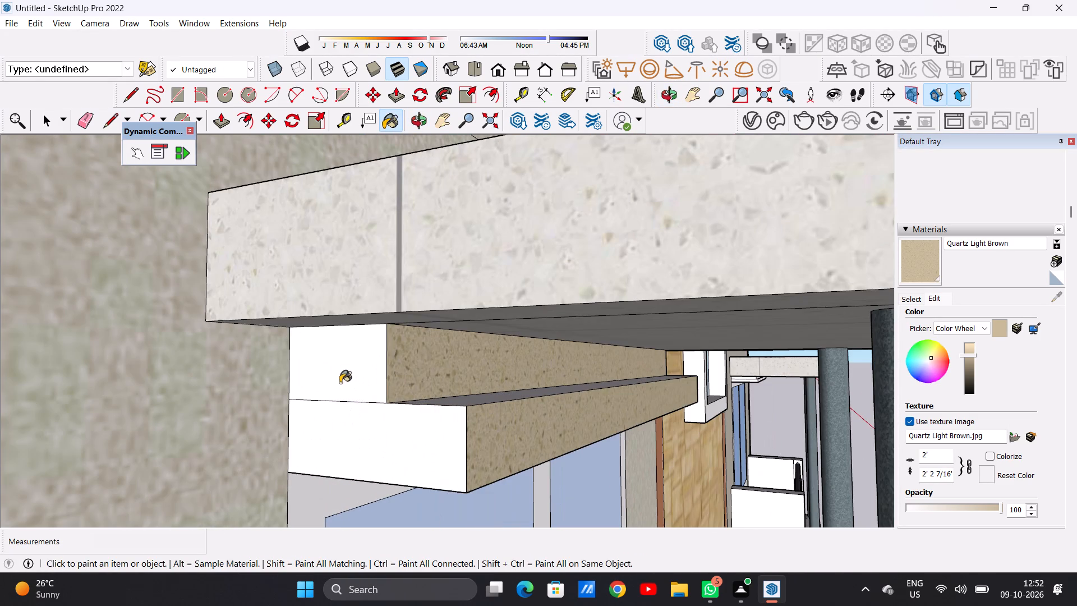
{"action": "left_click", "coordinate": [348, 431]}
Paint the tower-side ends, fronts and underside of the bands above the left wing's third-storey window with Quartz Light Brown.
{"action": "scroll", "coordinate": [342, 431], "scroll_direction": "down", "scroll_amount": 15}
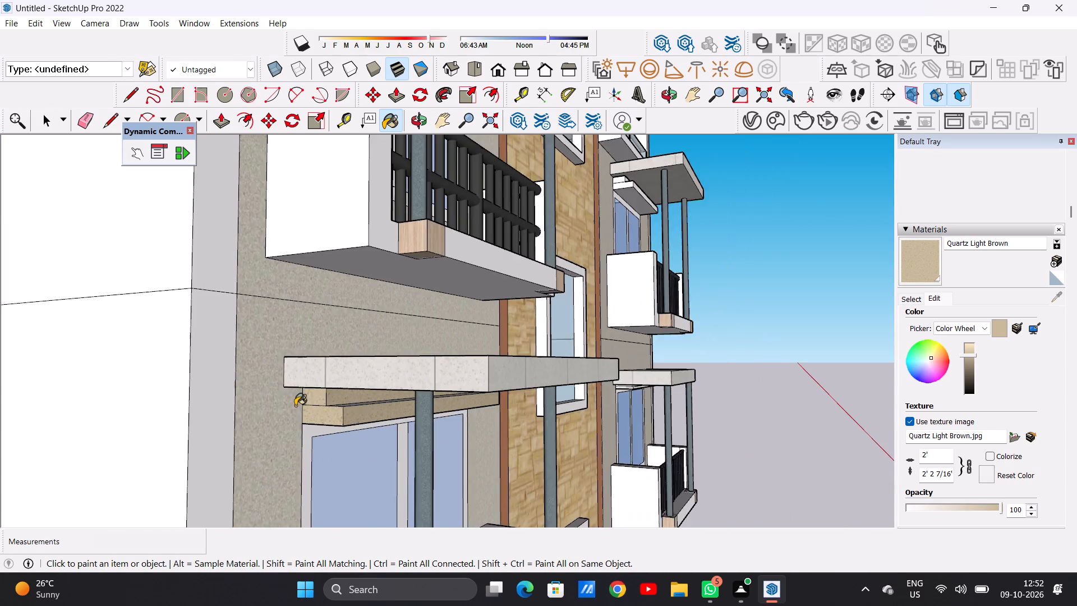
{"action": "scroll", "coordinate": [295, 406], "scroll_direction": "down", "scroll_amount": 20}
{"action": "scroll", "coordinate": [295, 406], "scroll_direction": "down", "scroll_amount": 7}
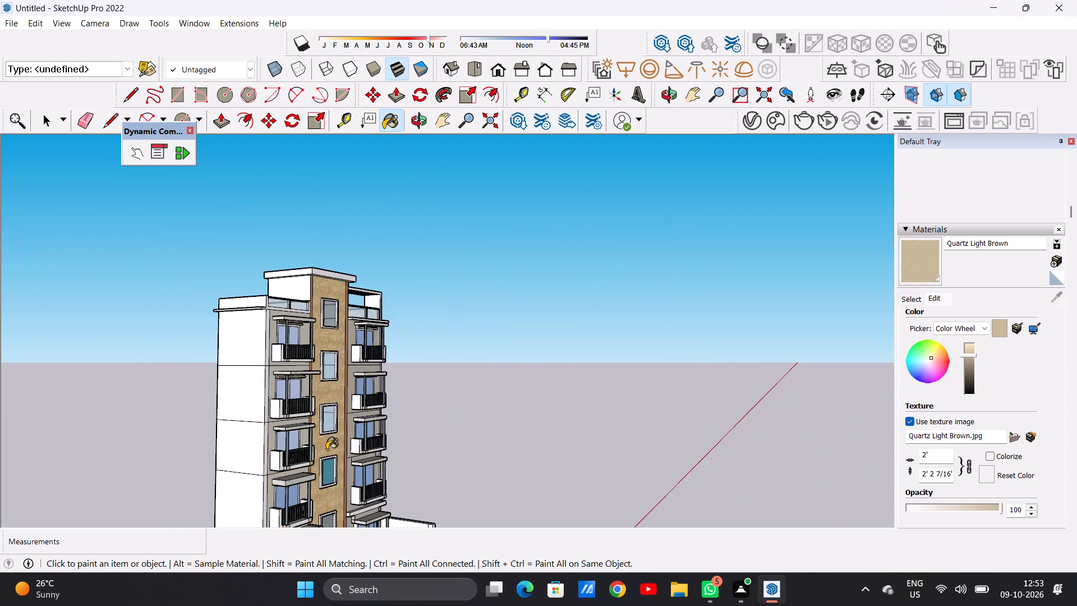
{"action": "middle_click_drag", "start_coordinate": [325, 450], "coordinate": [144, 423]}
{"action": "scroll", "coordinate": [320, 443], "scroll_direction": "up", "scroll_amount": 19}
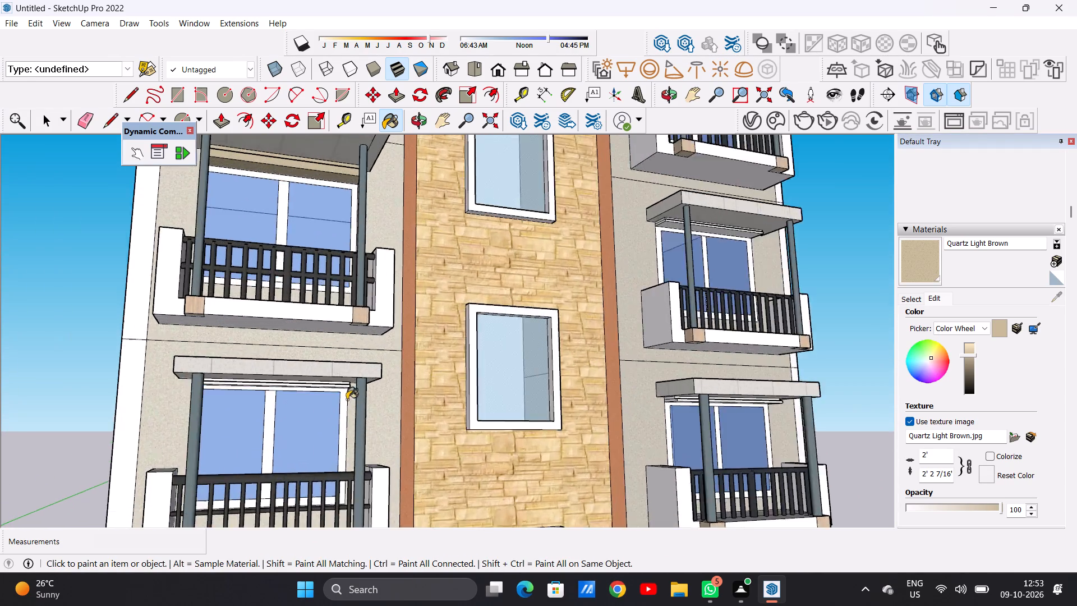
{"action": "scroll", "coordinate": [347, 400], "scroll_direction": "up", "scroll_amount": 2}
{"action": "middle_click_drag", "start_coordinate": [351, 405], "coordinate": [303, 385]}
{"action": "middle_click_drag", "start_coordinate": [404, 387], "coordinate": [279, 396]}
{"action": "scroll", "coordinate": [390, 392], "scroll_direction": "up", "scroll_amount": 5}
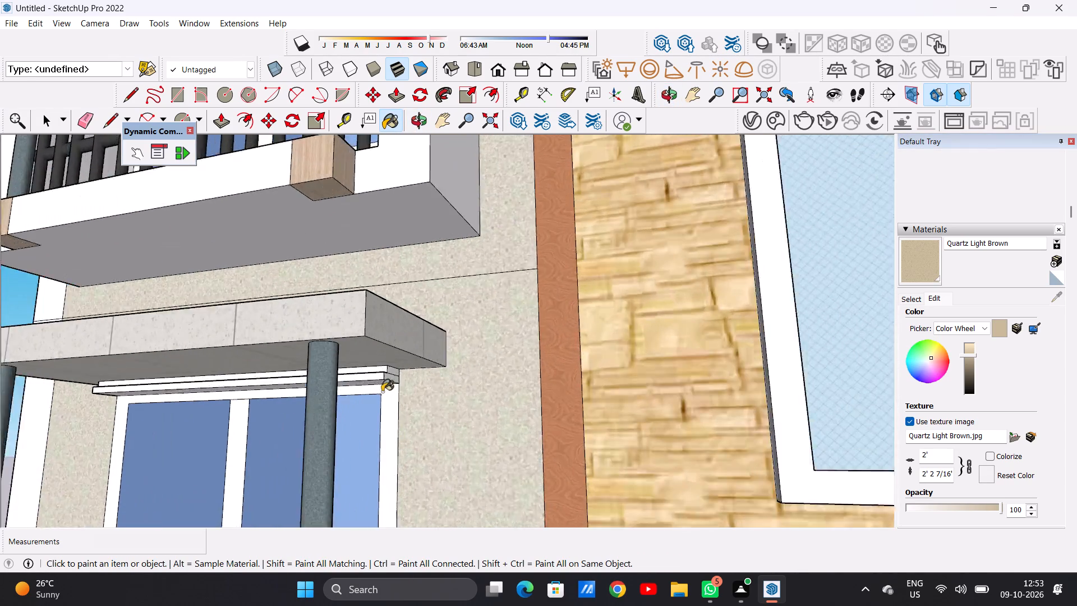
{"action": "scroll", "coordinate": [382, 392], "scroll_direction": "up", "scroll_amount": 18}
{"action": "left_click", "coordinate": [383, 351]}
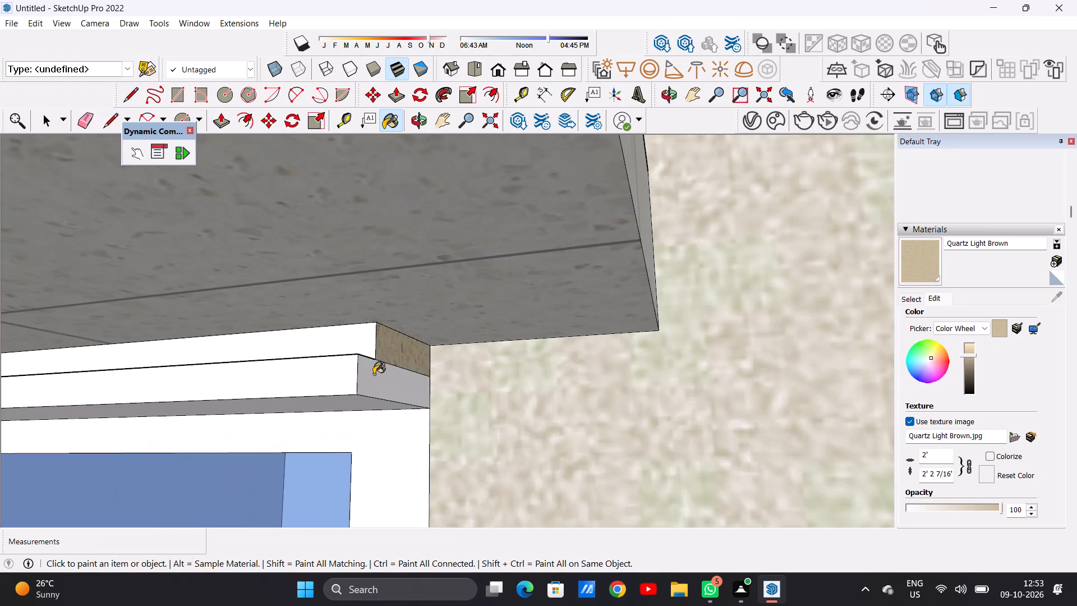
{"action": "left_click", "coordinate": [374, 374]}
{"action": "left_click", "coordinate": [344, 374]}
{"action": "left_click", "coordinate": [360, 346]}
{"action": "middle_click_drag", "start_coordinate": [358, 437], "coordinate": [365, 395]}
{"action": "left_click", "coordinate": [347, 383]}
Paint the outer end faces of both bands above the left wing's third-storey window with Quartz Light Brown.
{"action": "scroll", "coordinate": [371, 443], "scroll_direction": "down", "scroll_amount": 6}
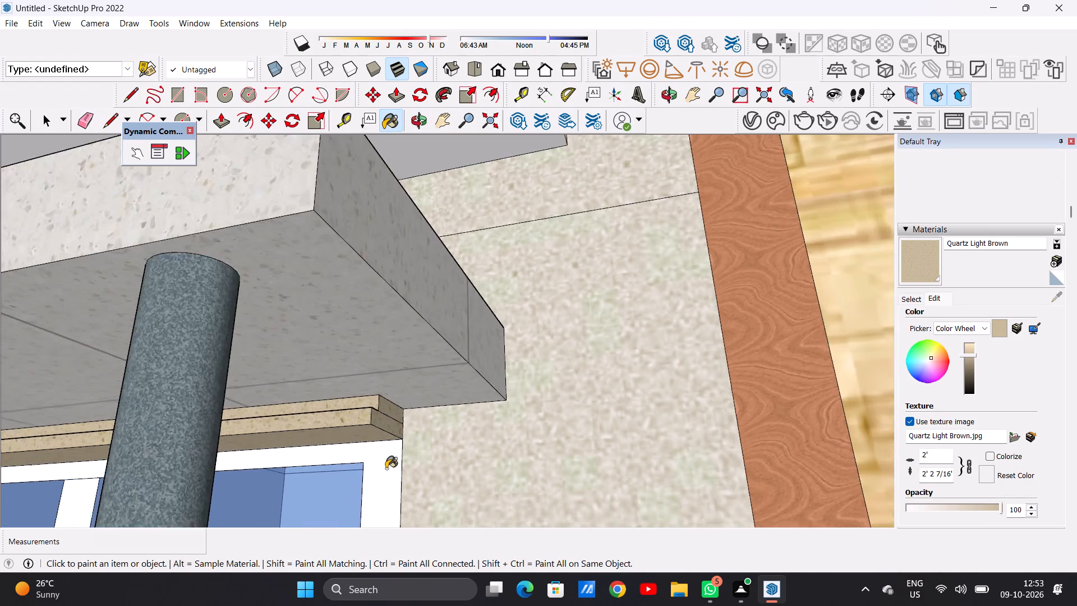
{"action": "scroll", "coordinate": [386, 469], "scroll_direction": "down", "scroll_amount": 19}
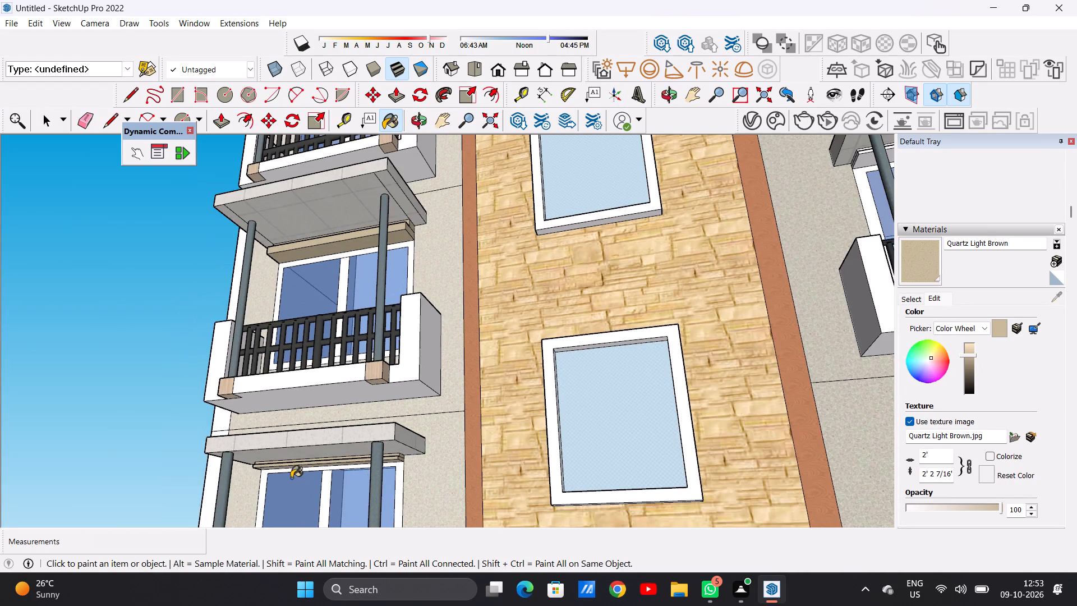
{"action": "middle_click_drag", "start_coordinate": [288, 479], "coordinate": [605, 472]}
{"action": "scroll", "coordinate": [308, 426], "scroll_direction": "up", "scroll_amount": 5}
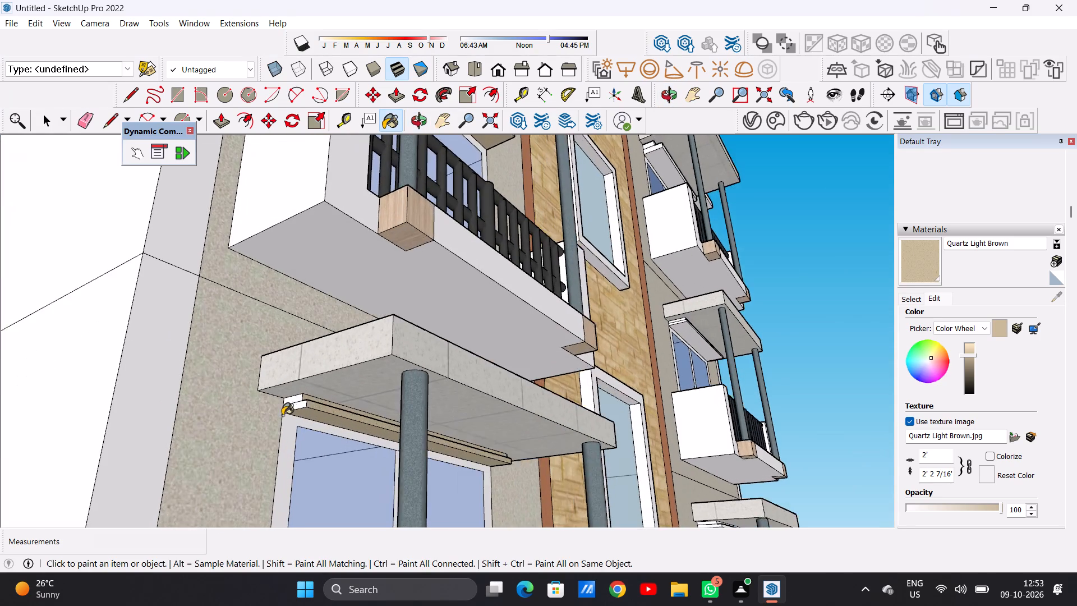
{"action": "middle_click_drag", "start_coordinate": [282, 425], "coordinate": [285, 476]}
{"action": "scroll", "coordinate": [289, 463], "scroll_direction": "up", "scroll_amount": 7}
{"action": "scroll", "coordinate": [305, 420], "scroll_direction": "up", "scroll_amount": 14}
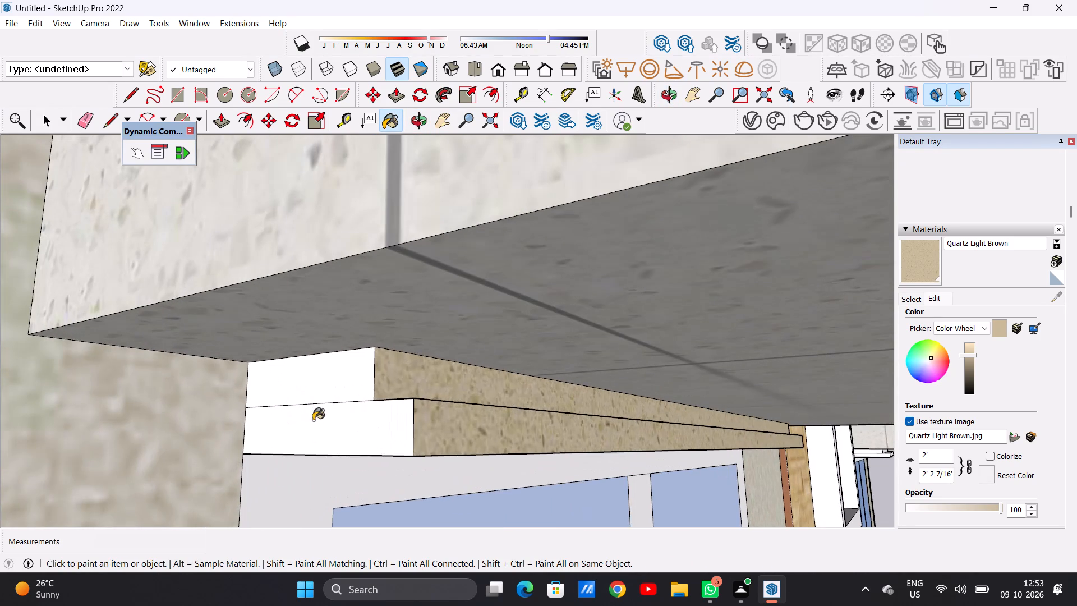
{"action": "left_click", "coordinate": [314, 421]}
{"action": "left_click", "coordinate": [309, 387]}
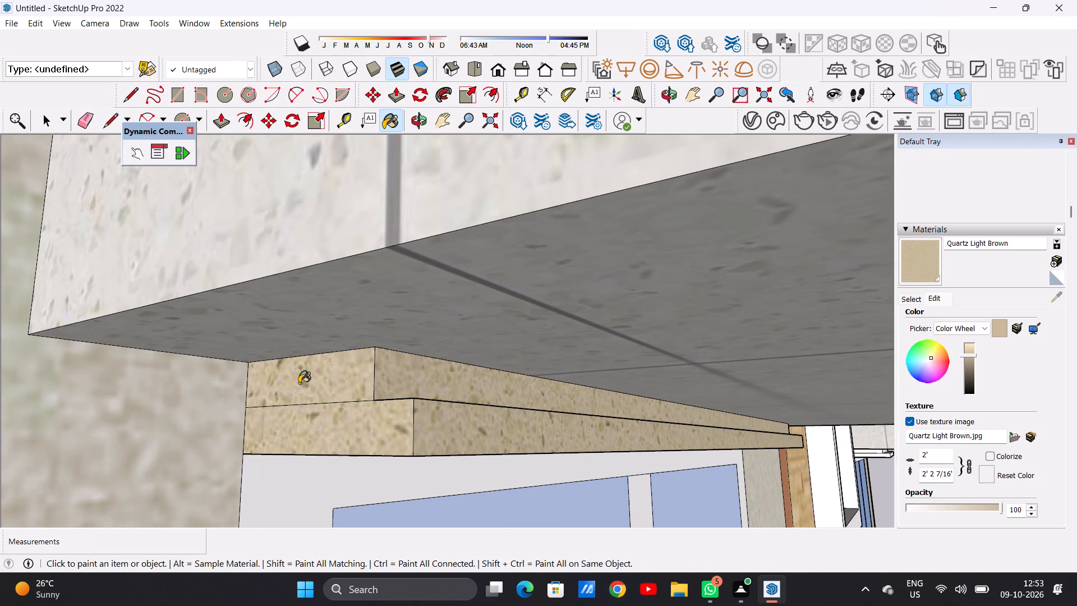
Paint the front faces of both bands and the lower band's underside above the left wing's second-storey window with Quartz Light Brown.
{"action": "scroll", "coordinate": [299, 383], "scroll_direction": "down", "scroll_amount": 18}
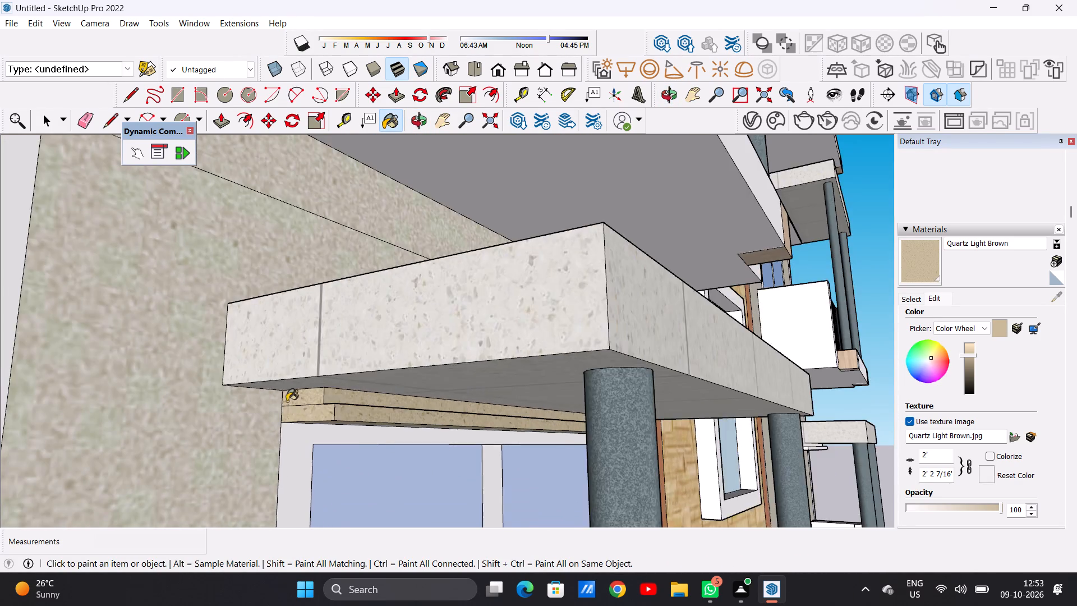
{"action": "scroll", "coordinate": [287, 401], "scroll_direction": "down", "scroll_amount": 19}
{"action": "scroll", "coordinate": [330, 392], "scroll_direction": "down", "scroll_amount": 11}
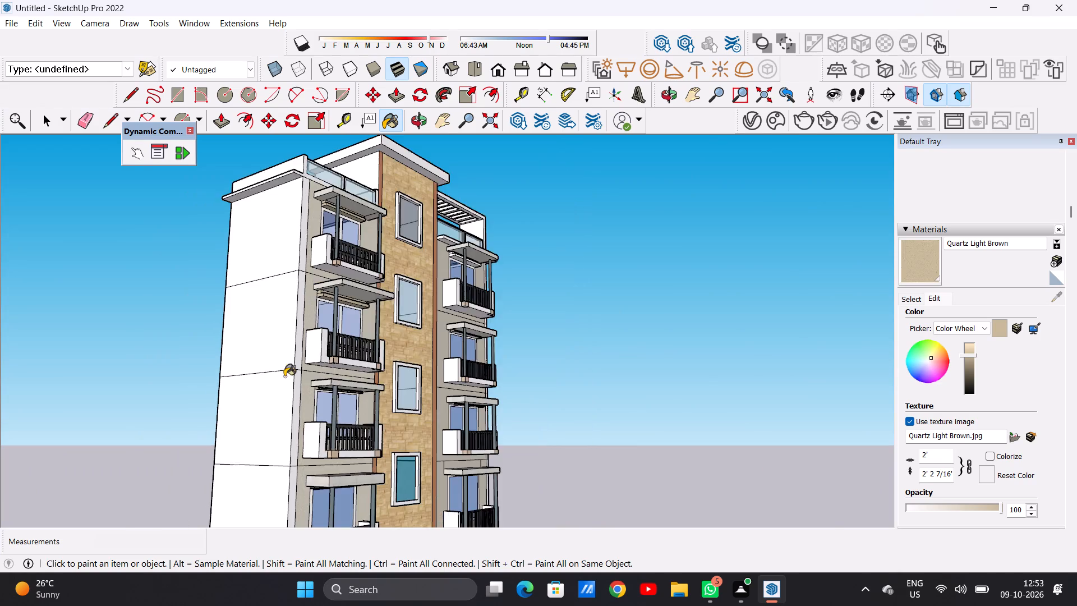
{"action": "middle_click_drag", "start_coordinate": [450, 427], "coordinate": [209, 420]}
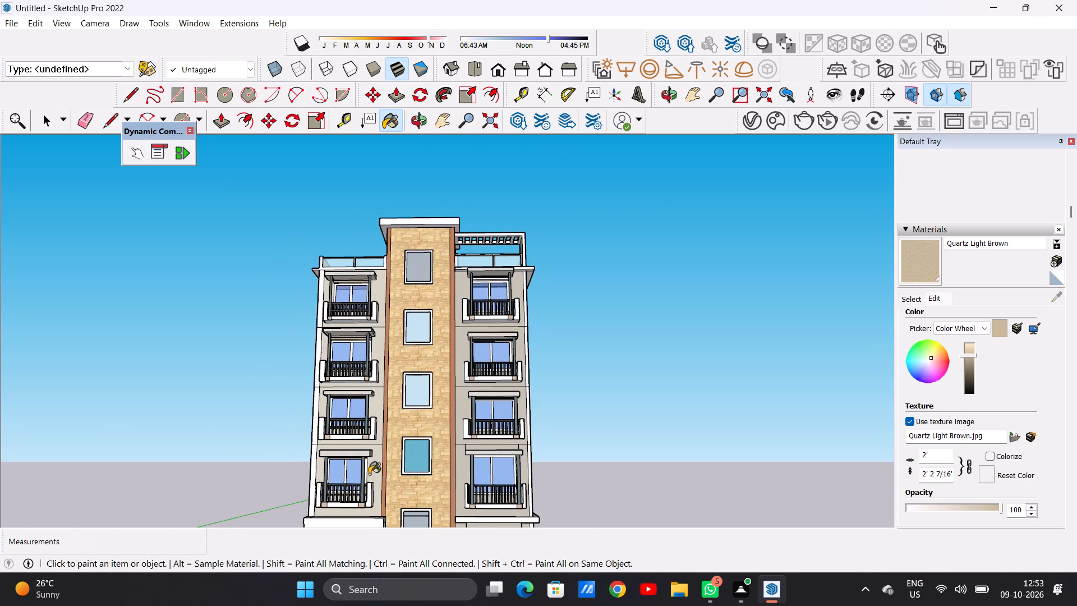
{"action": "scroll", "coordinate": [371, 473], "scroll_direction": "up", "scroll_amount": 13}
{"action": "scroll", "coordinate": [332, 429], "scroll_direction": "up", "scroll_amount": 10}
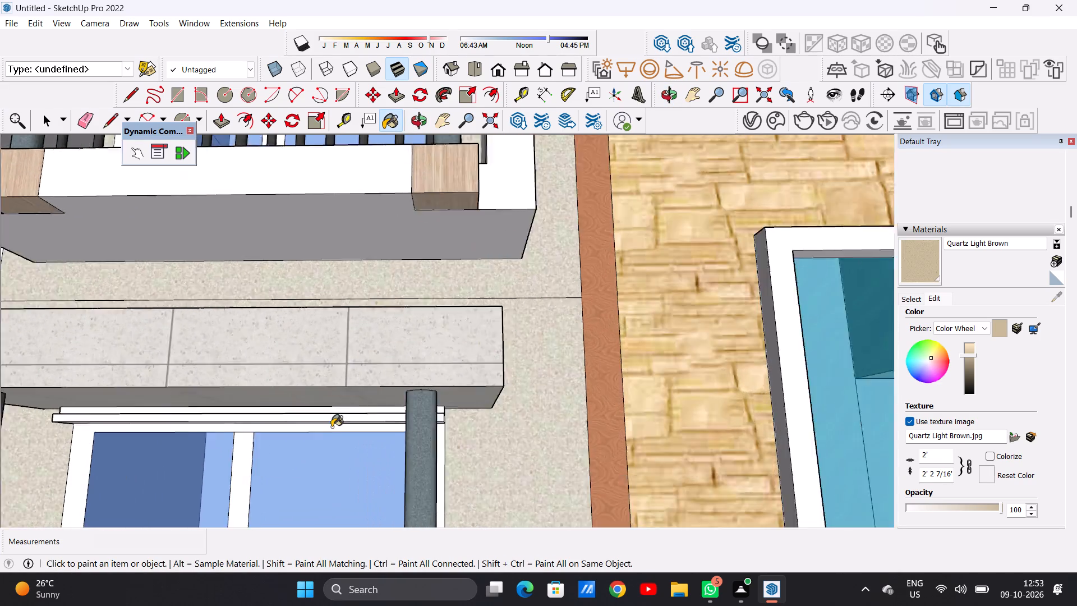
{"action": "scroll", "coordinate": [332, 427], "scroll_direction": "up", "scroll_amount": 10}
{"action": "left_click", "coordinate": [349, 379]}
{"action": "left_click", "coordinate": [346, 393]}
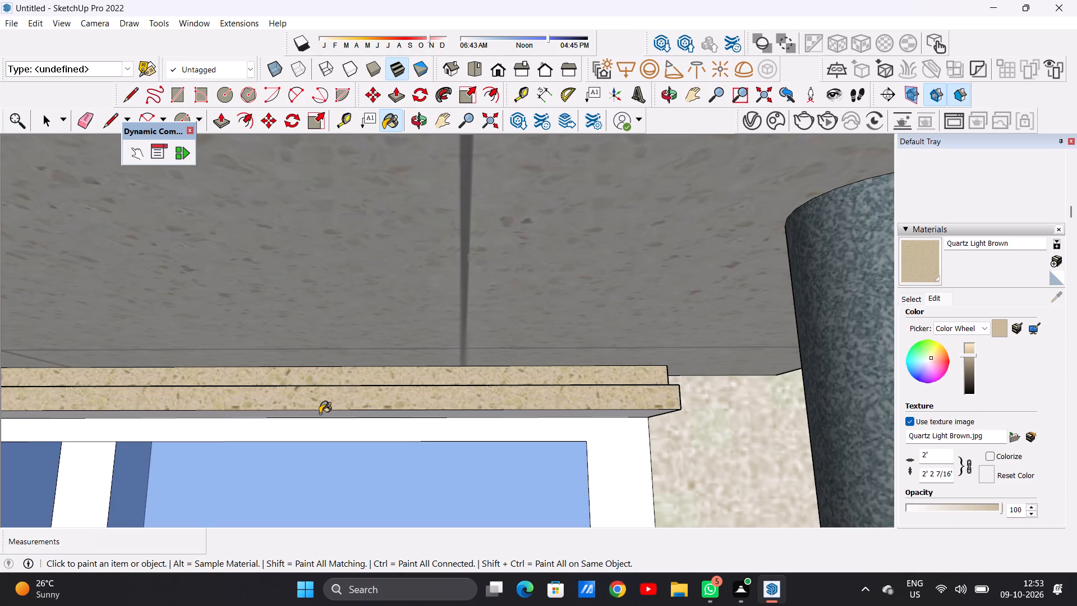
{"action": "scroll", "coordinate": [348, 434], "scroll_direction": "down", "scroll_amount": 10}
{"action": "middle_click_drag", "start_coordinate": [401, 427], "coordinate": [397, 402]}
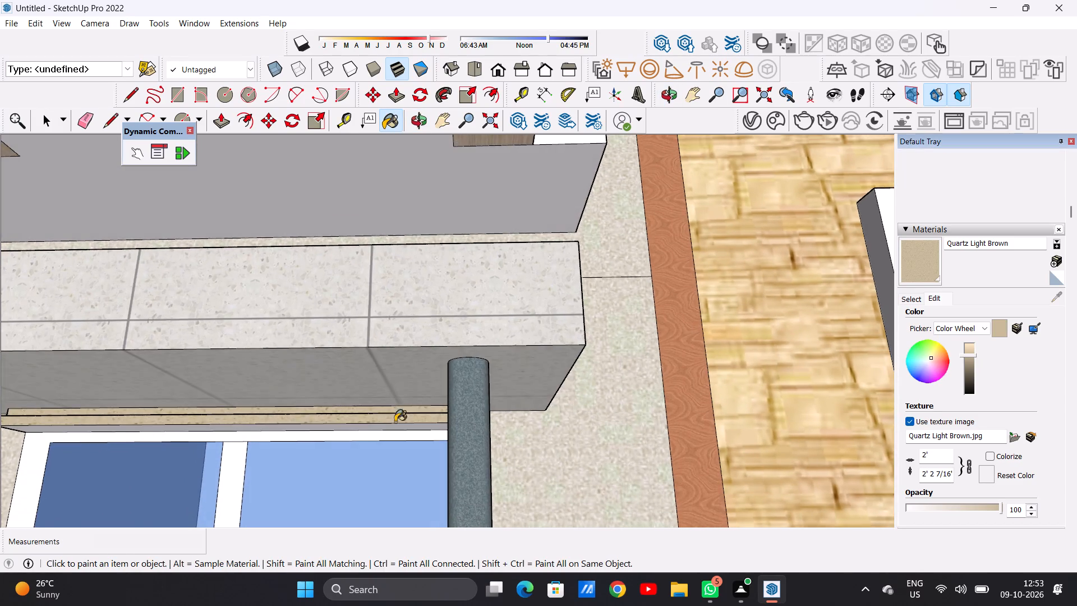
{"action": "scroll", "coordinate": [393, 426], "scroll_direction": "up", "scroll_amount": 15}
{"action": "left_click", "coordinate": [383, 420]}
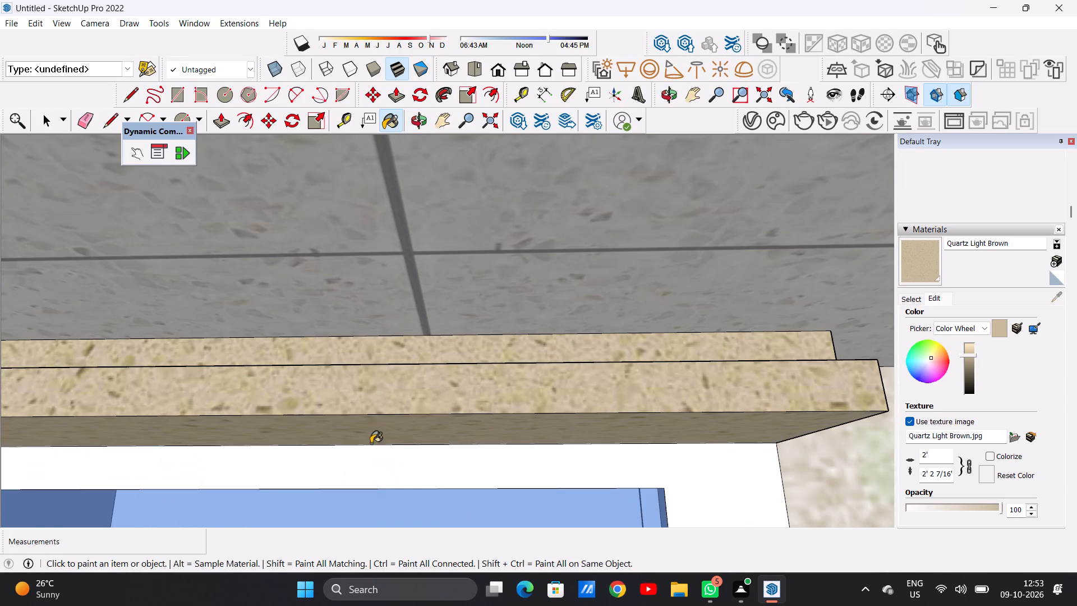
Paint the tower-side end faces of both bands above the left wing's second-storey window with Quartz Light Brown.
{"action": "scroll", "coordinate": [377, 447], "scroll_direction": "down", "scroll_amount": 4}
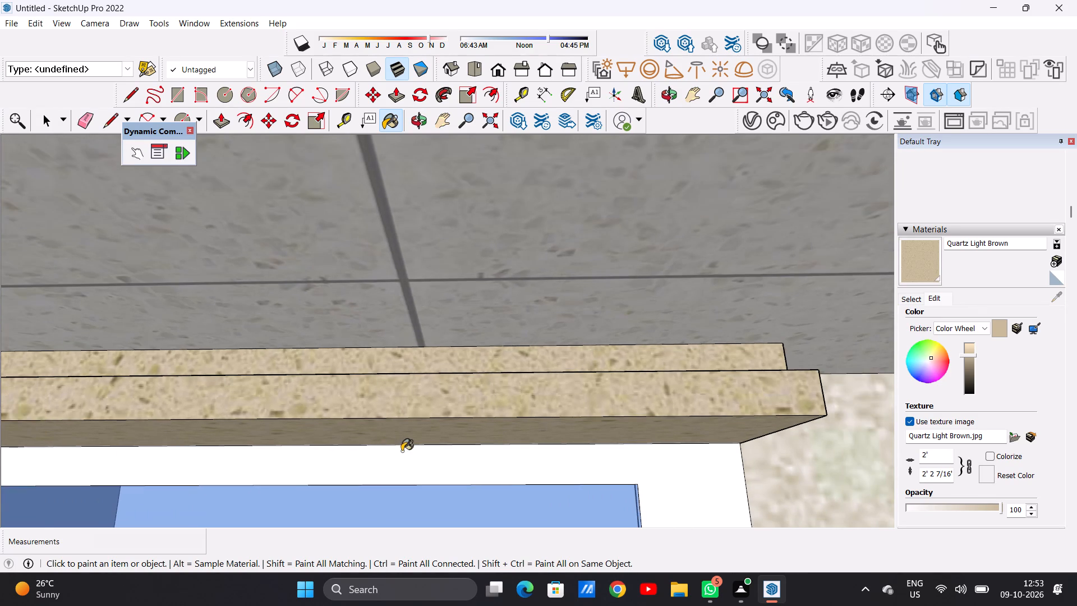
{"action": "scroll", "coordinate": [402, 451], "scroll_direction": "down", "scroll_amount": 9}
{"action": "middle_click_drag", "start_coordinate": [450, 439], "coordinate": [209, 456]}
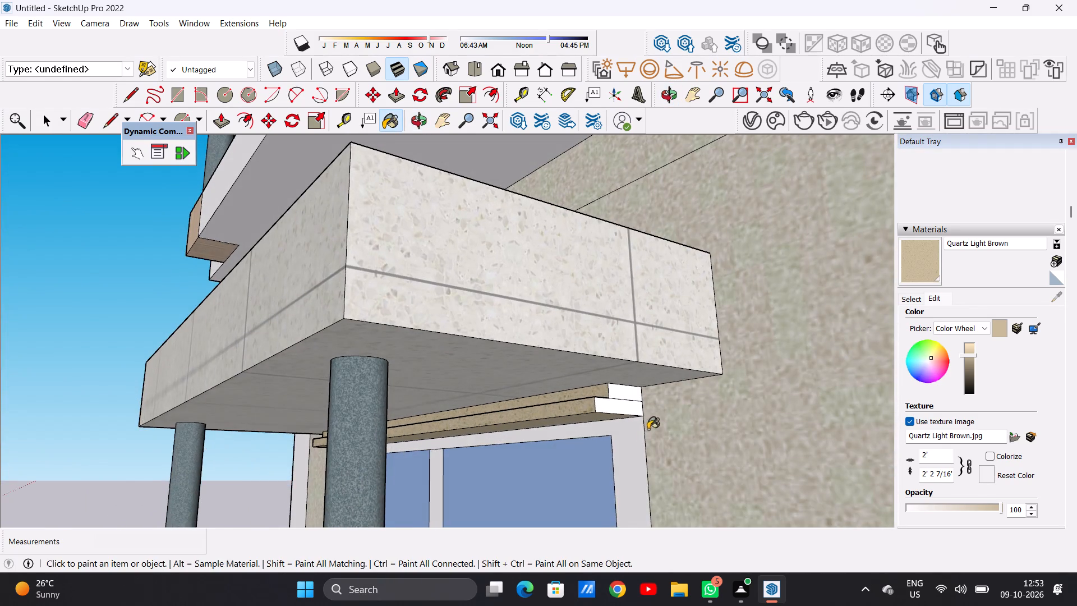
{"action": "scroll", "coordinate": [639, 415], "scroll_direction": "up", "scroll_amount": 12}
{"action": "left_click", "coordinate": [605, 380]}
{"action": "left_click", "coordinate": [565, 425]}
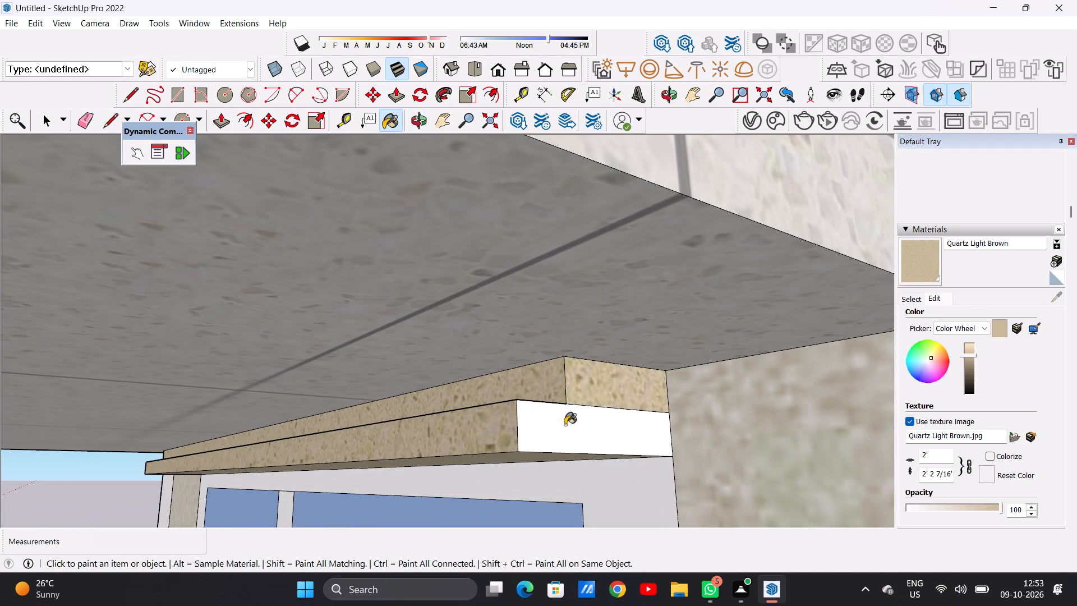
Paint the outer end faces of both bands above the left wing's second-storey window with Quartz Light Brown.
{"action": "scroll", "coordinate": [578, 457], "scroll_direction": "down", "scroll_amount": 15}
{"action": "middle_click_drag", "start_coordinate": [275, 452], "coordinate": [288, 454]}
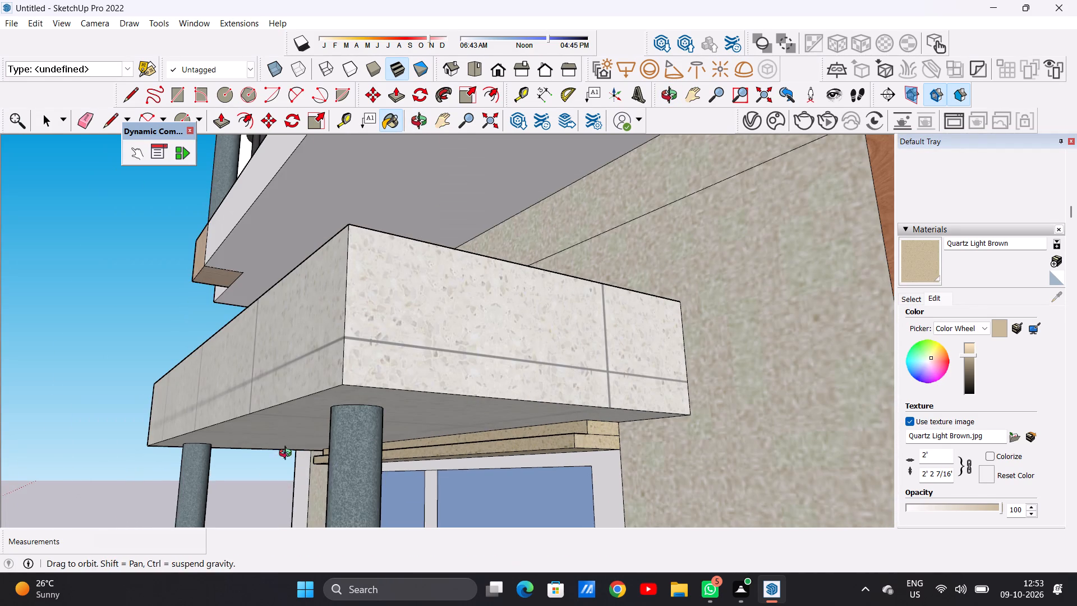
{"action": "middle_click_drag", "start_coordinate": [288, 454], "coordinate": [610, 463]}
{"action": "scroll", "coordinate": [422, 452], "scroll_direction": "down", "scroll_amount": 7}
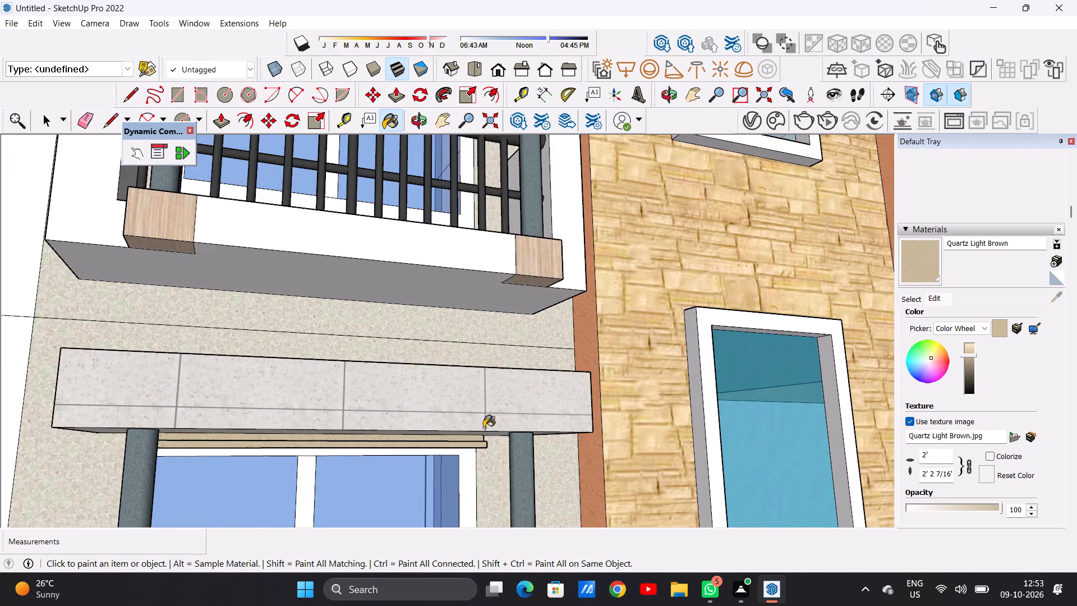
{"action": "scroll", "coordinate": [484, 428], "scroll_direction": "down", "scroll_amount": 5}
{"action": "middle_click_drag", "start_coordinate": [224, 475], "coordinate": [420, 496]}
{"action": "scroll", "coordinate": [325, 472], "scroll_direction": "up", "scroll_amount": 9}
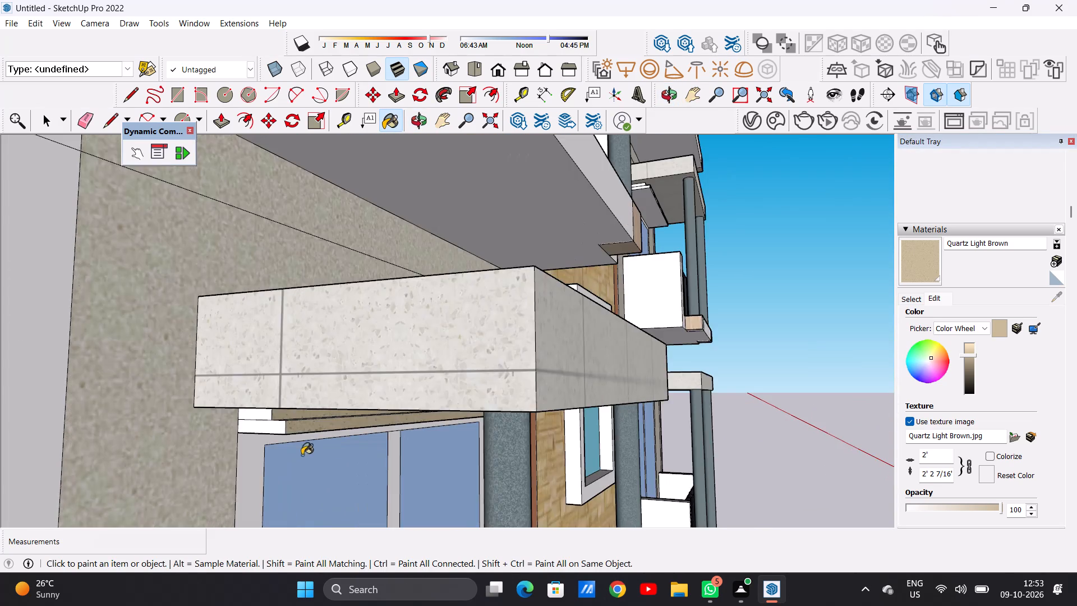
{"action": "scroll", "coordinate": [302, 455], "scroll_direction": "up", "scroll_amount": 12}
{"action": "left_click", "coordinate": [242, 389]}
{"action": "left_click", "coordinate": [164, 315]}
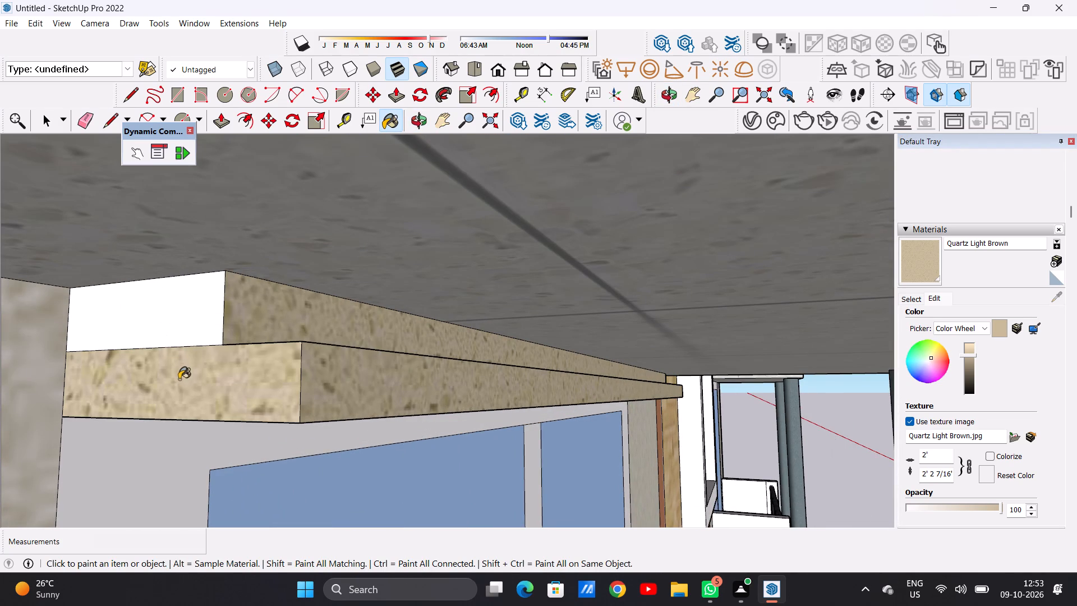
Paint the outer end faces and front faces of both bands above the right wing's fifth-storey window with Quartz Light Brown.
{"action": "scroll", "coordinate": [224, 416], "scroll_direction": "down", "scroll_amount": 9}
{"action": "middle_click_drag", "start_coordinate": [239, 457], "coordinate": [238, 375]}
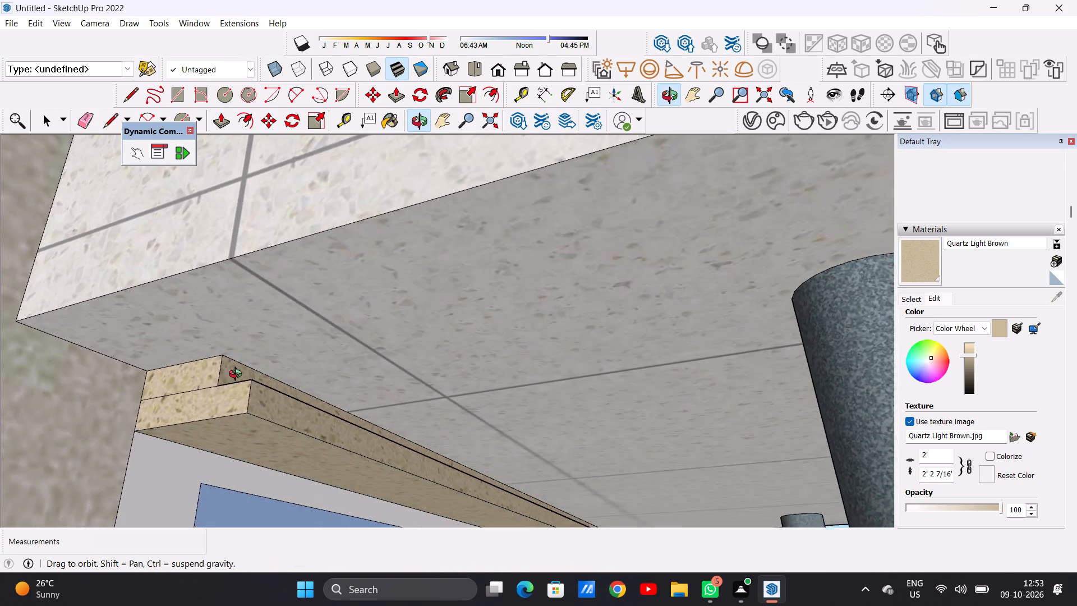
{"action": "middle_click_drag", "start_coordinate": [238, 375], "coordinate": [209, 453]}
{"action": "scroll", "coordinate": [192, 458], "scroll_direction": "down", "scroll_amount": 7}
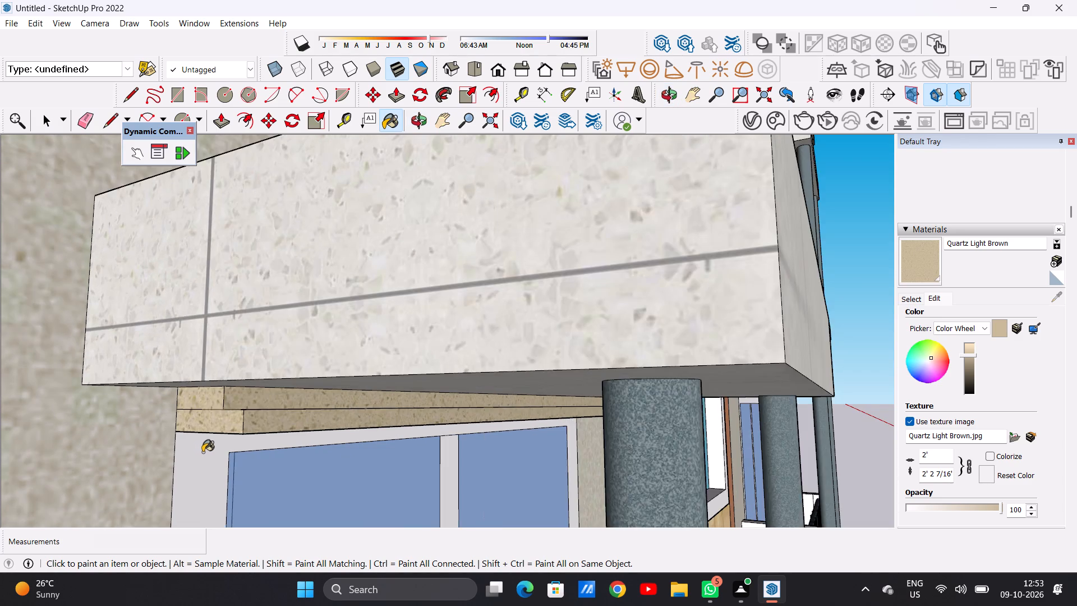
{"action": "scroll", "coordinate": [202, 452], "scroll_direction": "down", "scroll_amount": 20}
{"action": "scroll", "coordinate": [202, 452], "scroll_direction": "down", "scroll_amount": 7}
{"action": "middle_click_drag", "start_coordinate": [241, 419], "coordinate": [196, 417]}
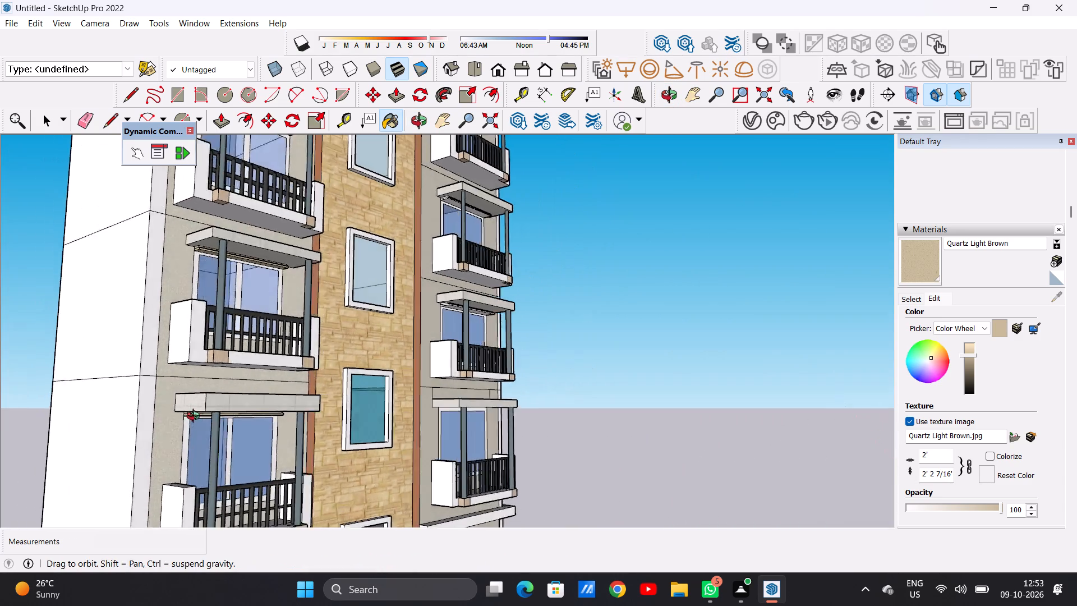
{"action": "middle_click_drag", "start_coordinate": [196, 417], "coordinate": [0, 390]}
{"action": "middle_click_drag", "start_coordinate": [350, 417], "coordinate": [206, 419]}
{"action": "scroll", "coordinate": [345, 421], "scroll_direction": "up", "scroll_amount": 7}
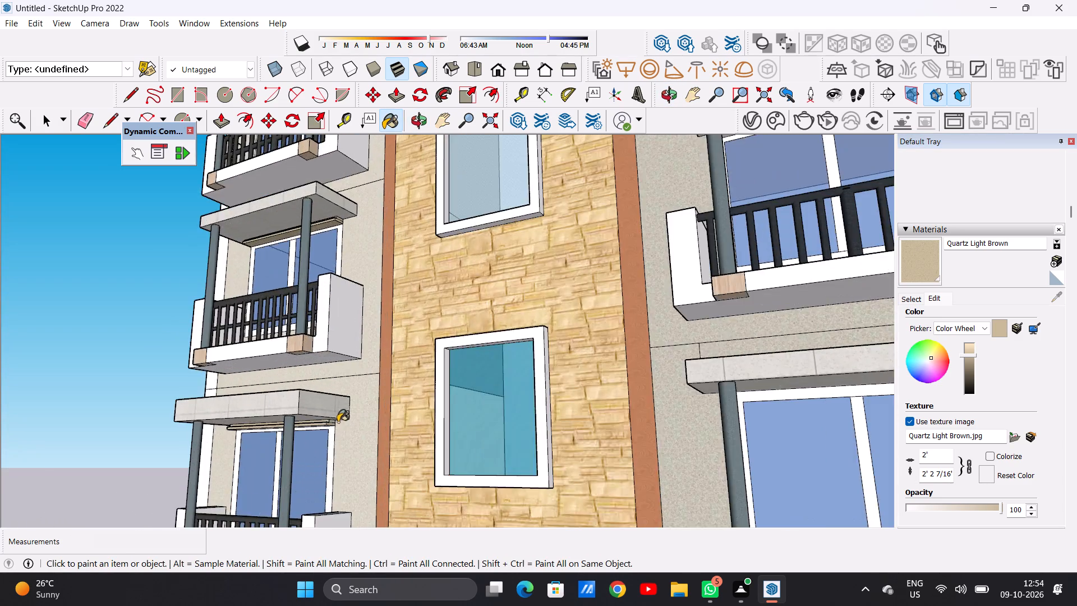
{"action": "scroll", "coordinate": [338, 422], "scroll_direction": "up", "scroll_amount": 17}
{"action": "scroll", "coordinate": [326, 450], "scroll_direction": "down", "scroll_amount": 19}
{"action": "scroll", "coordinate": [395, 342], "scroll_direction": "up", "scroll_amount": 1}
{"action": "scroll", "coordinate": [395, 342], "scroll_direction": "down", "scroll_amount": 5}
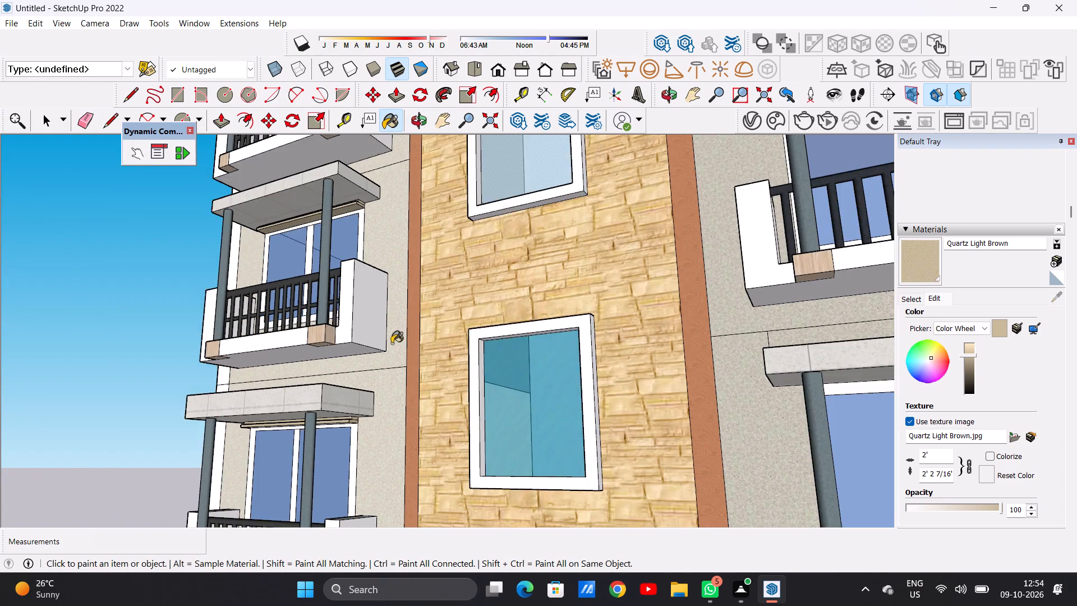
{"action": "scroll", "coordinate": [392, 343], "scroll_direction": "down", "scroll_amount": 17}
{"action": "middle_click_drag", "start_coordinate": [347, 452], "coordinate": [386, 515]}
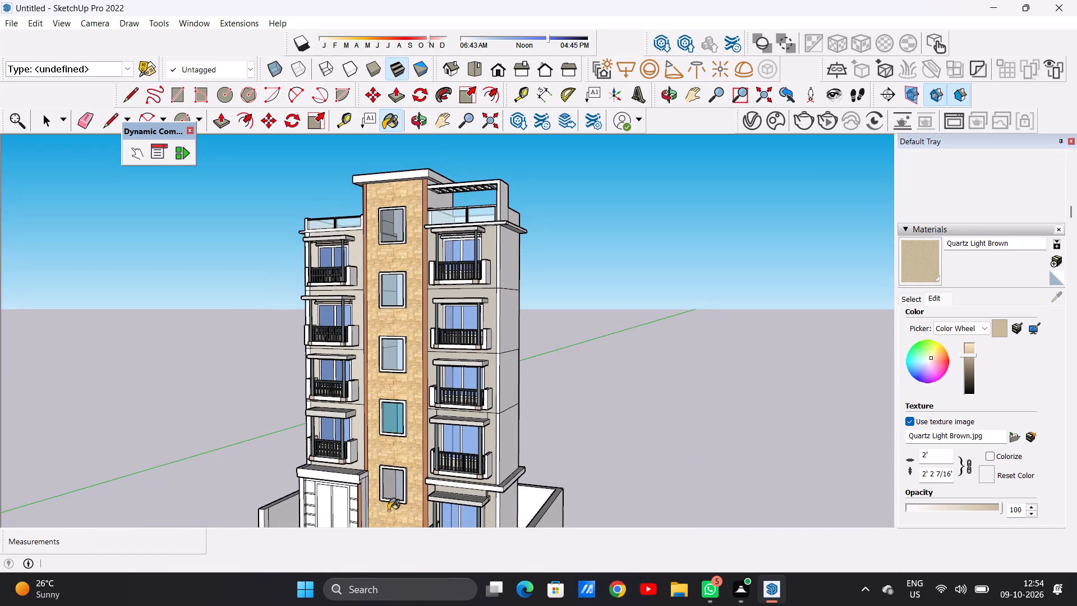
{"action": "scroll", "coordinate": [462, 243], "scroll_direction": "up", "scroll_amount": 20}
{"action": "scroll", "coordinate": [462, 243], "scroll_direction": "up", "scroll_amount": 3}
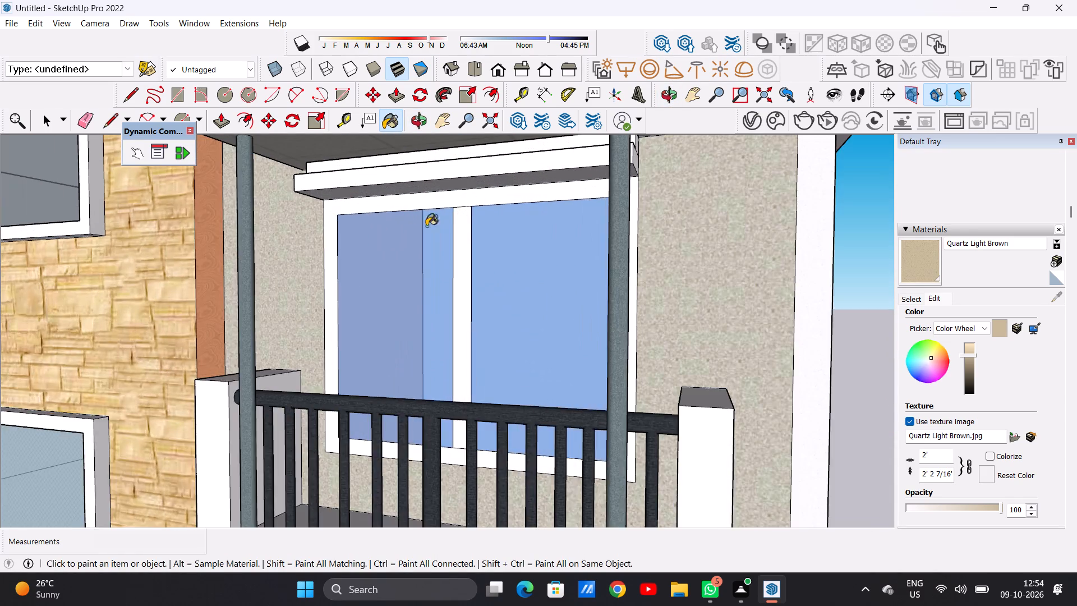
{"action": "middle_click_drag", "start_coordinate": [349, 220], "coordinate": [523, 283]}
{"action": "scroll", "coordinate": [473, 289], "scroll_direction": "down", "scroll_amount": 10}
{"action": "middle_click_drag", "start_coordinate": [462, 283], "coordinate": [458, 283]}
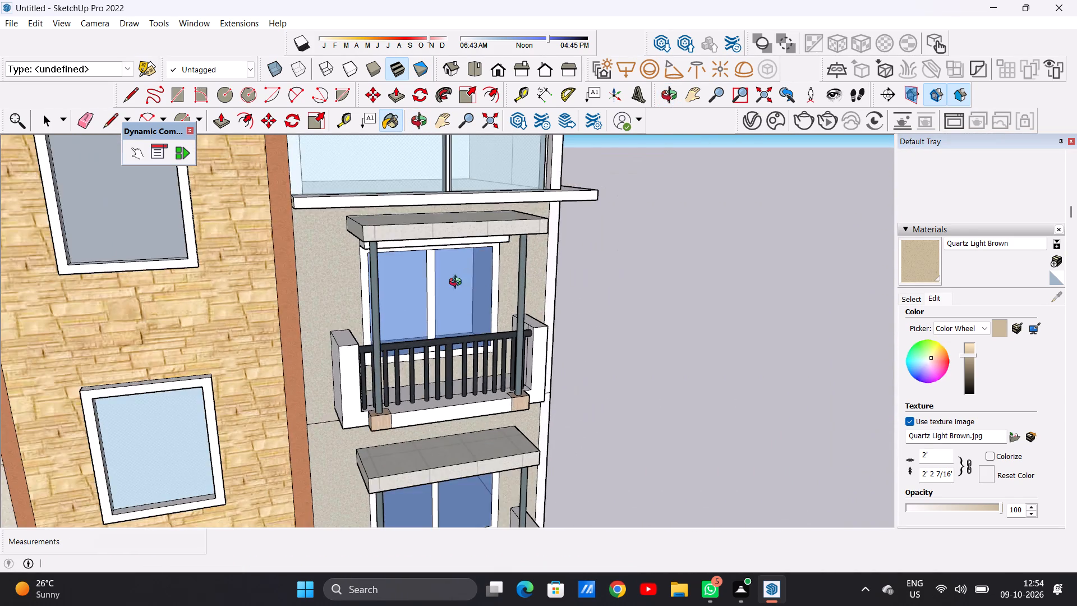
{"action": "middle_click_drag", "start_coordinate": [458, 283], "coordinate": [237, 242]}
{"action": "scroll", "coordinate": [237, 242], "scroll_direction": "up", "scroll_amount": 1}
{"action": "scroll", "coordinate": [585, 239], "scroll_direction": "up", "scroll_amount": 18}
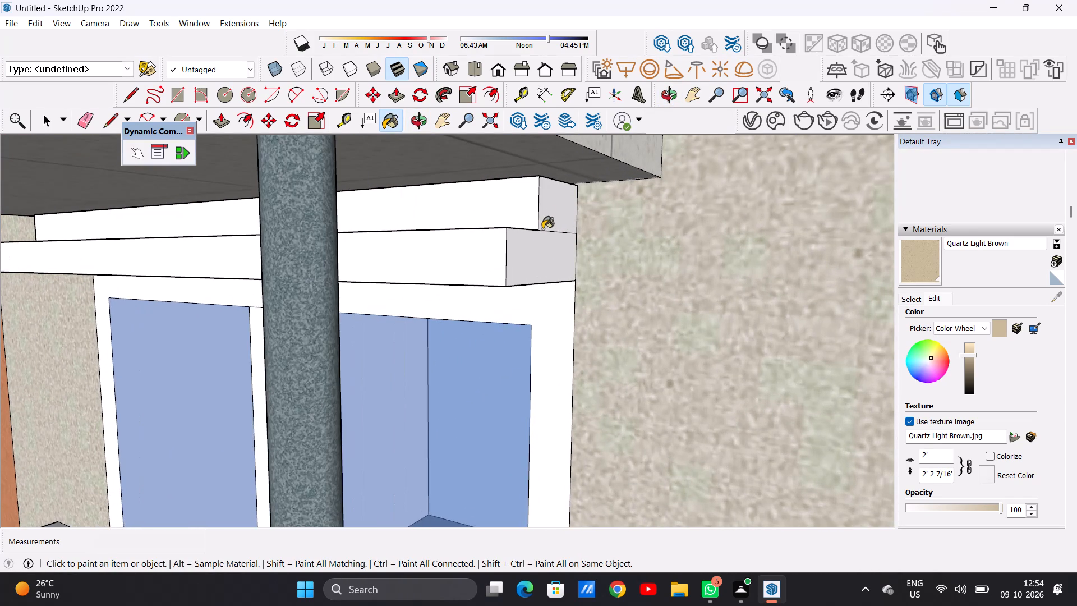
{"action": "left_click", "coordinate": [546, 213]}
{"action": "left_click", "coordinate": [524, 245]}
{"action": "left_click", "coordinate": [494, 256]}
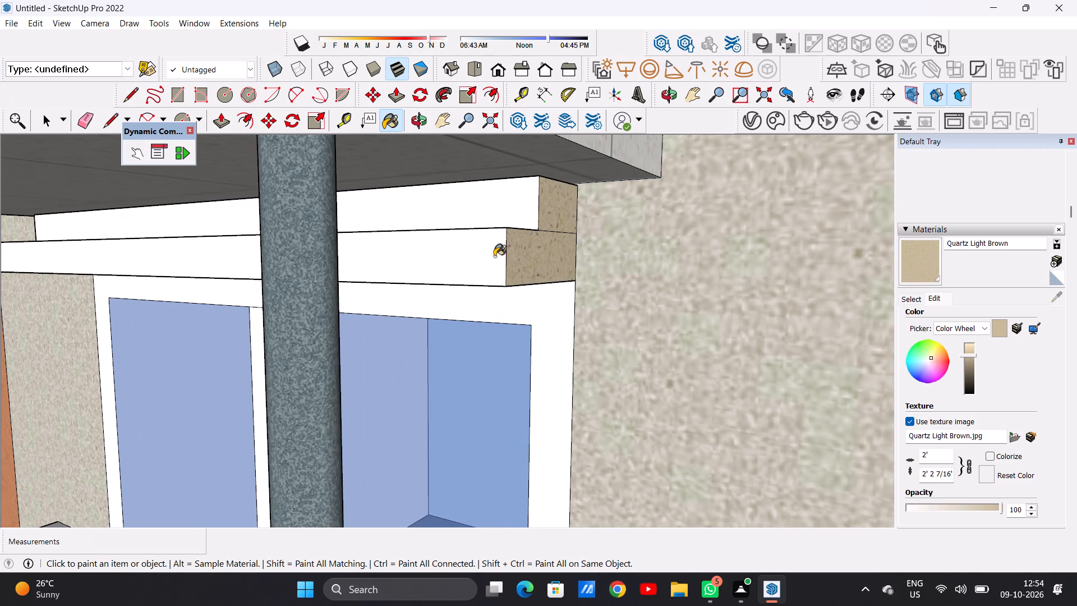
{"action": "left_click", "coordinate": [513, 208]}
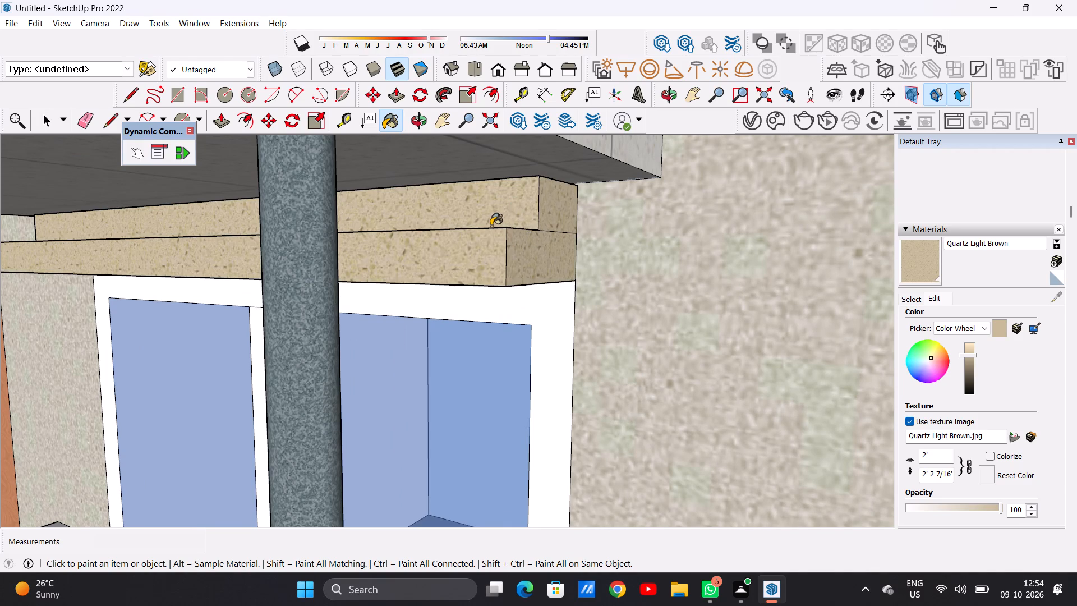
Paint the exposed top ledge of the lower band above the right wing's fifth-storey window with Quartz Light Brown.
{"action": "middle_click_drag", "start_coordinate": [490, 239], "coordinate": [519, 298]}
{"action": "middle_click_drag", "start_coordinate": [517, 296], "coordinate": [496, 255]}
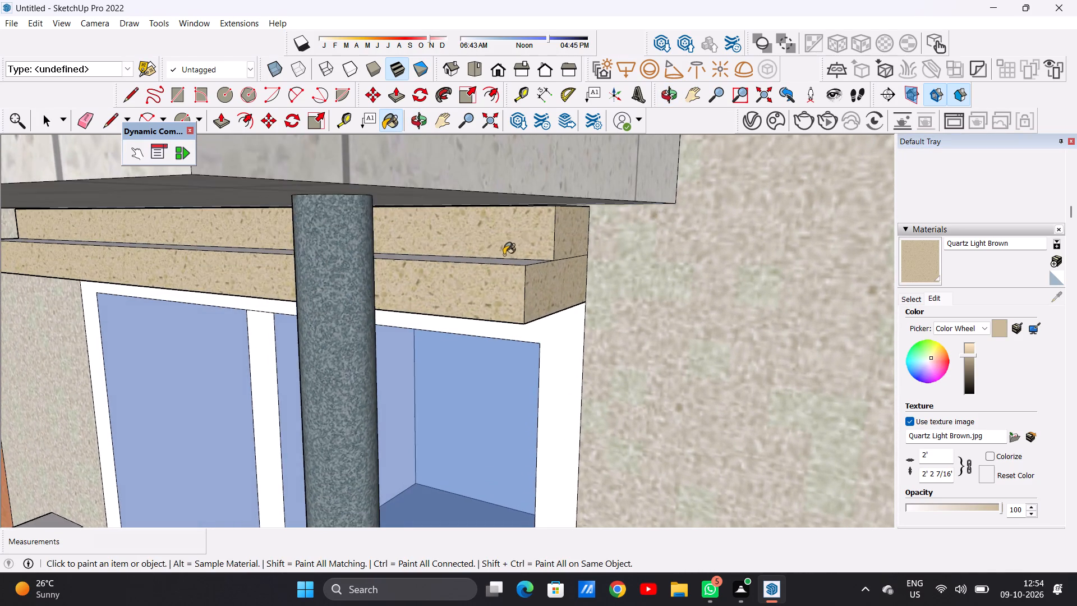
{"action": "scroll", "coordinate": [519, 256], "scroll_direction": "up", "scroll_amount": 10}
{"action": "left_click", "coordinate": [498, 267]}
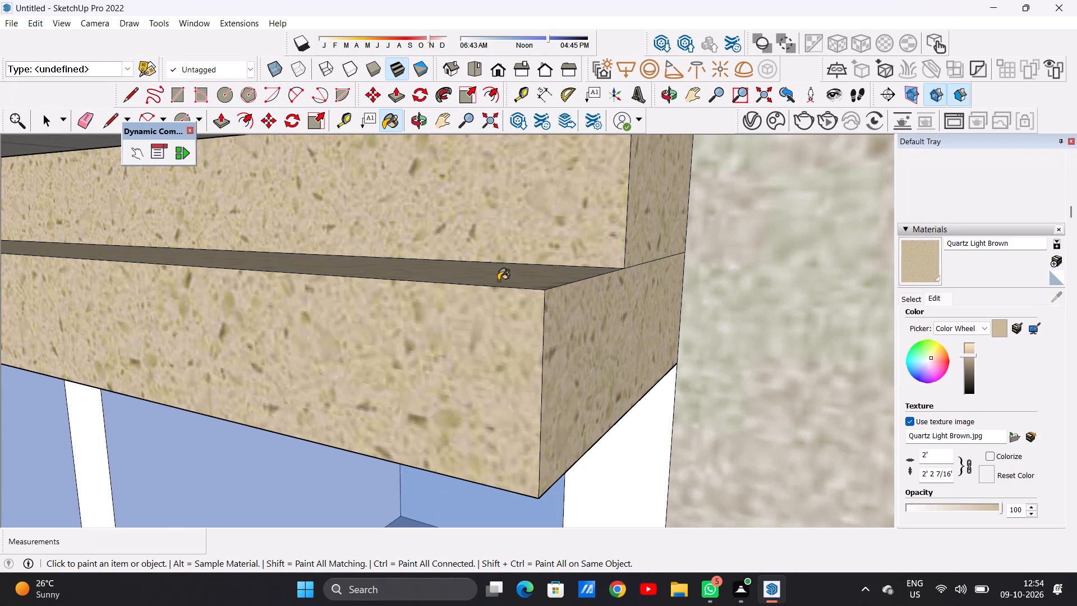
Paint both bands' tower-side end faces and the lower band's underside above the right wing's fifth-storey window with Quartz Light Brown.
{"action": "scroll", "coordinate": [512, 338], "scroll_direction": "down", "scroll_amount": 19}
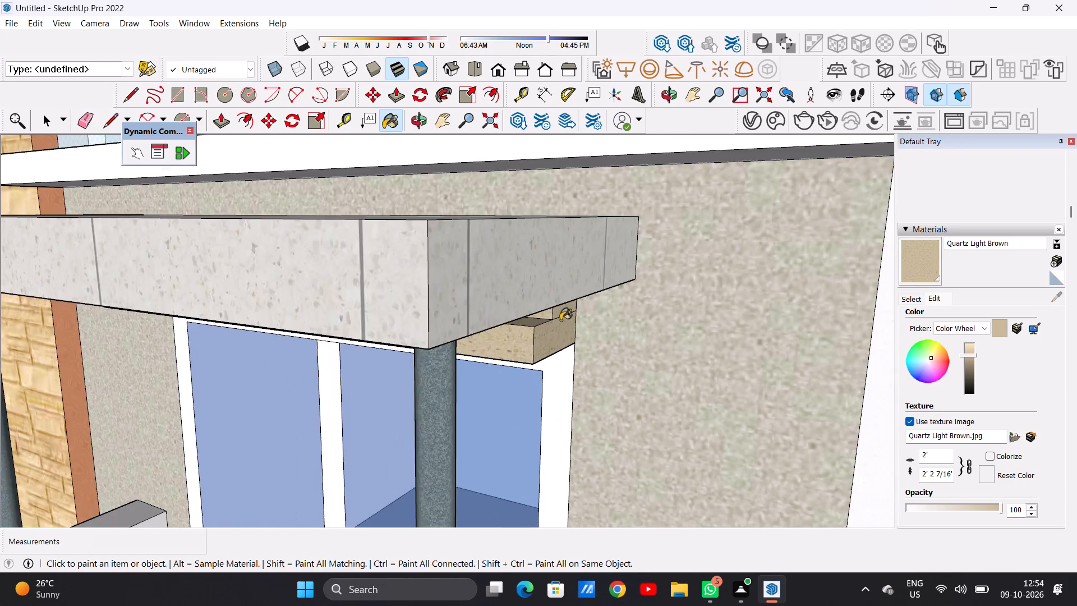
{"action": "scroll", "coordinate": [560, 320], "scroll_direction": "down", "scroll_amount": 5}
{"action": "middle_click_drag", "start_coordinate": [252, 351], "coordinate": [589, 321]}
{"action": "scroll", "coordinate": [337, 296], "scroll_direction": "up", "scroll_amount": 12}
{"action": "left_click", "coordinate": [309, 292]}
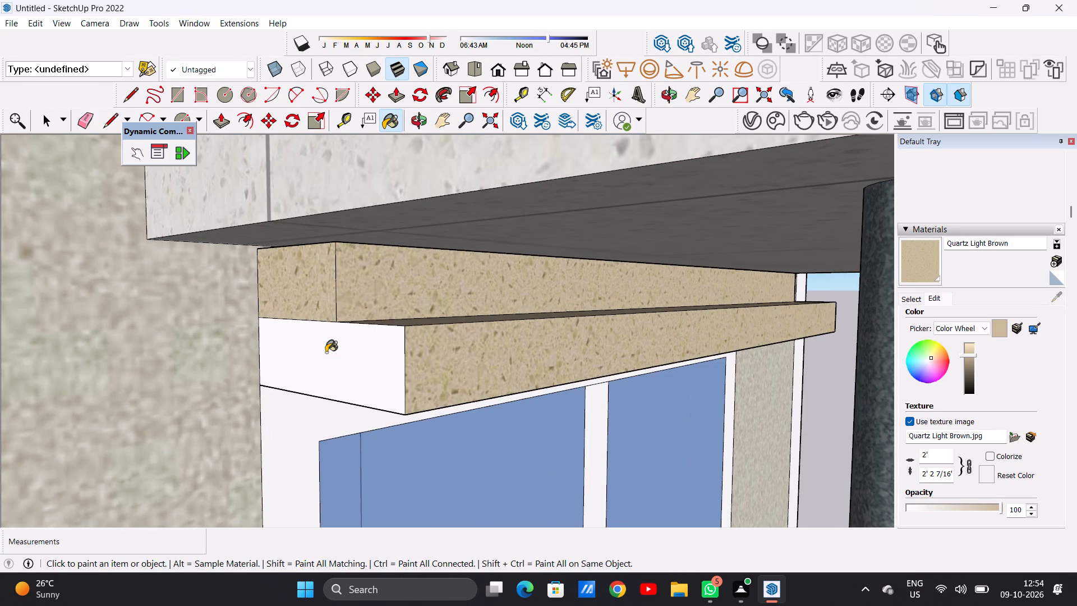
{"action": "left_click", "coordinate": [328, 357]}
{"action": "middle_click_drag", "start_coordinate": [365, 426], "coordinate": [374, 334]}
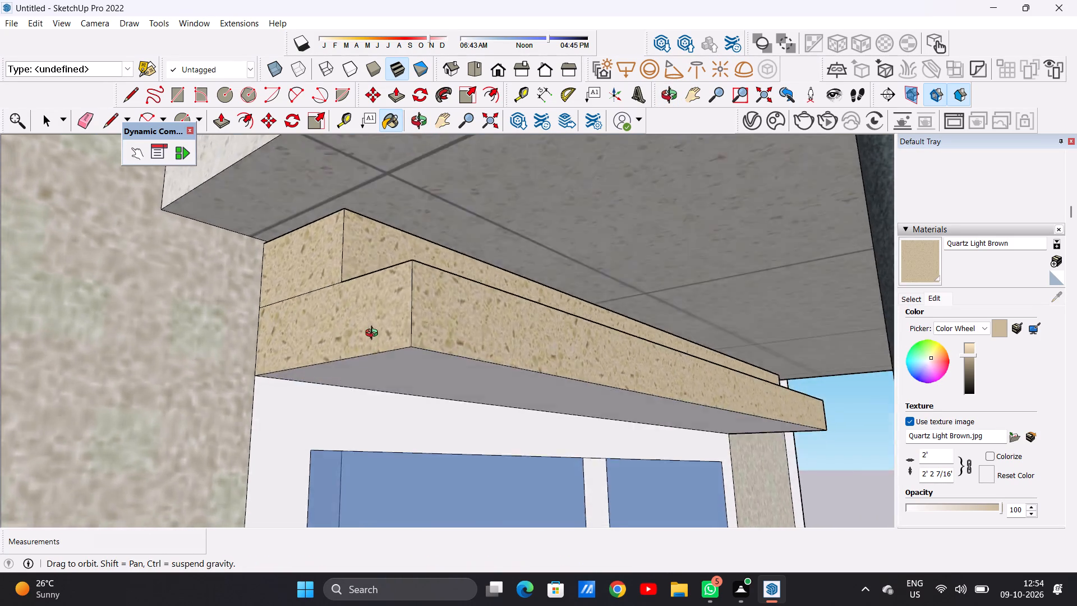
{"action": "middle_click_drag", "start_coordinate": [374, 334], "coordinate": [375, 307]}
{"action": "left_click", "coordinate": [379, 332]}
Paint the outer end faces and front faces of both bands above the right wing's fourth-storey window with Quartz Light Brown.
{"action": "scroll", "coordinate": [236, 385], "scroll_direction": "down", "scroll_amount": 5}
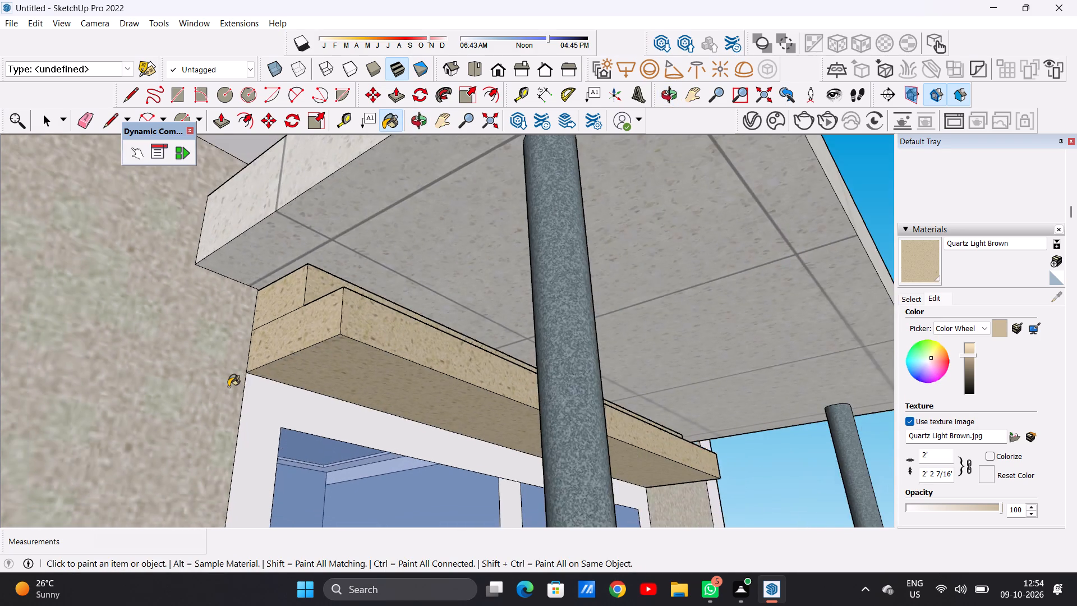
{"action": "scroll", "coordinate": [228, 387], "scroll_direction": "down", "scroll_amount": 17}
{"action": "scroll", "coordinate": [219, 364], "scroll_direction": "down", "scroll_amount": 4}
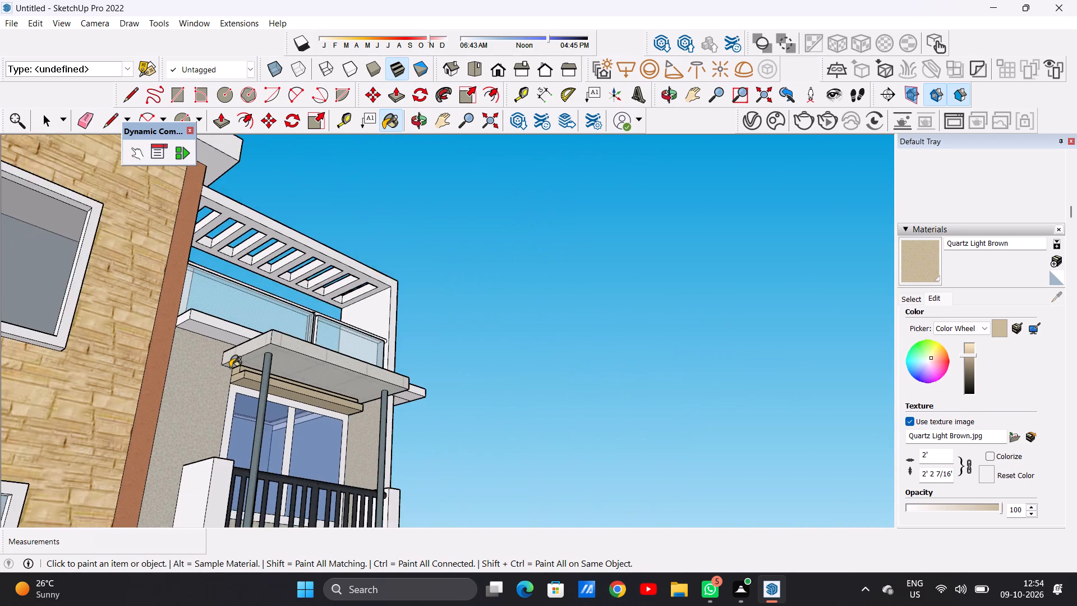
{"action": "scroll", "coordinate": [230, 368], "scroll_direction": "down", "scroll_amount": 5}
{"action": "scroll", "coordinate": [176, 371], "scroll_direction": "down", "scroll_amount": 9}
{"action": "middle_click_drag", "start_coordinate": [279, 446], "coordinate": [146, 446]}
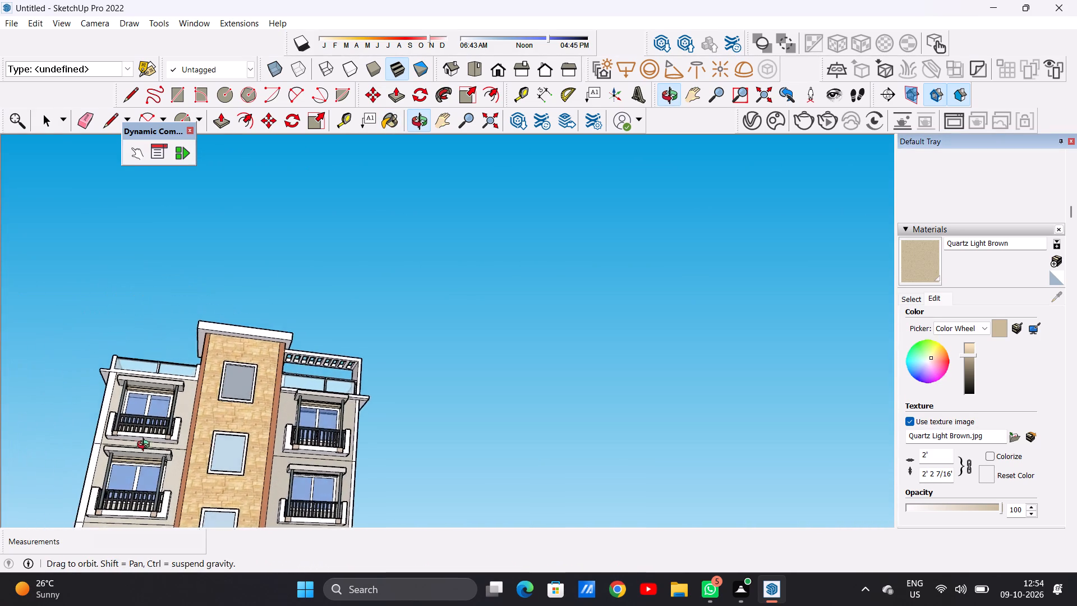
{"action": "middle_click_drag", "start_coordinate": [146, 446], "coordinate": [131, 444]}
{"action": "scroll", "coordinate": [329, 443], "scroll_direction": "down", "scroll_amount": 5}
{"action": "scroll", "coordinate": [335, 480], "scroll_direction": "up", "scroll_amount": 8}
{"action": "scroll", "coordinate": [359, 464], "scroll_direction": "down", "scroll_amount": 1}
{"action": "scroll", "coordinate": [359, 464], "scroll_direction": "up", "scroll_amount": 9}
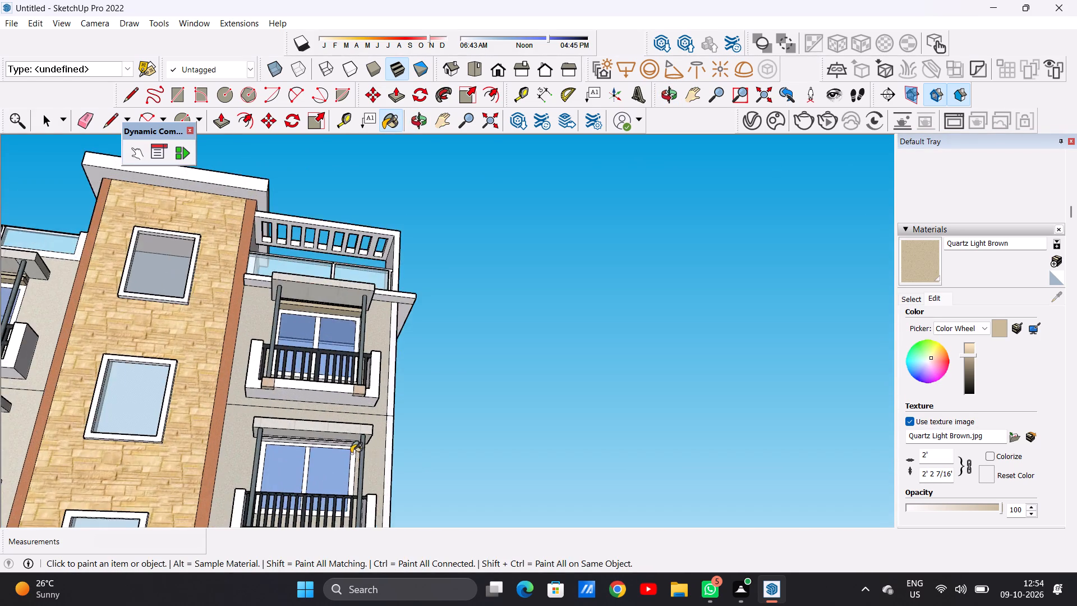
{"action": "scroll", "coordinate": [351, 453], "scroll_direction": "up", "scroll_amount": 5}
{"action": "middle_click_drag", "start_coordinate": [331, 434], "coordinate": [287, 467]}
{"action": "scroll", "coordinate": [361, 465], "scroll_direction": "up", "scroll_amount": 9}
{"action": "scroll", "coordinate": [397, 407], "scroll_direction": "up", "scroll_amount": 7}
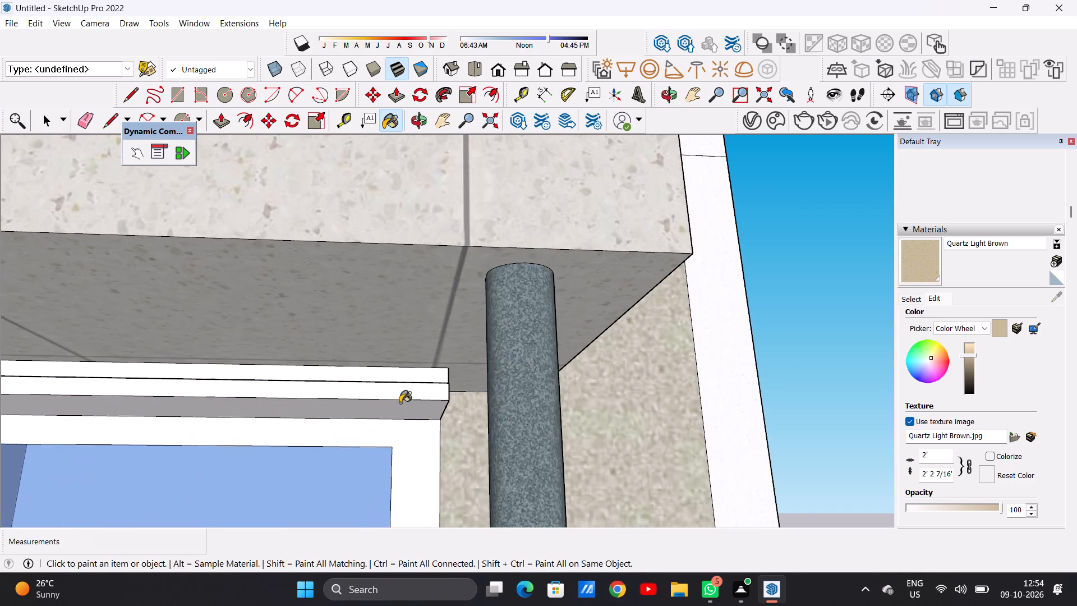
{"action": "middle_click_drag", "start_coordinate": [403, 394], "coordinate": [231, 445]}
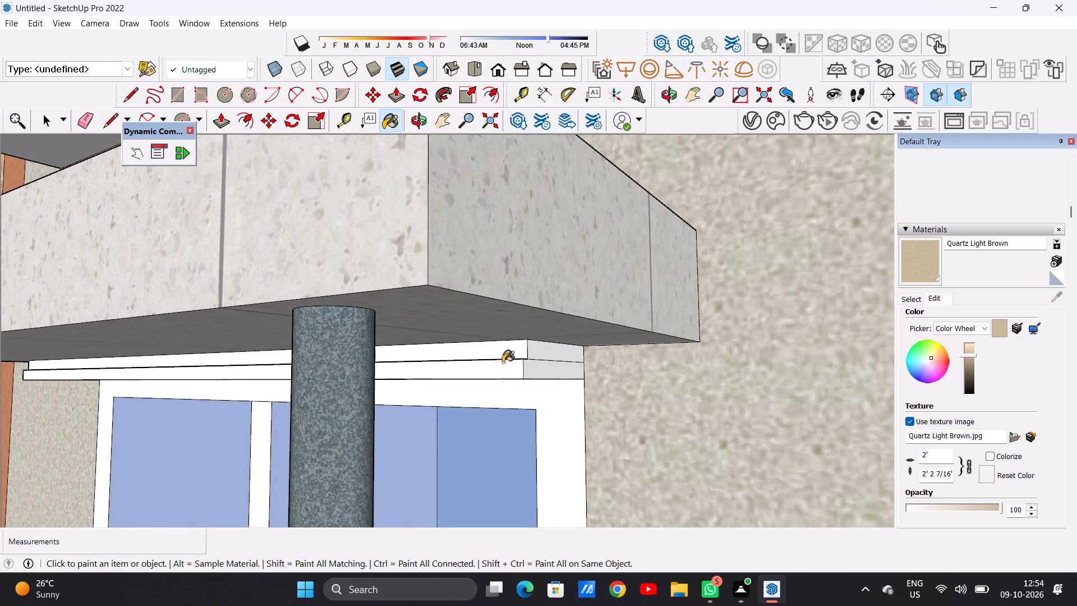
{"action": "scroll", "coordinate": [522, 340], "scroll_direction": "up", "scroll_amount": 12}
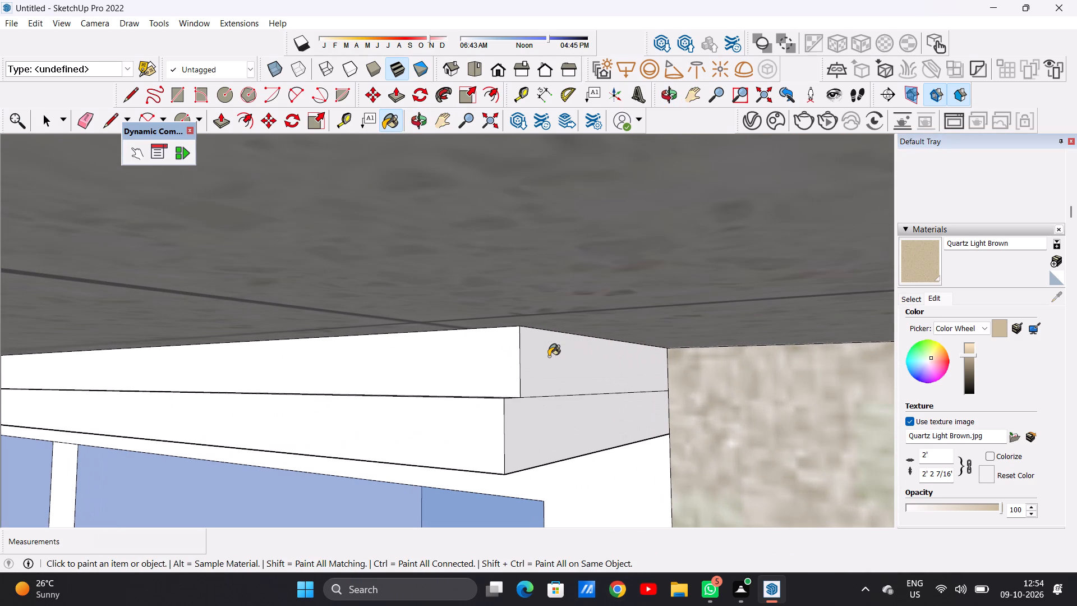
{"action": "left_click", "coordinate": [549, 359]}
{"action": "left_click", "coordinate": [530, 425]}
{"action": "left_click", "coordinate": [481, 433]}
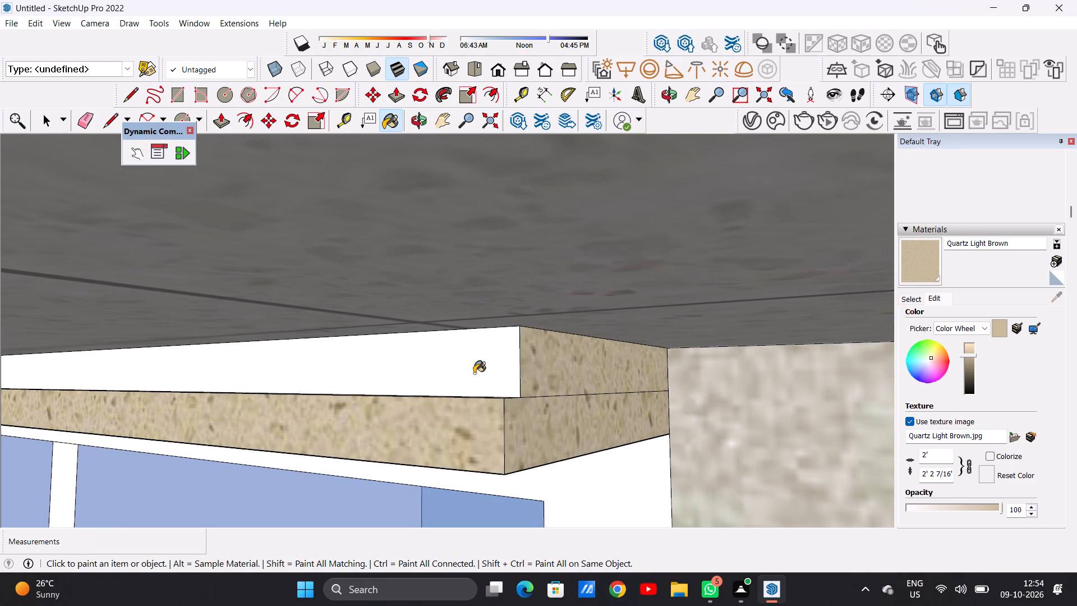
{"action": "left_click", "coordinate": [474, 373]}
Paint both bands' tower-side end faces and the lower band's underside above the right wing's fourth-storey window with Quartz Light Brown.
{"action": "scroll", "coordinate": [495, 414], "scroll_direction": "down", "scroll_amount": 17}
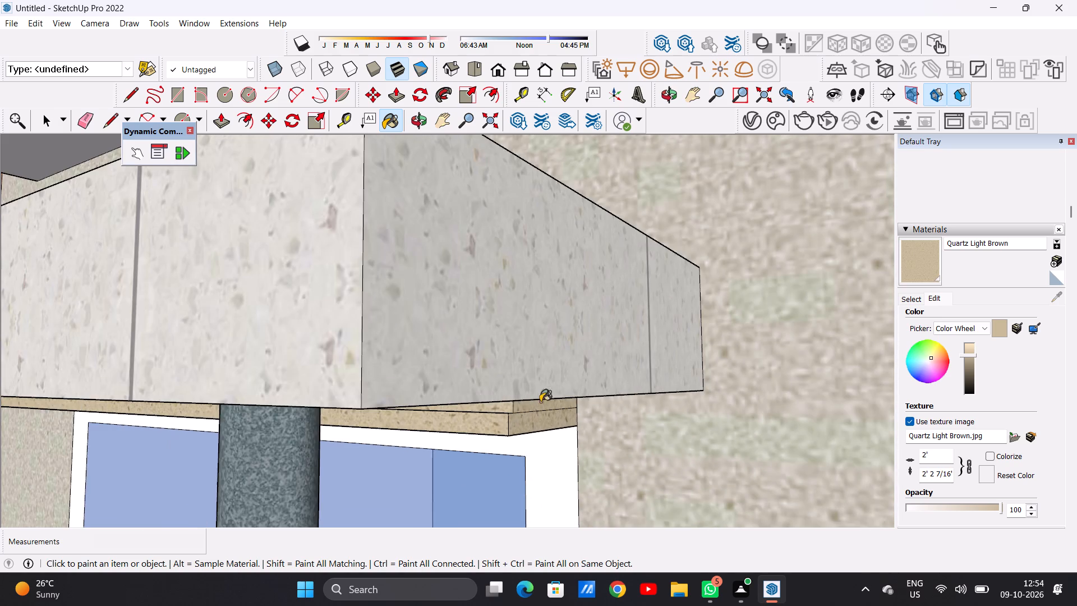
{"action": "scroll", "coordinate": [540, 402], "scroll_direction": "down", "scroll_amount": 4}
{"action": "scroll", "coordinate": [576, 383], "scroll_direction": "up", "scroll_amount": 1}
{"action": "scroll", "coordinate": [576, 383], "scroll_direction": "down", "scroll_amount": 9}
{"action": "middle_click_drag", "start_coordinate": [233, 415], "coordinate": [592, 426]}
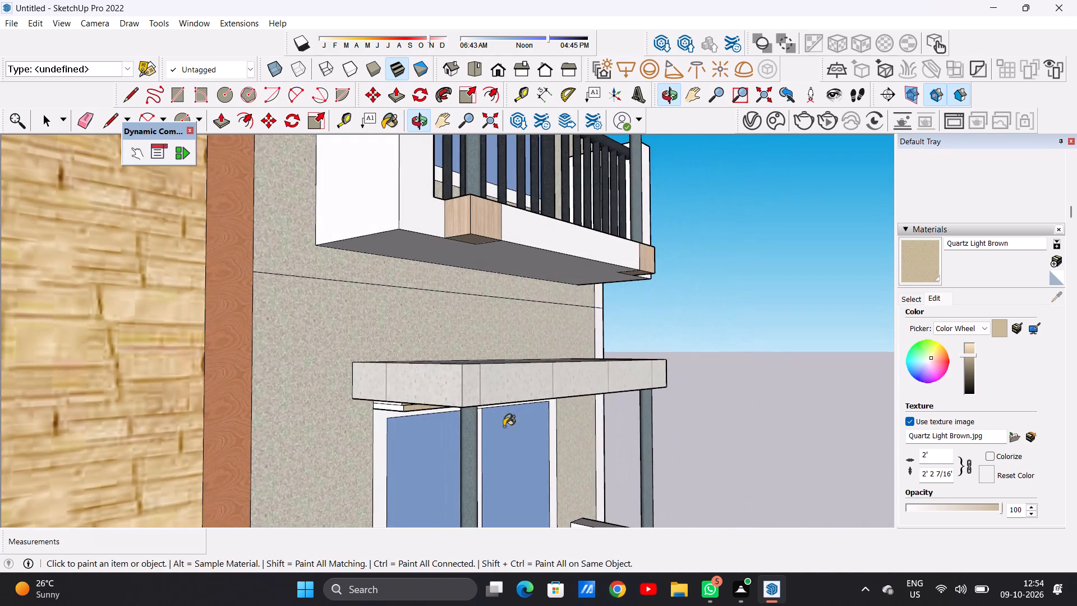
{"action": "middle_click_drag", "start_coordinate": [398, 447], "coordinate": [418, 389]}
{"action": "scroll", "coordinate": [409, 388], "scroll_direction": "up", "scroll_amount": 2}
{"action": "scroll", "coordinate": [408, 387], "scroll_direction": "down", "scroll_amount": 1}
{"action": "scroll", "coordinate": [407, 386], "scroll_direction": "up", "scroll_amount": 18}
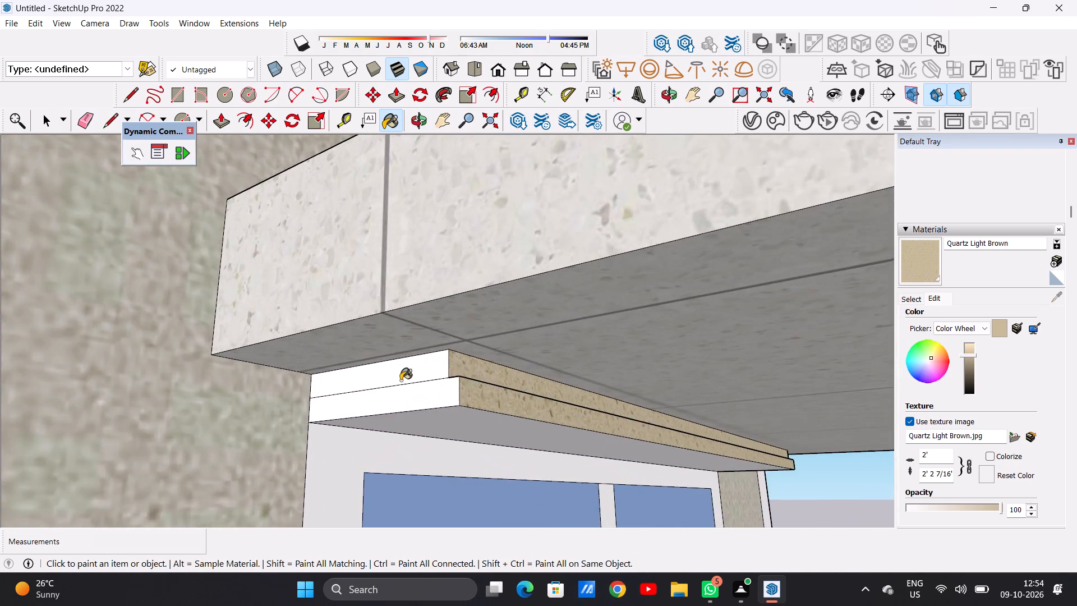
{"action": "scroll", "coordinate": [401, 380], "scroll_direction": "up", "scroll_amount": 2}
{"action": "left_click", "coordinate": [401, 373]}
{"action": "left_click", "coordinate": [400, 424]}
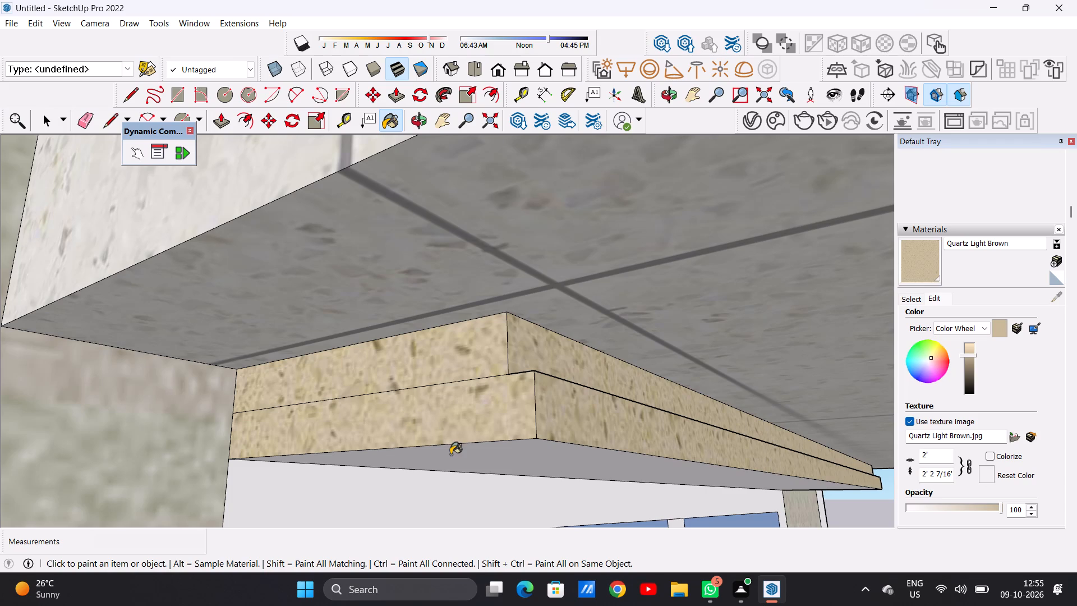
{"action": "middle_click_drag", "start_coordinate": [447, 448], "coordinate": [439, 412]}
{"action": "middle_click_drag", "start_coordinate": [439, 469], "coordinate": [439, 439]}
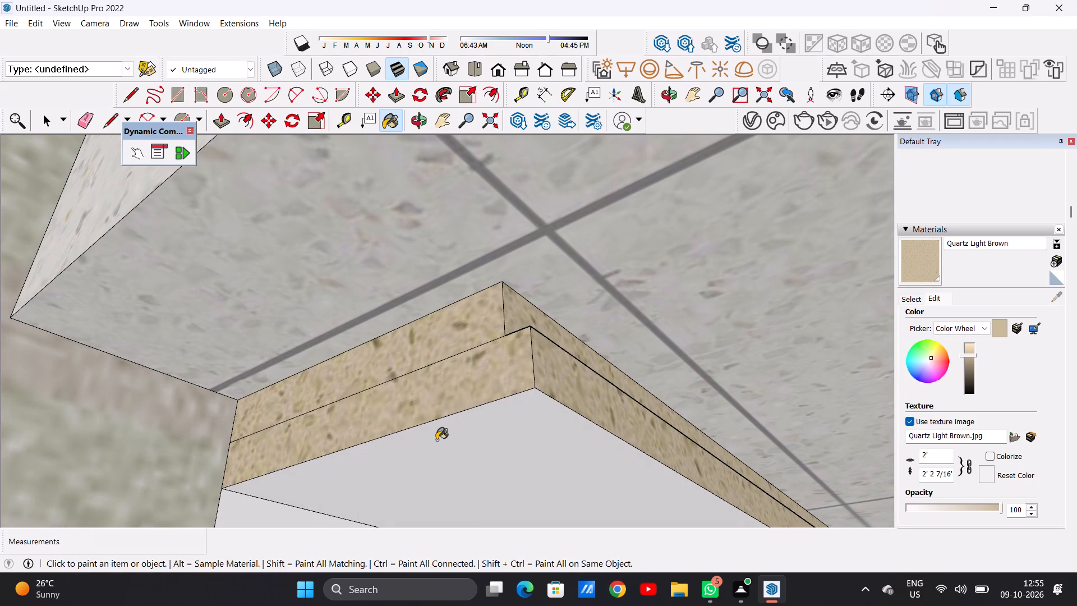
{"action": "left_click", "coordinate": [436, 440]}
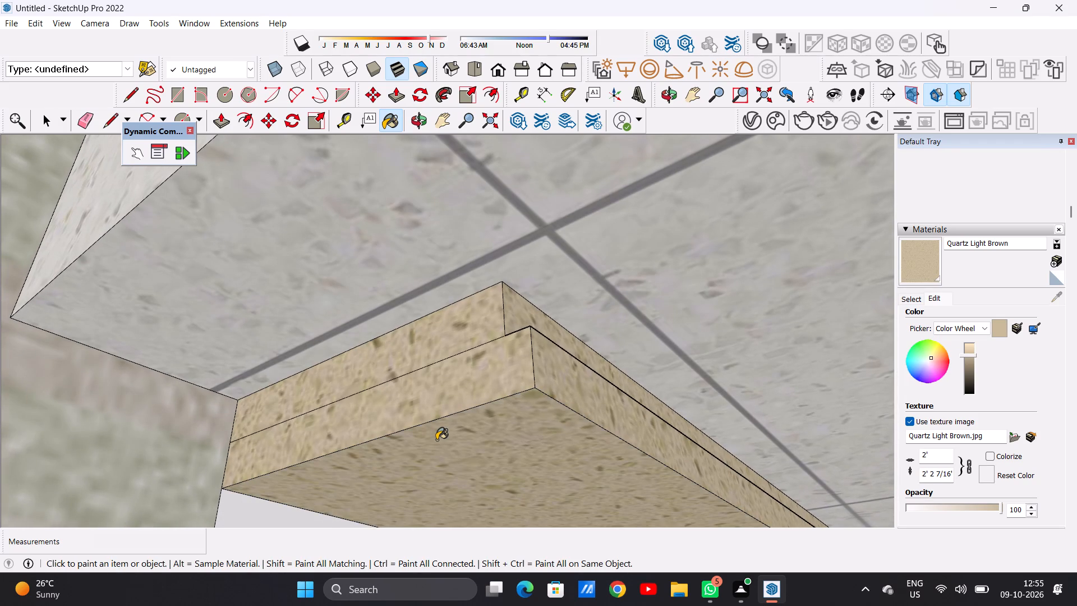
{"action": "key", "text": "space"}
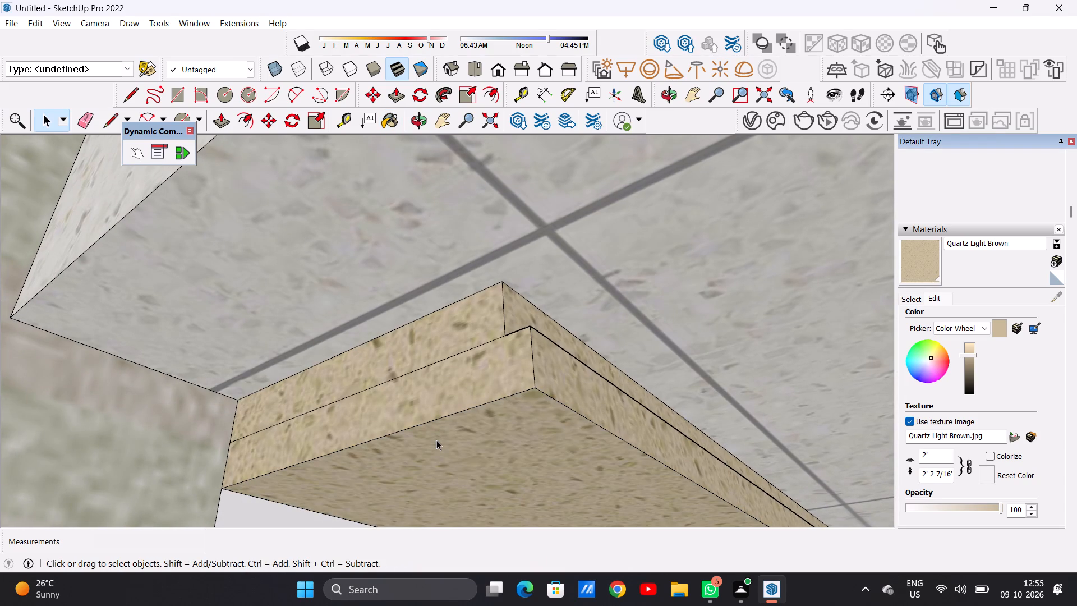
Examine the front facade's window bands on both wings, down to the right wing's third-storey window.
{"action": "scroll", "coordinate": [323, 437], "scroll_direction": "down", "scroll_amount": 16}
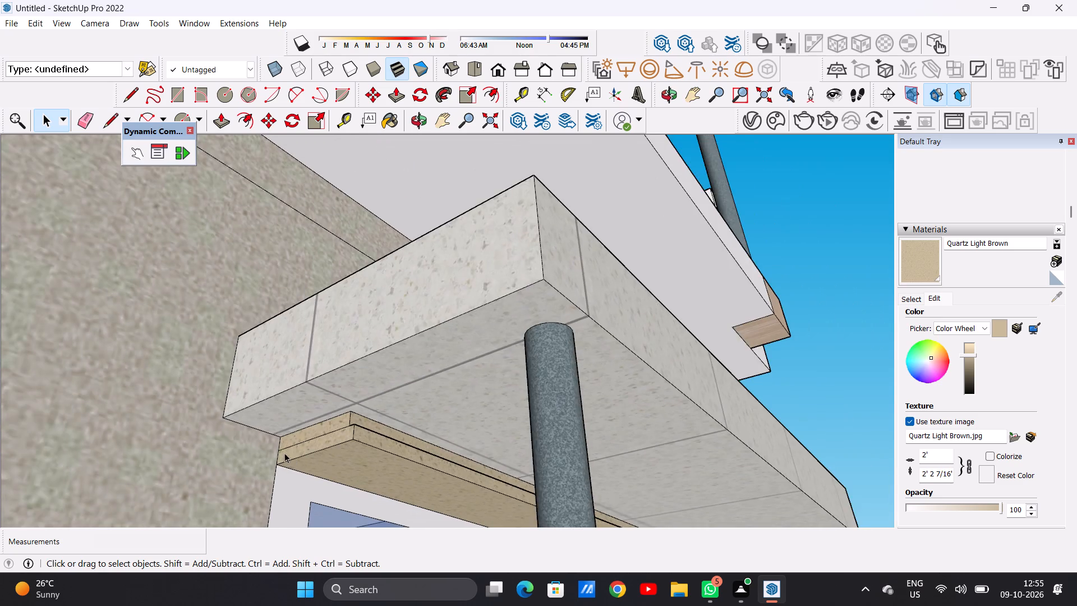
{"action": "scroll", "coordinate": [284, 453], "scroll_direction": "down", "scroll_amount": 20}
{"action": "scroll", "coordinate": [284, 453], "scroll_direction": "down", "scroll_amount": 2}
{"action": "scroll", "coordinate": [194, 378], "scroll_direction": "up", "scroll_amount": 1}
{"action": "scroll", "coordinate": [195, 382], "scroll_direction": "down", "scroll_amount": 6}
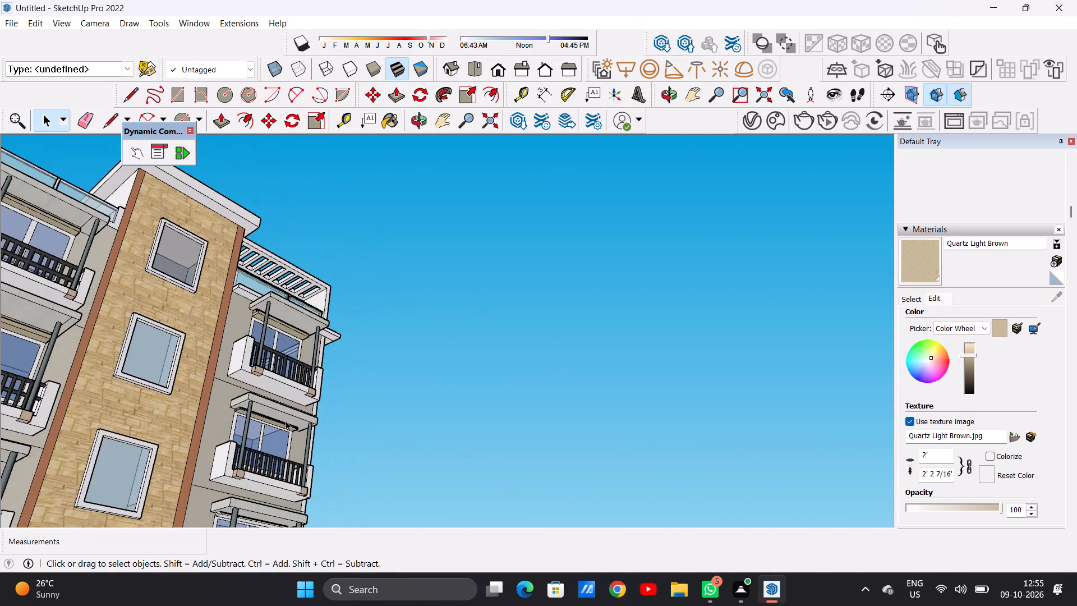
{"action": "middle_click_drag", "start_coordinate": [303, 447], "coordinate": [214, 438]}
{"action": "scroll", "coordinate": [265, 430], "scroll_direction": "down", "scroll_amount": 14}
{"action": "middle_click_drag", "start_coordinate": [305, 454], "coordinate": [304, 470]}
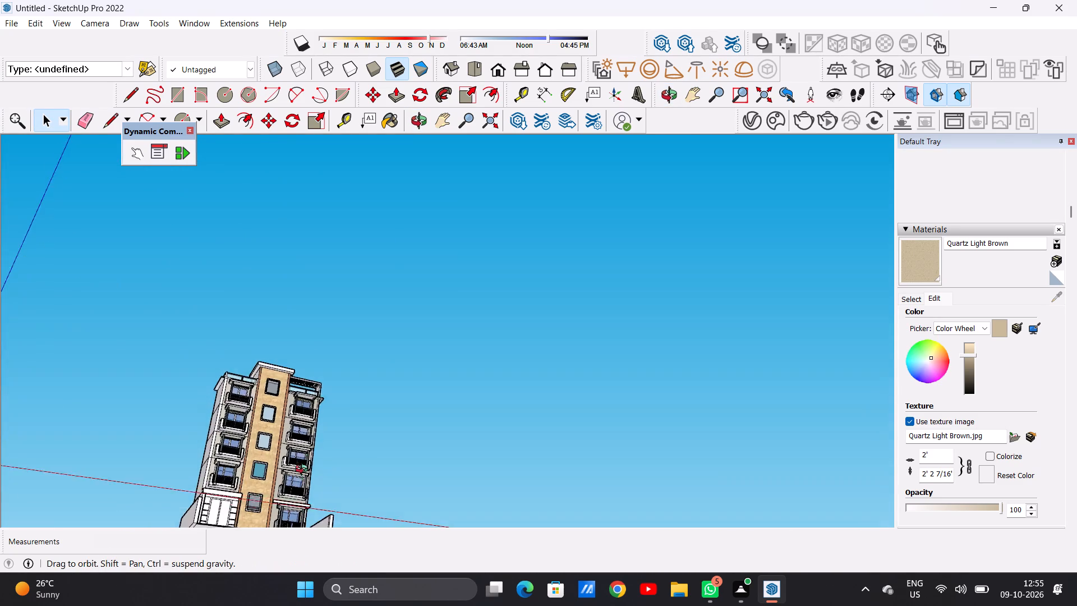
{"action": "middle_click_drag", "start_coordinate": [304, 470], "coordinate": [292, 540]}
{"action": "scroll", "coordinate": [300, 421], "scroll_direction": "up", "scroll_amount": 9}
{"action": "scroll", "coordinate": [302, 460], "scroll_direction": "down", "scroll_amount": 1}
{"action": "scroll", "coordinate": [303, 460], "scroll_direction": "up", "scroll_amount": 12}
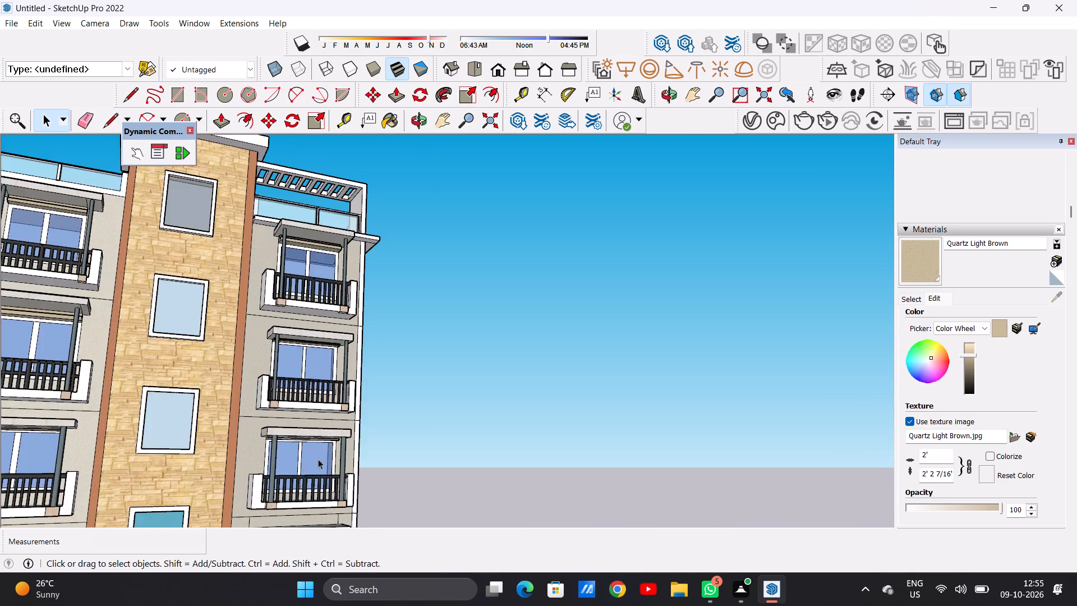
Paint the outer end faces and front faces of both bands above the right wing's third-storey window with Quartz Light Brown.
{"action": "scroll", "coordinate": [318, 459], "scroll_direction": "up", "scroll_amount": 4}
{"action": "middle_click_drag", "start_coordinate": [357, 447], "coordinate": [168, 438]}
{"action": "scroll", "coordinate": [412, 429], "scroll_direction": "up", "scroll_amount": 10}
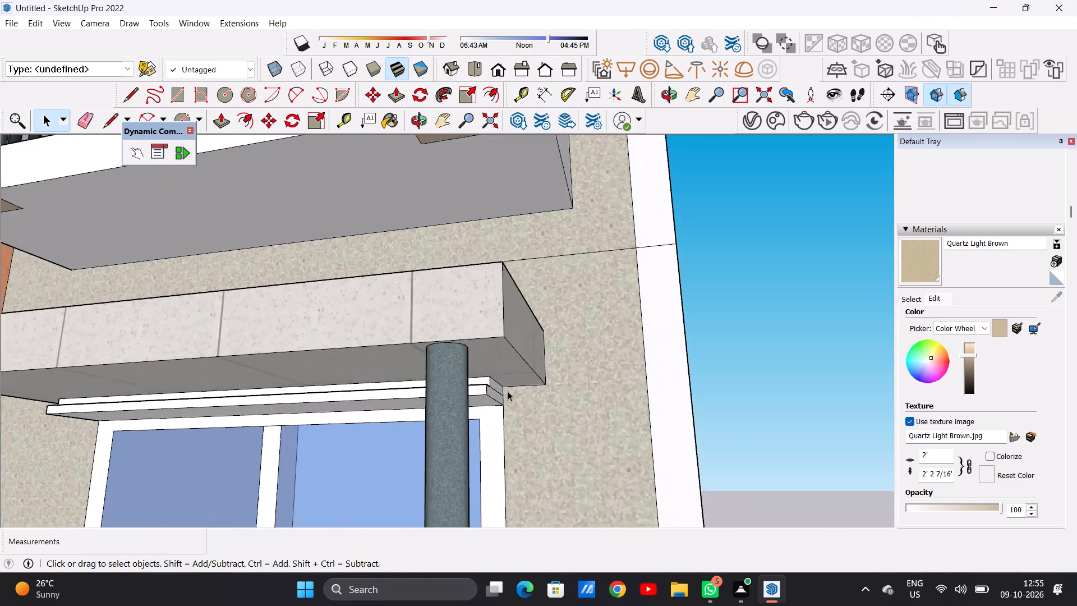
{"action": "scroll", "coordinate": [508, 391], "scroll_direction": "up", "scroll_amount": 2}
{"action": "middle_click_drag", "start_coordinate": [521, 388], "coordinate": [432, 409]}
{"action": "scroll", "coordinate": [458, 389], "scroll_direction": "up", "scroll_amount": 6}
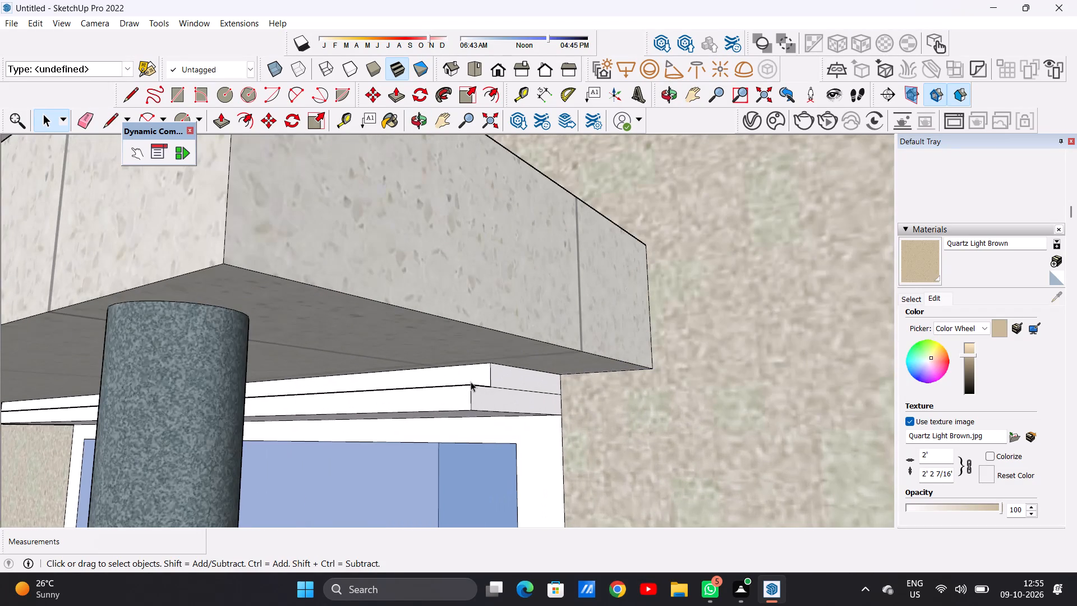
{"action": "left_click", "coordinate": [912, 263]}
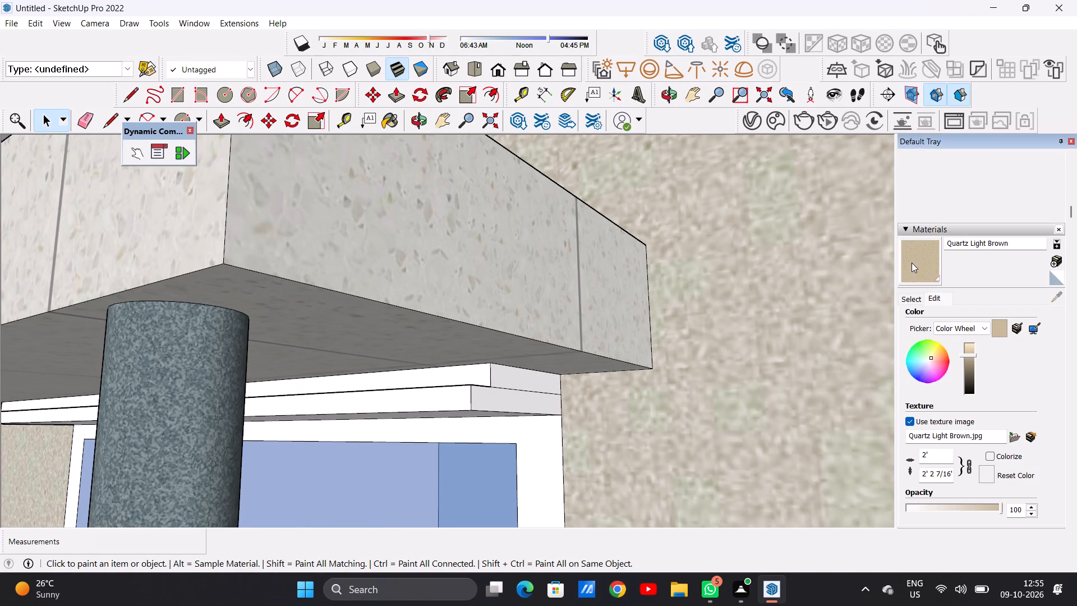
{"action": "left_click", "coordinate": [508, 383]}
{"action": "left_click", "coordinate": [491, 400]}
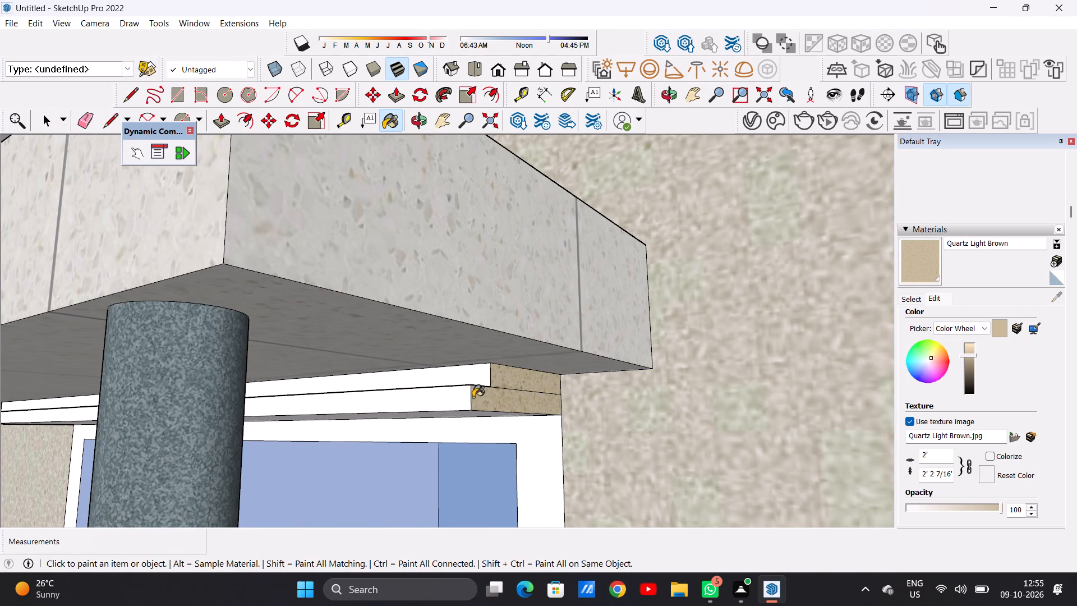
{"action": "left_click", "coordinate": [457, 397]}
{"action": "left_click", "coordinate": [472, 382]}
Paint both bands' tower-side end faces and the lower band's top ledge above the right wing's third-storey window with Quartz Light Brown.
{"action": "scroll", "coordinate": [539, 464], "scroll_direction": "down", "scroll_amount": 5}
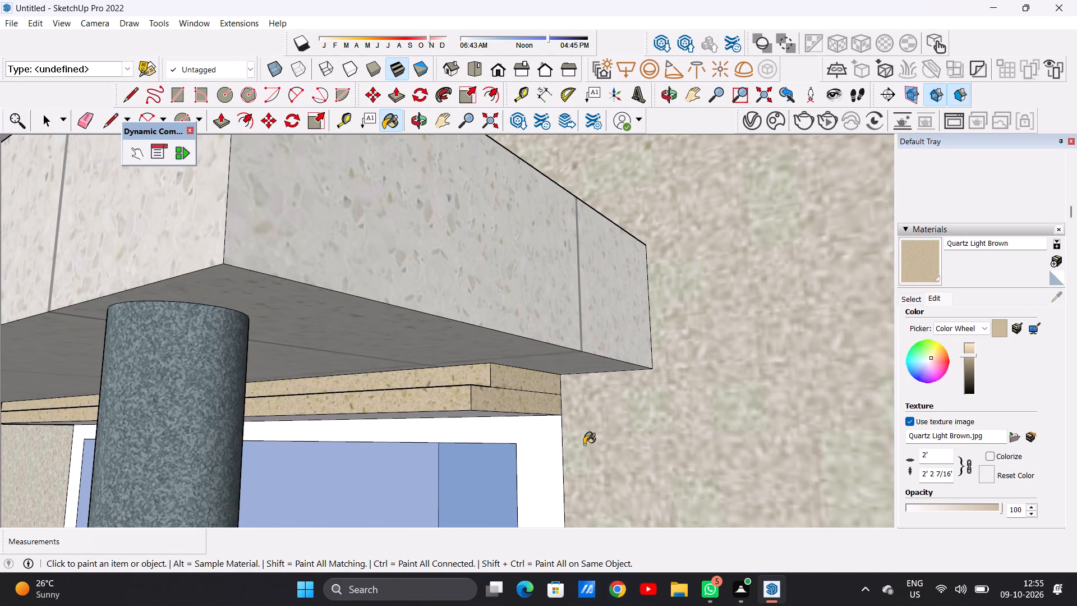
{"action": "scroll", "coordinate": [584, 444], "scroll_direction": "down", "scroll_amount": 7}
{"action": "middle_click_drag", "start_coordinate": [314, 448], "coordinate": [660, 495]}
{"action": "middle_click_drag", "start_coordinate": [337, 520], "coordinate": [367, 487]}
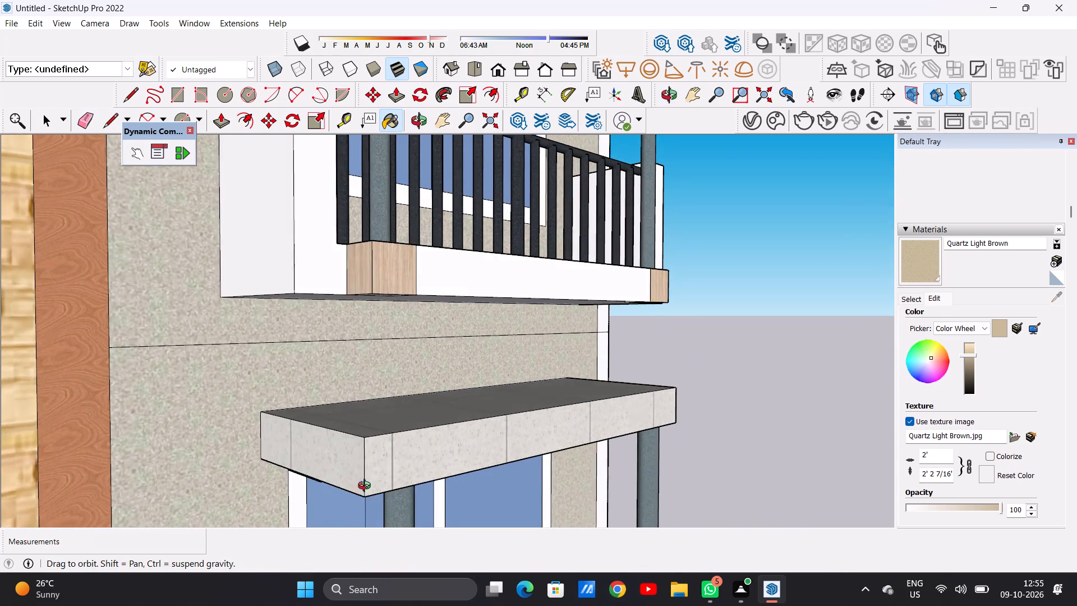
{"action": "middle_click_drag", "start_coordinate": [367, 487], "coordinate": [379, 452]}
{"action": "scroll", "coordinate": [315, 450], "scroll_direction": "up", "scroll_amount": 14}
{"action": "middle_click_drag", "start_coordinate": [347, 430], "coordinate": [347, 475]}
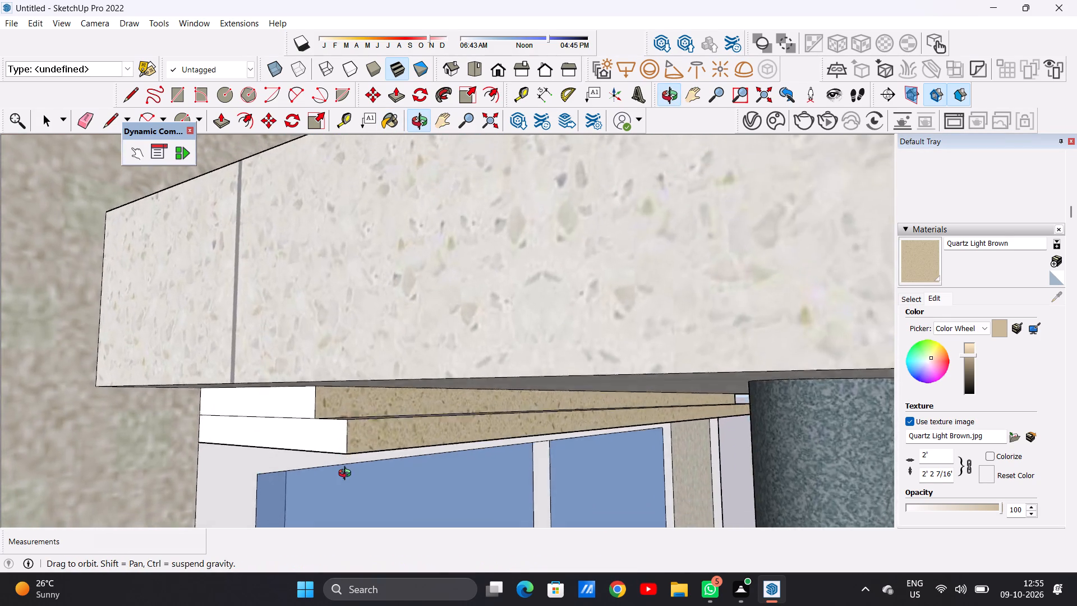
{"action": "middle_click_drag", "start_coordinate": [347, 475], "coordinate": [344, 500]}
{"action": "scroll", "coordinate": [334, 486], "scroll_direction": "up", "scroll_amount": 7}
{"action": "middle_click_drag", "start_coordinate": [358, 380], "coordinate": [351, 424]}
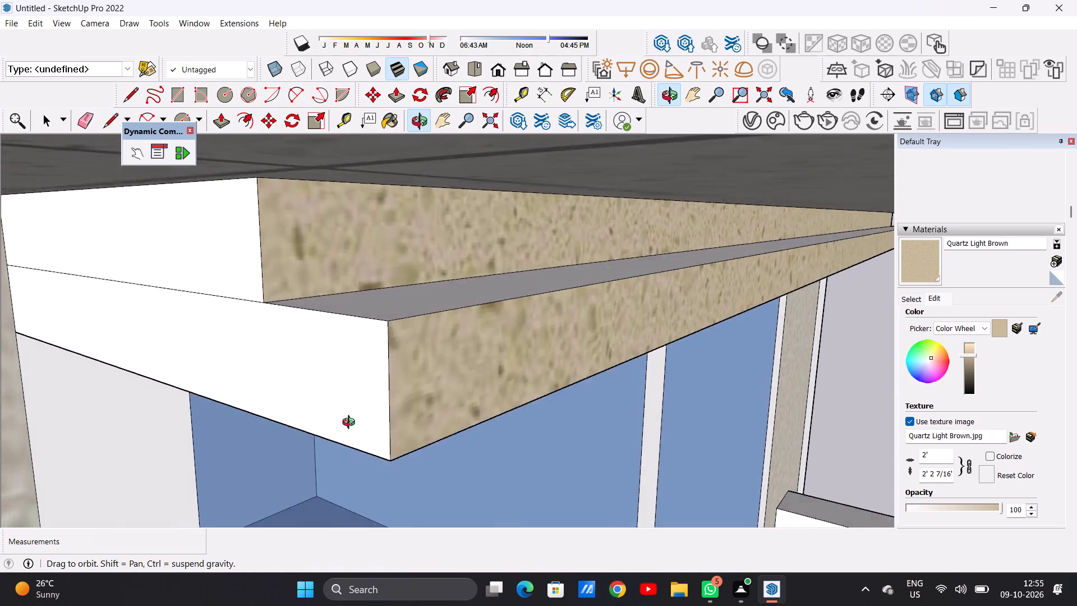
{"action": "middle_click_drag", "start_coordinate": [351, 424], "coordinate": [348, 432]}
{"action": "middle_click_drag", "start_coordinate": [339, 405], "coordinate": [372, 290]}
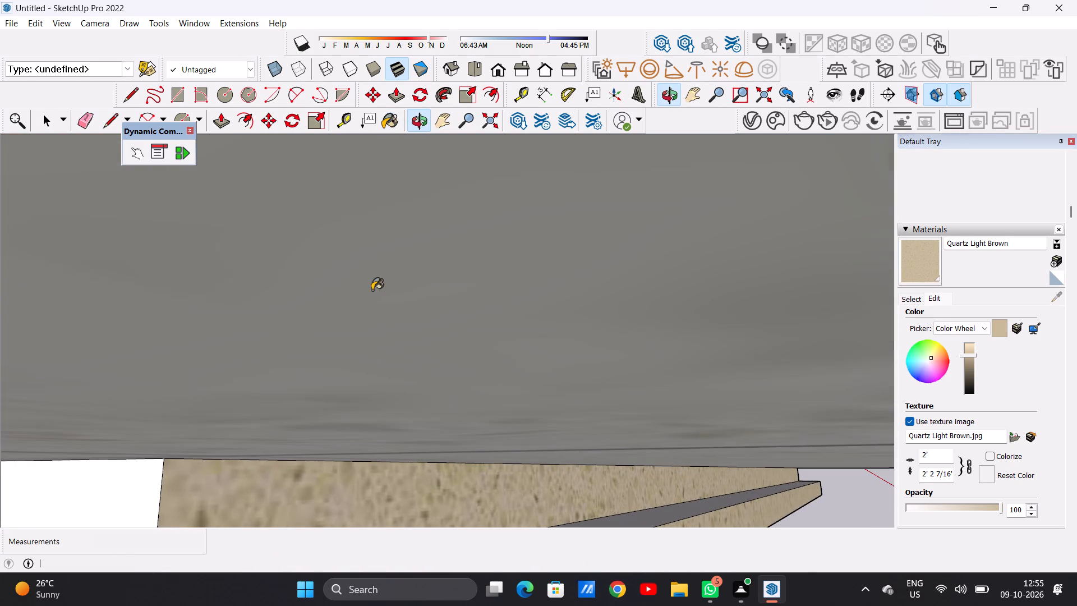
{"action": "scroll", "coordinate": [391, 353], "scroll_direction": "down", "scroll_amount": 20}
{"action": "scroll", "coordinate": [391, 353], "scroll_direction": "down", "scroll_amount": 4}
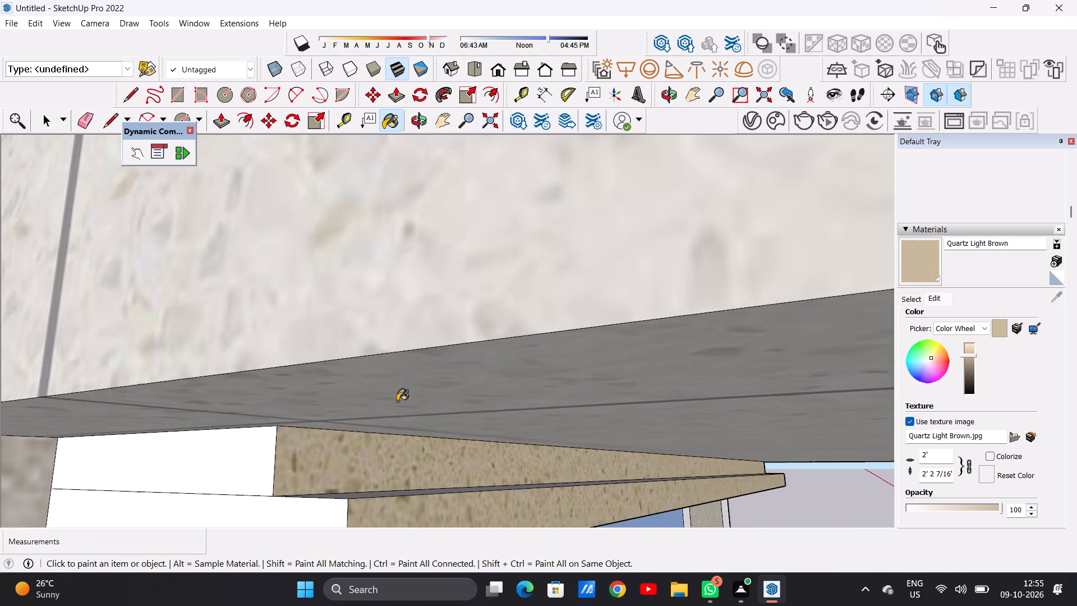
{"action": "scroll", "coordinate": [397, 401], "scroll_direction": "down", "scroll_amount": 13}
{"action": "scroll", "coordinate": [352, 457], "scroll_direction": "up", "scroll_amount": 4}
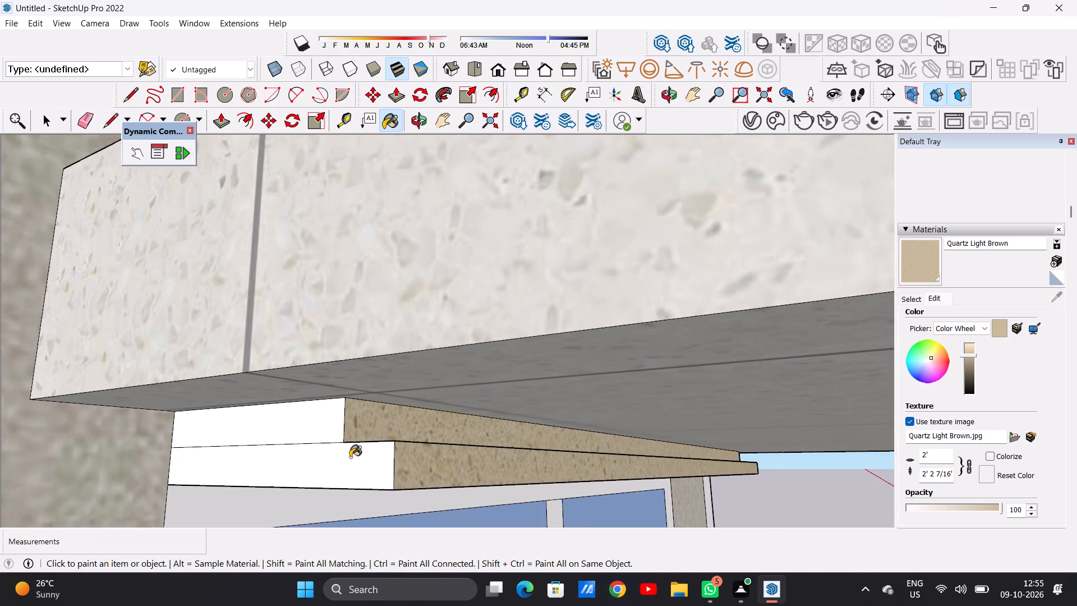
{"action": "scroll", "coordinate": [350, 457], "scroll_direction": "up", "scroll_amount": 2}
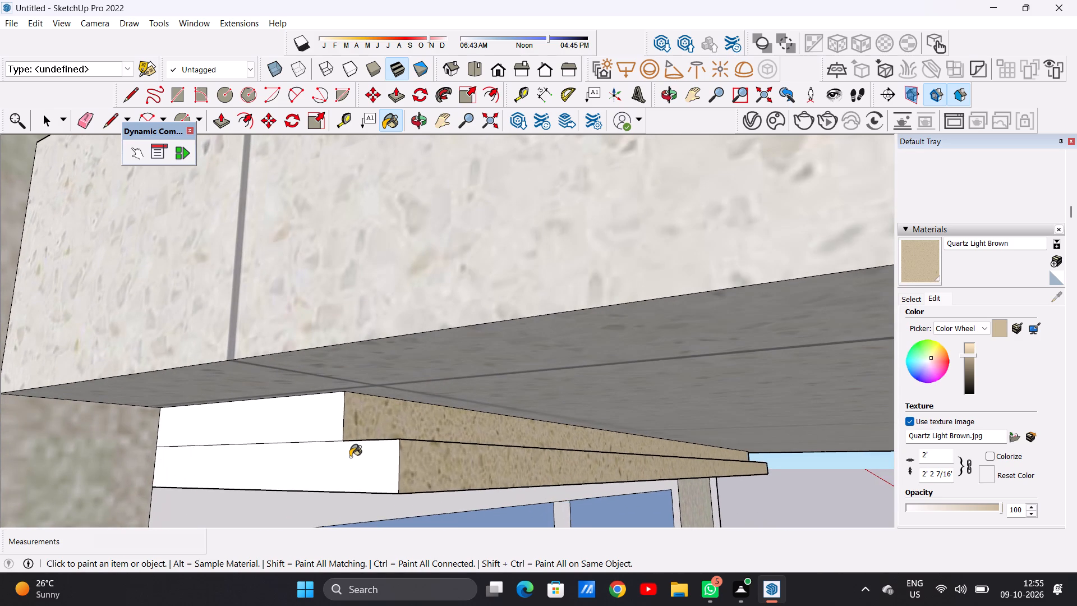
{"action": "scroll", "coordinate": [285, 446], "scroll_direction": "up", "scroll_amount": 5}
{"action": "left_click", "coordinate": [305, 420]}
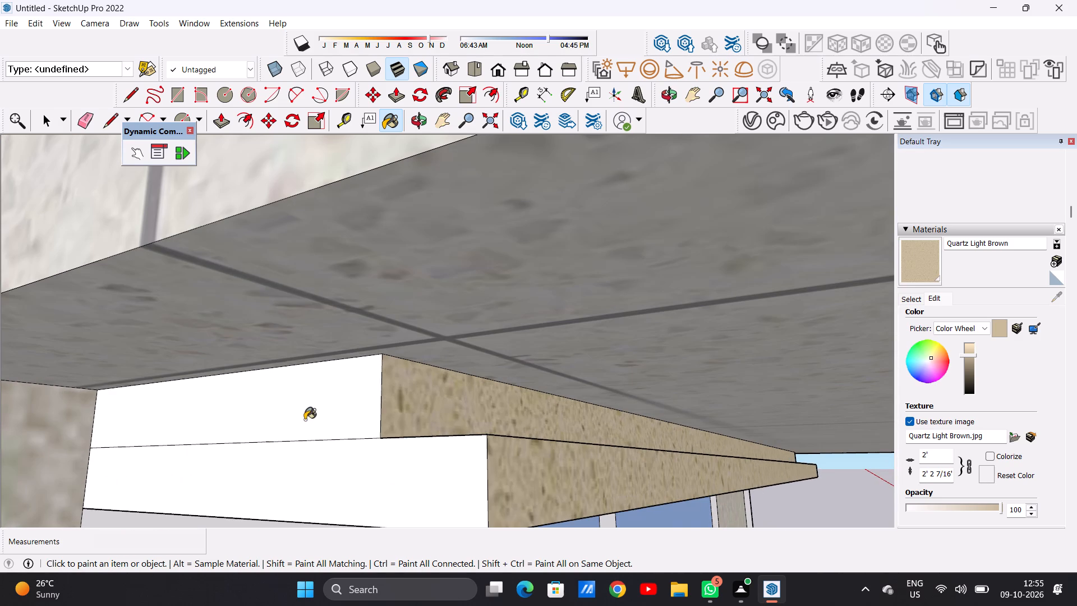
{"action": "left_click", "coordinate": [332, 481]}
{"action": "middle_click_drag", "start_coordinate": [444, 433], "coordinate": [454, 468]}
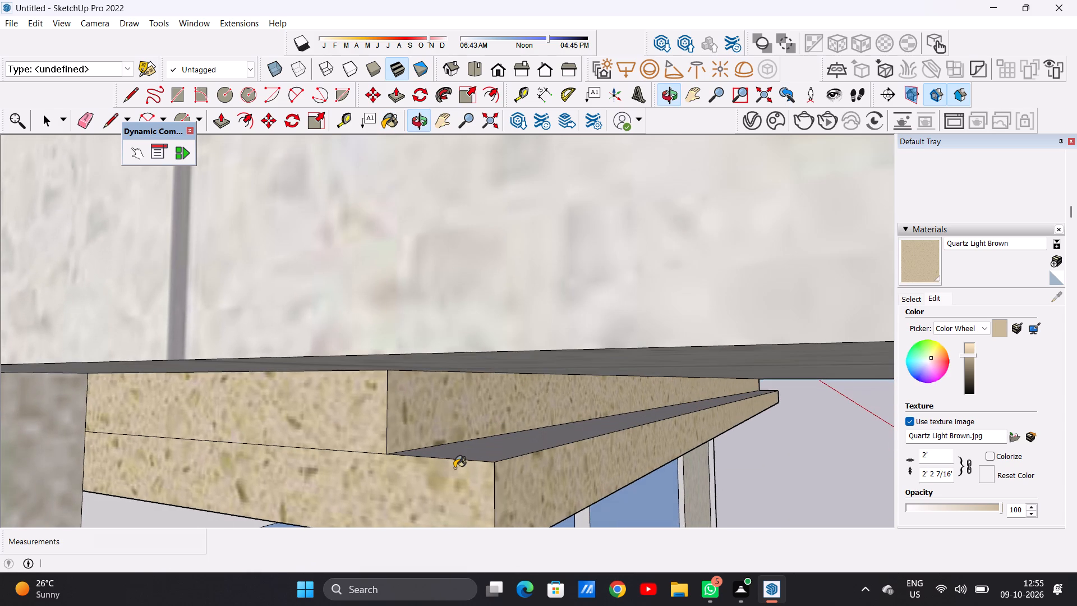
{"action": "left_click", "coordinate": [457, 447]}
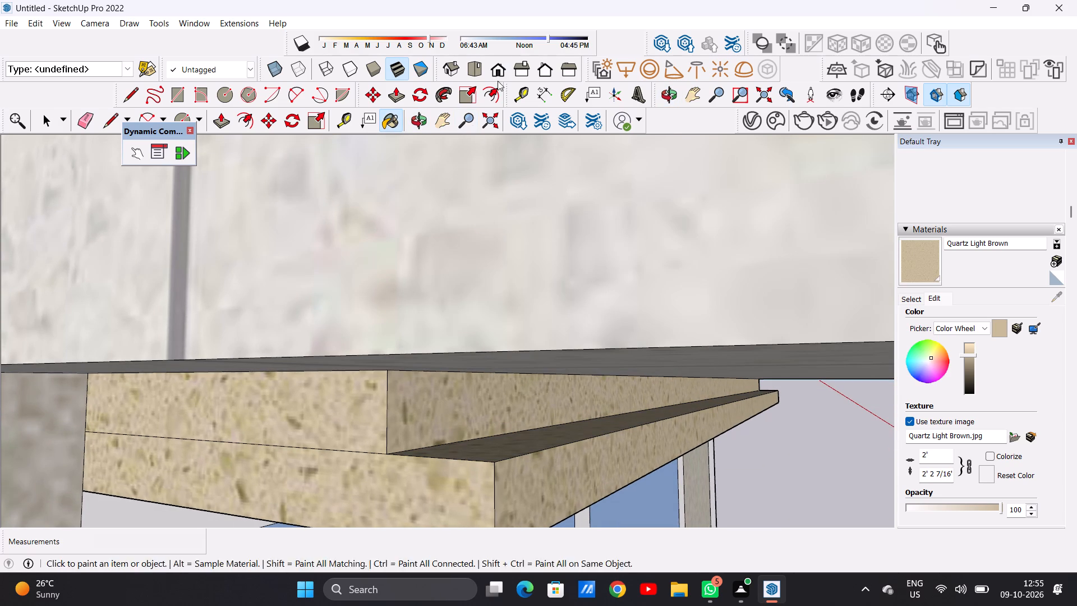
Paint the underside of the lower band above the right wing's third-storey window with Quartz Light Brown.
{"action": "left_click", "coordinate": [496, 71]}
{"action": "scroll", "coordinate": [343, 417], "scroll_direction": "down", "scroll_amount": 20}
{"action": "scroll", "coordinate": [343, 417], "scroll_direction": "down", "scroll_amount": 2}
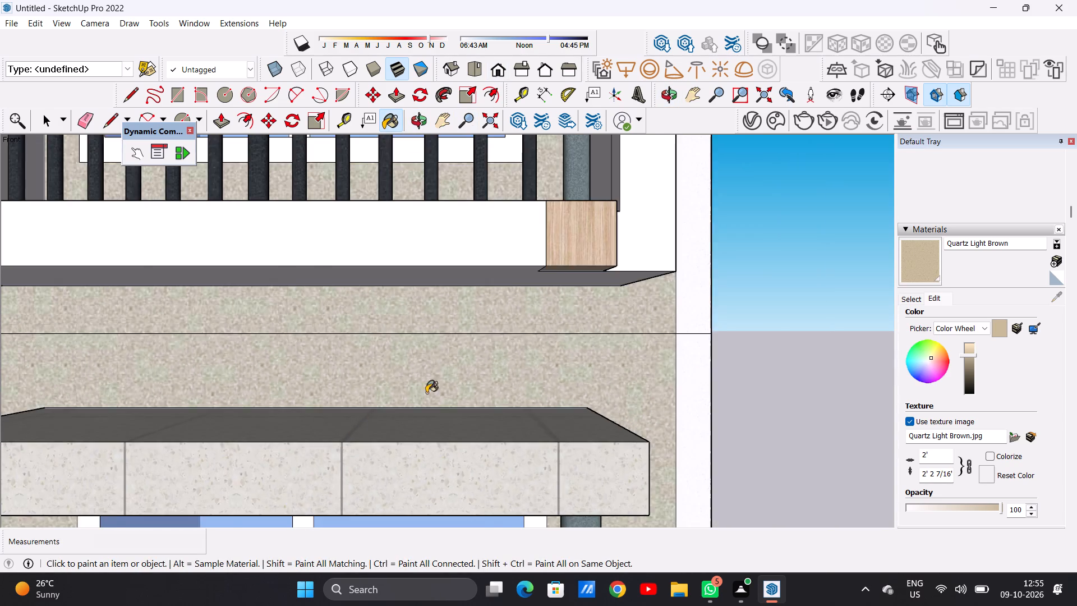
{"action": "scroll", "coordinate": [426, 393], "scroll_direction": "down", "scroll_amount": 20}
{"action": "scroll", "coordinate": [426, 393], "scroll_direction": "down", "scroll_amount": 13}
{"action": "scroll", "coordinate": [411, 493], "scroll_direction": "up", "scroll_amount": 5}
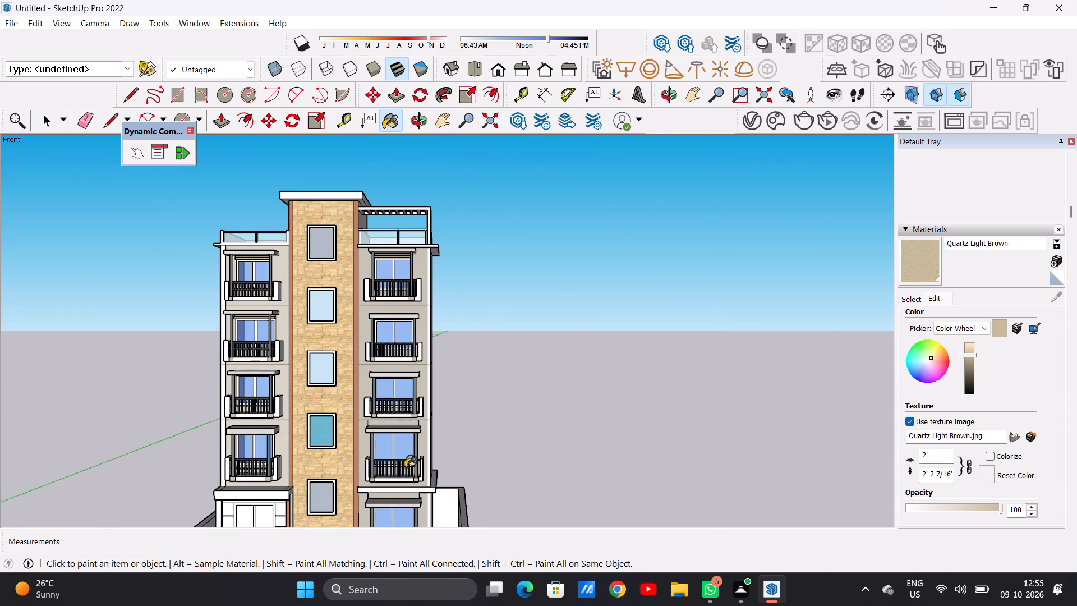
{"action": "scroll", "coordinate": [405, 467], "scroll_direction": "up", "scroll_amount": 10}
{"action": "scroll", "coordinate": [344, 387], "scroll_direction": "up", "scroll_amount": 5}
{"action": "scroll", "coordinate": [365, 407], "scroll_direction": "down", "scroll_amount": 3}
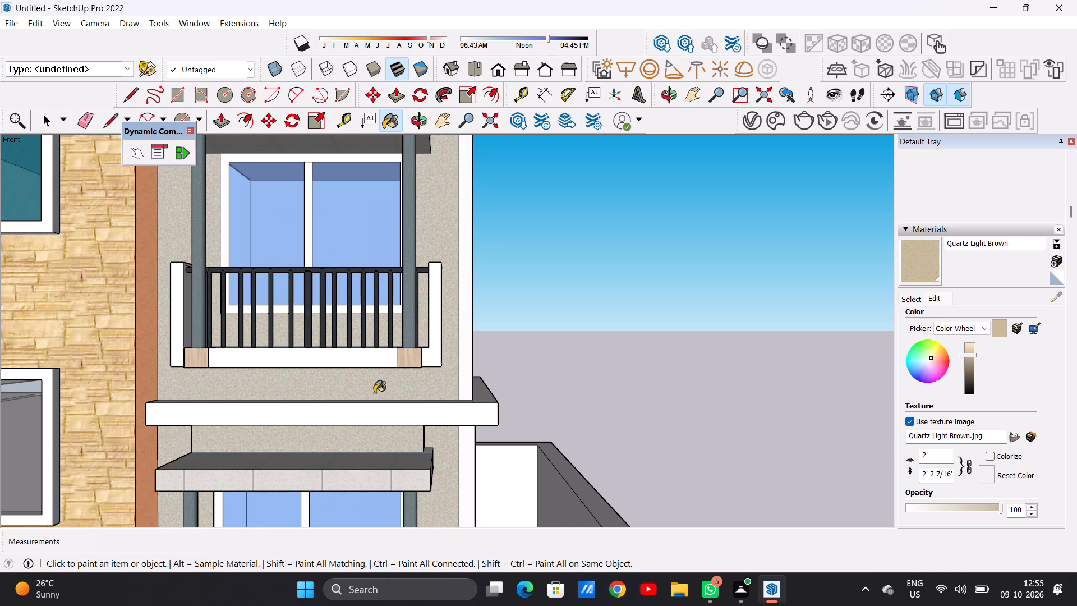
{"action": "scroll", "coordinate": [374, 393], "scroll_direction": "down", "scroll_amount": 10}
{"action": "middle_click_drag", "start_coordinate": [381, 389], "coordinate": [245, 316]}
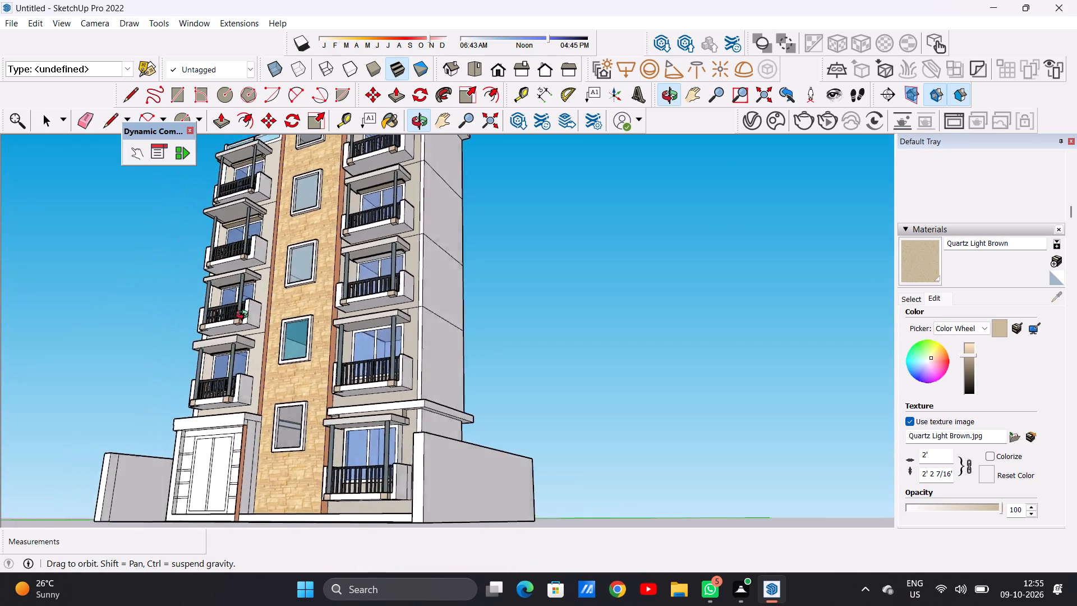
{"action": "middle_click_drag", "start_coordinate": [245, 316], "coordinate": [347, 315]}
{"action": "scroll", "coordinate": [362, 238], "scroll_direction": "up", "scroll_amount": 2}
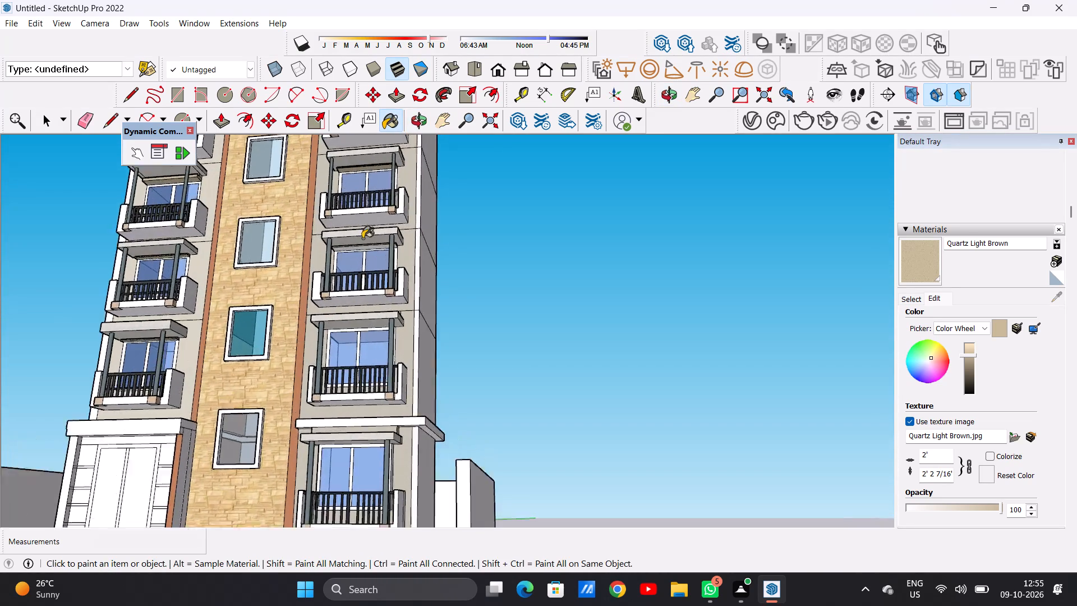
{"action": "scroll", "coordinate": [362, 238], "scroll_direction": "up", "scroll_amount": 13}
{"action": "middle_click_drag", "start_coordinate": [349, 288], "coordinate": [353, 377]}
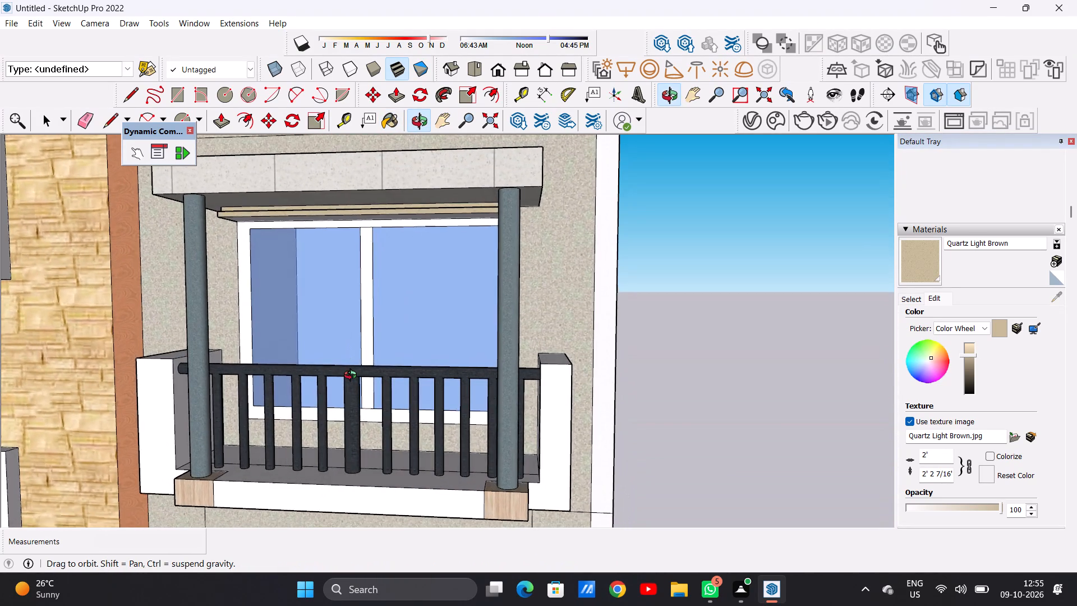
{"action": "middle_click_drag", "start_coordinate": [353, 377], "coordinate": [351, 298]}
{"action": "scroll", "coordinate": [345, 233], "scroll_direction": "up", "scroll_amount": 11}
{"action": "left_click", "coordinate": [333, 255]}
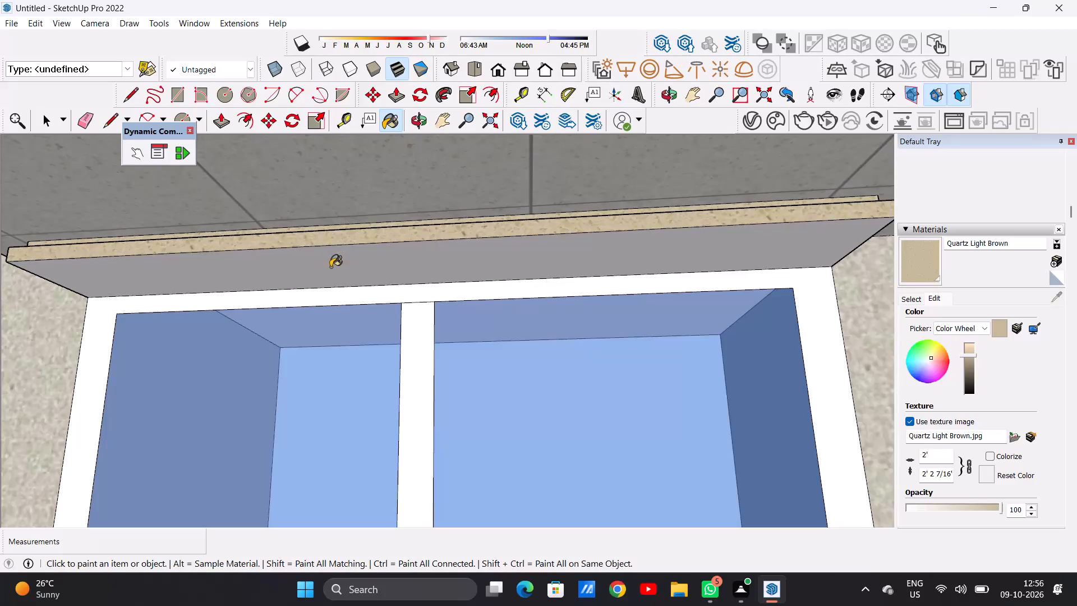
Examine the right wing's third-storey window bands from the side, and the windows on the two storeys below.
{"action": "scroll", "coordinate": [339, 304], "scroll_direction": "down", "scroll_amount": 11}
{"action": "middle_click_drag", "start_coordinate": [204, 323], "coordinate": [488, 362]}
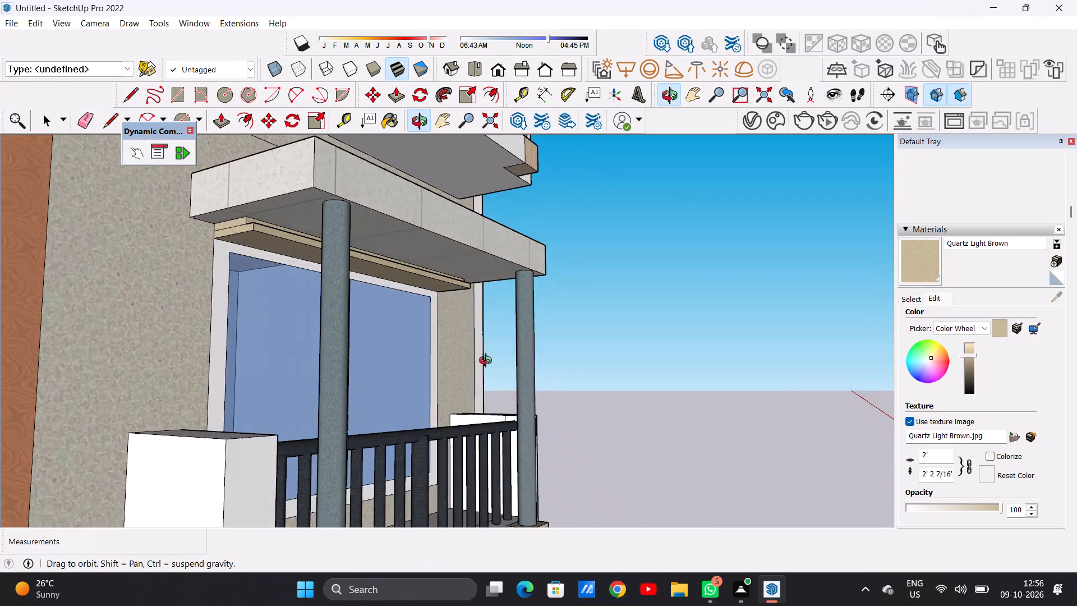
{"action": "middle_click_drag", "start_coordinate": [488, 362], "coordinate": [218, 377]}
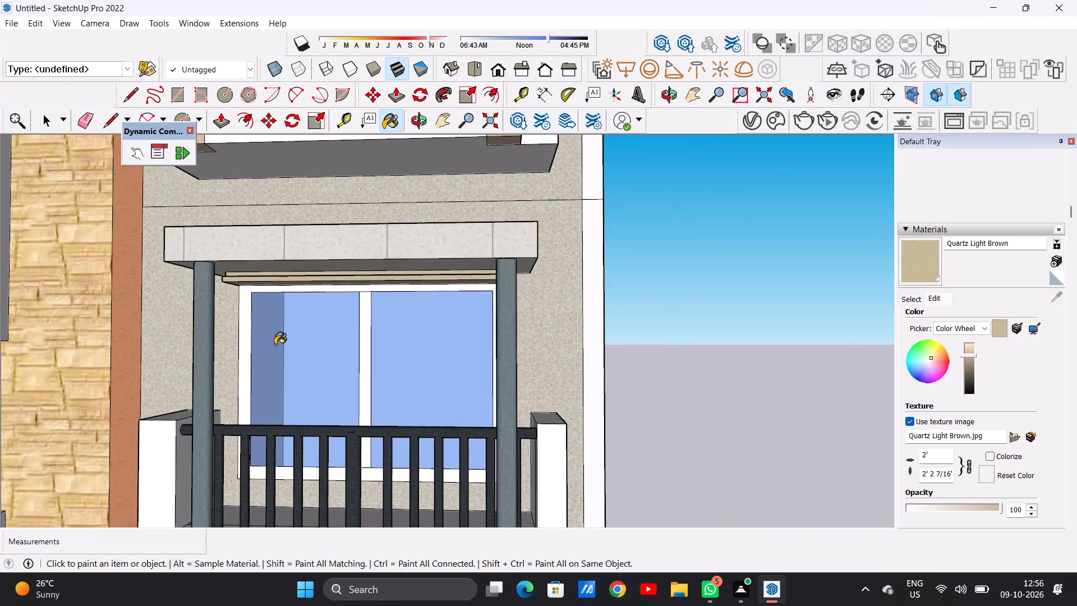
{"action": "scroll", "coordinate": [275, 345], "scroll_direction": "down", "scroll_amount": 17}
{"action": "scroll", "coordinate": [343, 489], "scroll_direction": "up", "scroll_amount": 7}
{"action": "scroll", "coordinate": [341, 460], "scroll_direction": "down", "scroll_amount": 1}
{"action": "scroll", "coordinate": [341, 460], "scroll_direction": "up", "scroll_amount": 7}
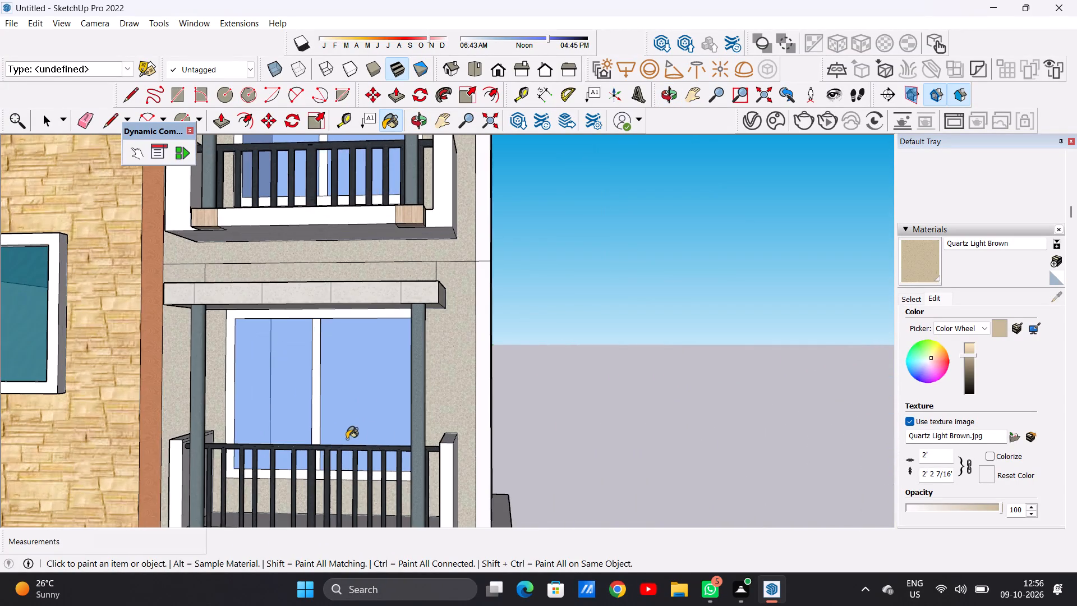
{"action": "middle_click_drag", "start_coordinate": [351, 388], "coordinate": [396, 395]}
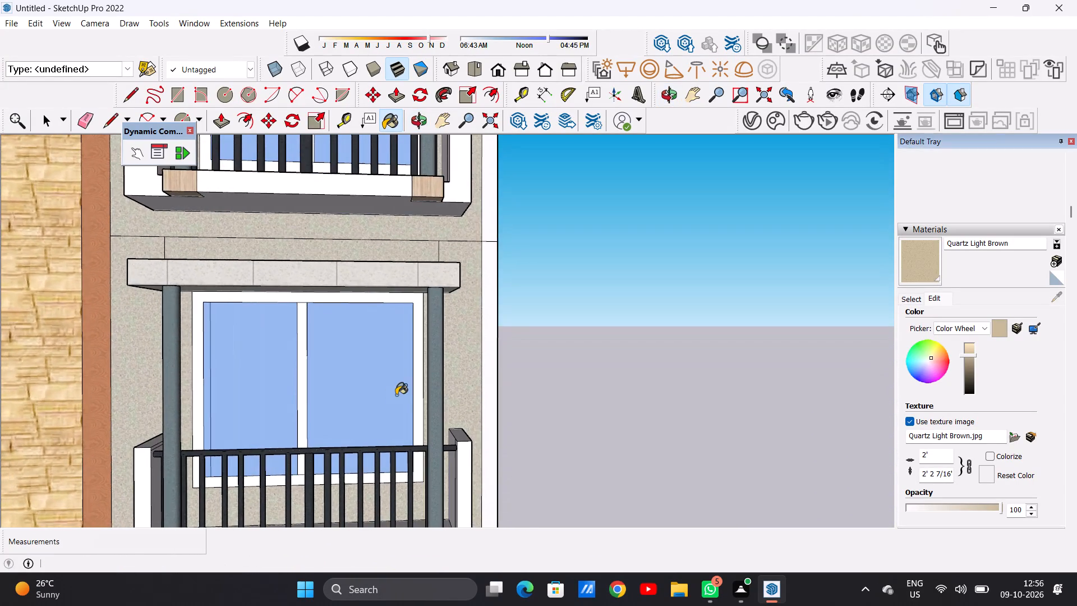
{"action": "scroll", "coordinate": [358, 395], "scroll_direction": "down", "scroll_amount": 20}
{"action": "scroll", "coordinate": [358, 395], "scroll_direction": "down", "scroll_amount": 6}
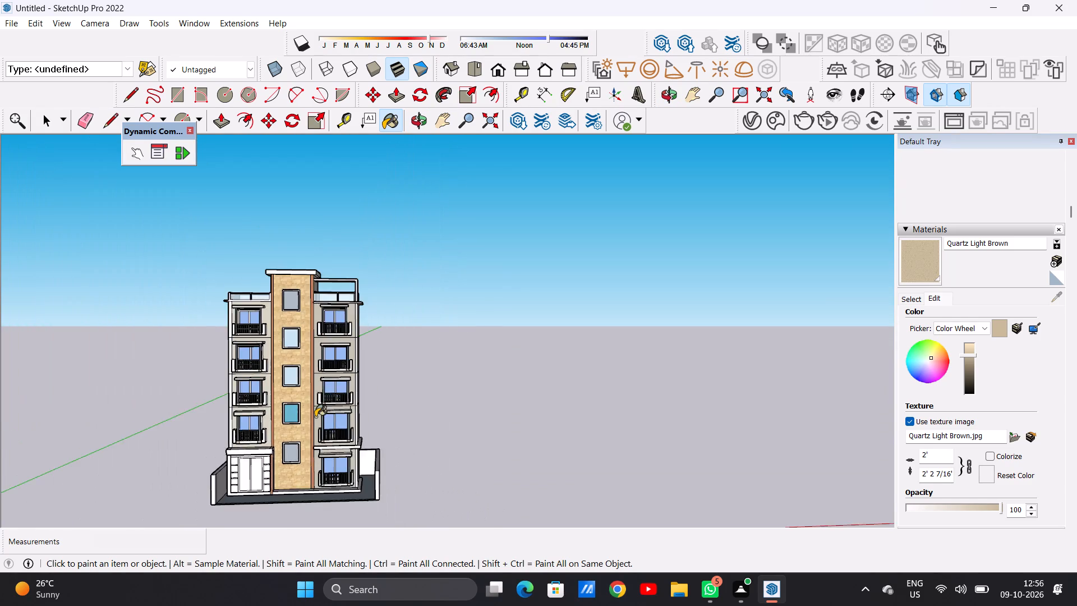
{"action": "scroll", "coordinate": [315, 417], "scroll_direction": "down", "scroll_amount": 3}
{"action": "scroll", "coordinate": [336, 466], "scroll_direction": "up", "scroll_amount": 7}
{"action": "scroll", "coordinate": [334, 449], "scroll_direction": "up", "scroll_amount": 15}
{"action": "middle_click_drag", "start_coordinate": [333, 435], "coordinate": [321, 392]}
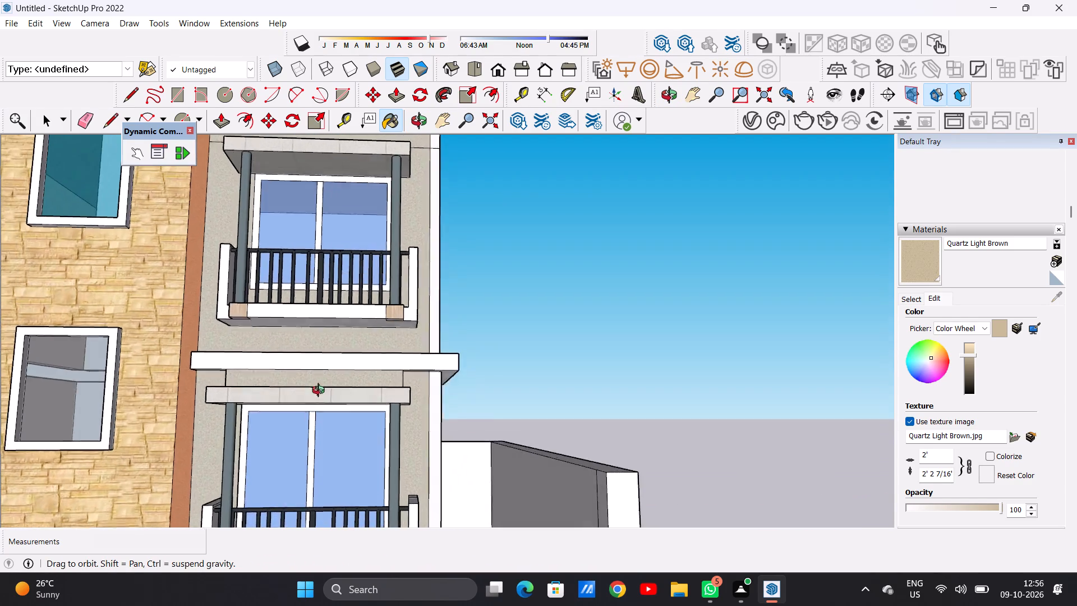
{"action": "middle_click_drag", "start_coordinate": [321, 392], "coordinate": [347, 462]}
{"action": "scroll", "coordinate": [346, 462], "scroll_direction": "up", "scroll_amount": 1}
{"action": "scroll", "coordinate": [346, 462], "scroll_direction": "down", "scroll_amount": 3}
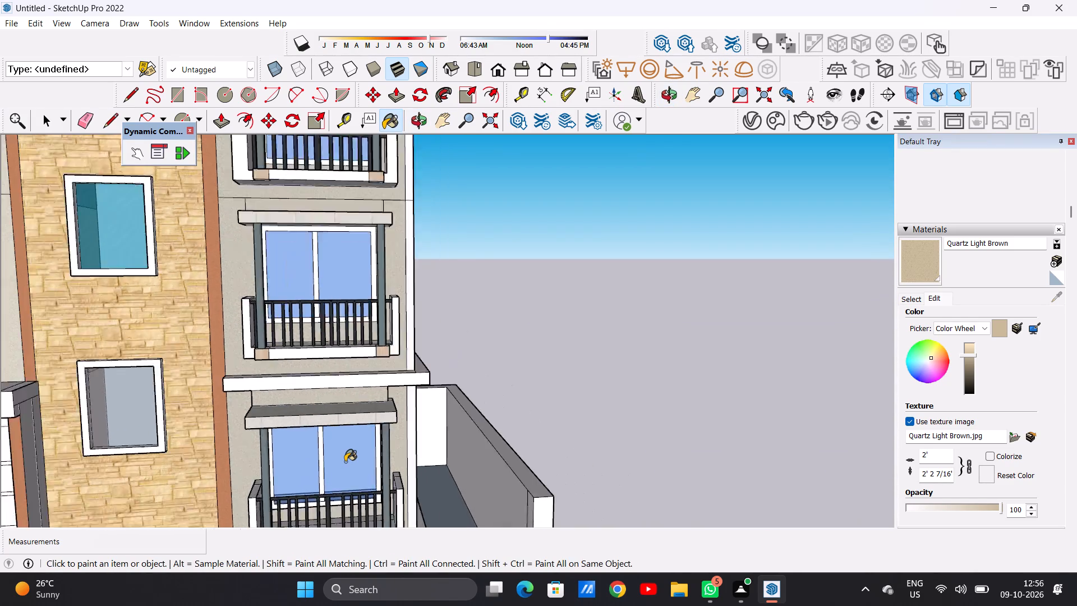
{"action": "scroll", "coordinate": [345, 462], "scroll_direction": "down", "scroll_amount": 20}
Examine the painted window bands on both wings' upper storeys and the overall front facade.
{"action": "scroll", "coordinate": [237, 314], "scroll_direction": "up", "scroll_amount": 3}
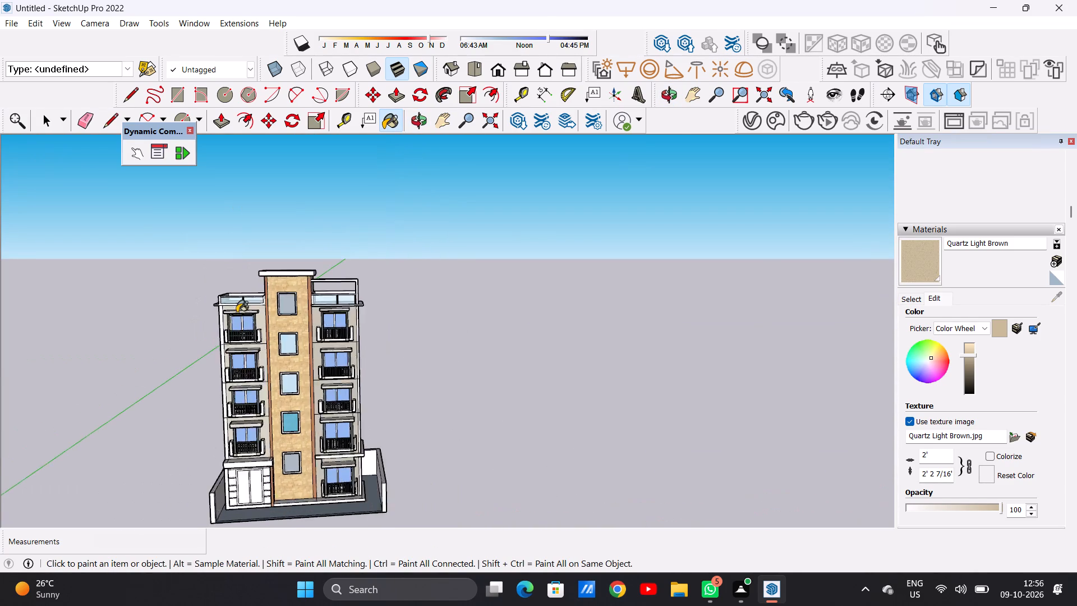
{"action": "scroll", "coordinate": [237, 313], "scroll_direction": "up", "scroll_amount": 17}
{"action": "middle_click_drag", "start_coordinate": [250, 337], "coordinate": [233, 220]}
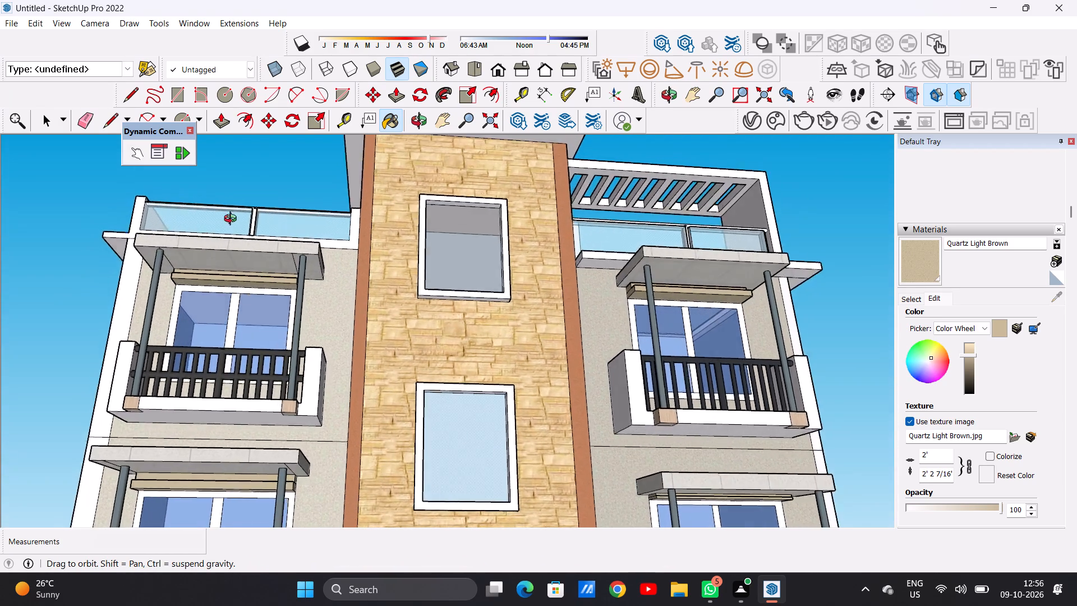
{"action": "middle_click_drag", "start_coordinate": [233, 220], "coordinate": [261, 311]}
{"action": "key", "text": "space"}
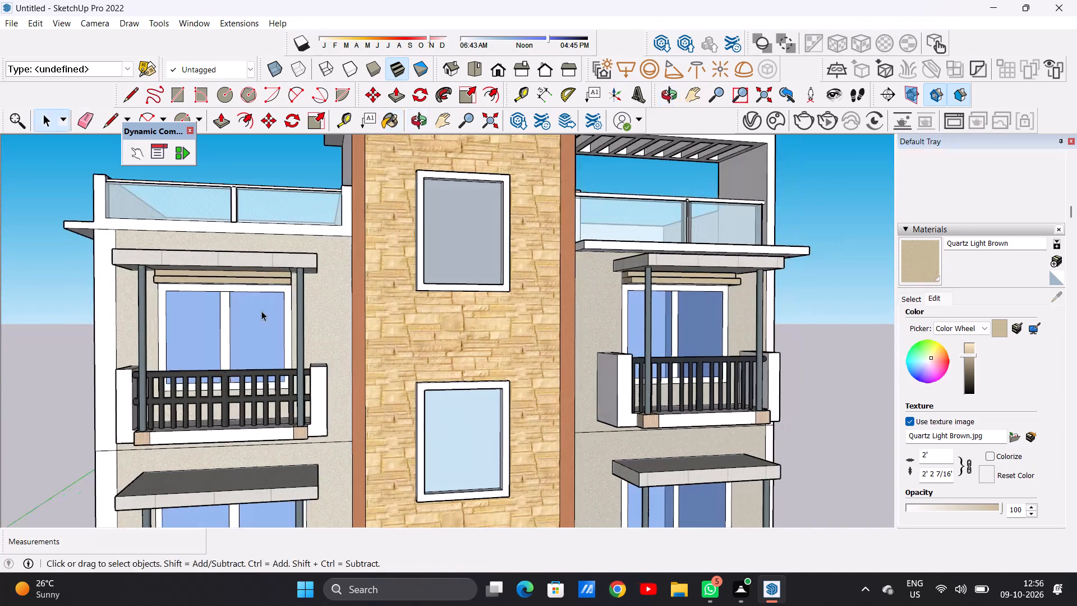
{"action": "scroll", "coordinate": [255, 356], "scroll_direction": "down", "scroll_amount": 4}
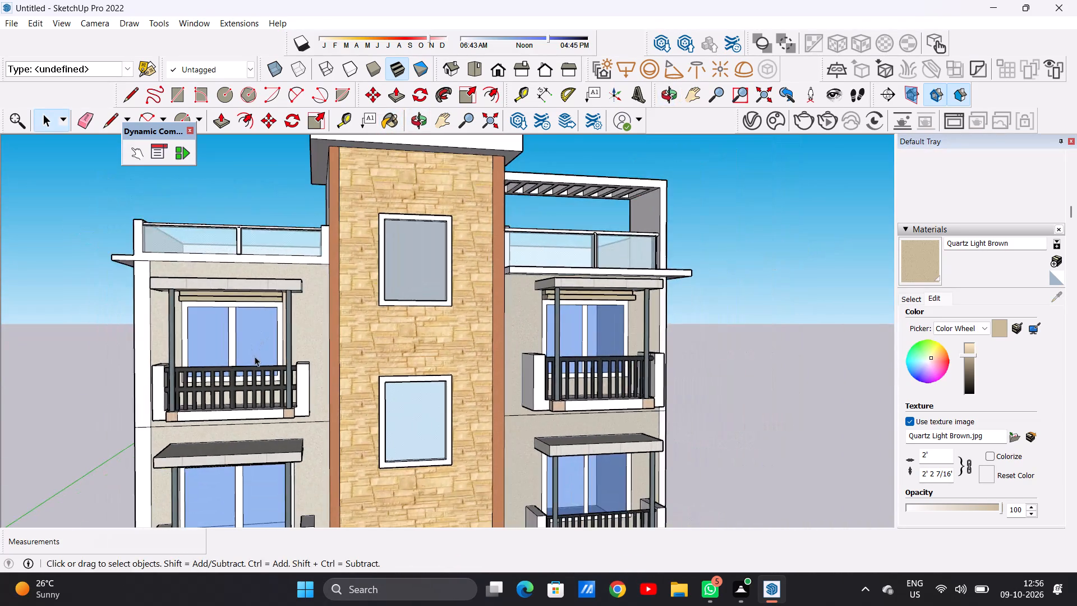
{"action": "scroll", "coordinate": [255, 356], "scroll_direction": "down", "scroll_amount": 15}
{"action": "scroll", "coordinate": [145, 341], "scroll_direction": "up", "scroll_amount": 2}
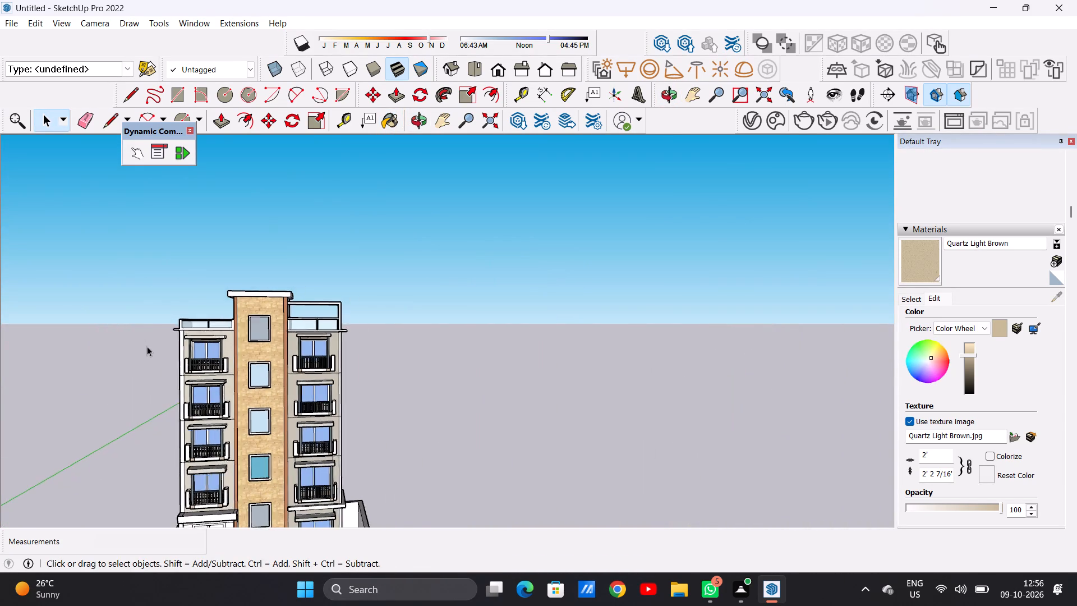
{"action": "scroll", "coordinate": [147, 346], "scroll_direction": "up", "scroll_amount": 2}
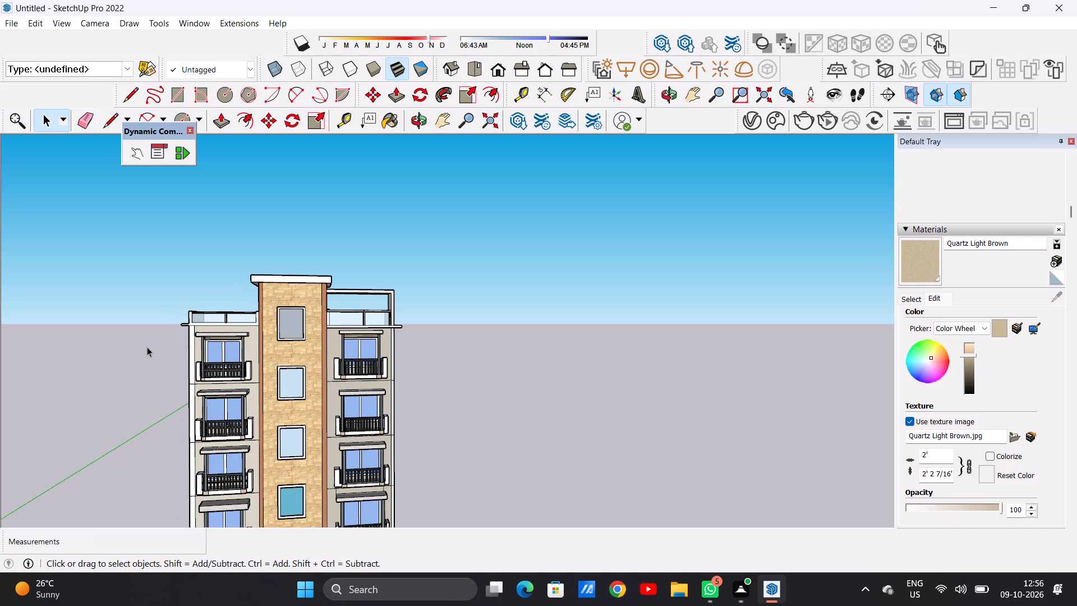
Open the Wood material collection for finishing the ground-floor entrance.
{"action": "scroll", "coordinate": [271, 336], "scroll_direction": "down", "scroll_amount": 8}
{"action": "scroll", "coordinate": [334, 329], "scroll_direction": "down", "scroll_amount": 20}
{"action": "scroll", "coordinate": [334, 329], "scroll_direction": "down", "scroll_amount": 1}
{"action": "scroll", "coordinate": [357, 366], "scroll_direction": "up", "scroll_amount": 8}
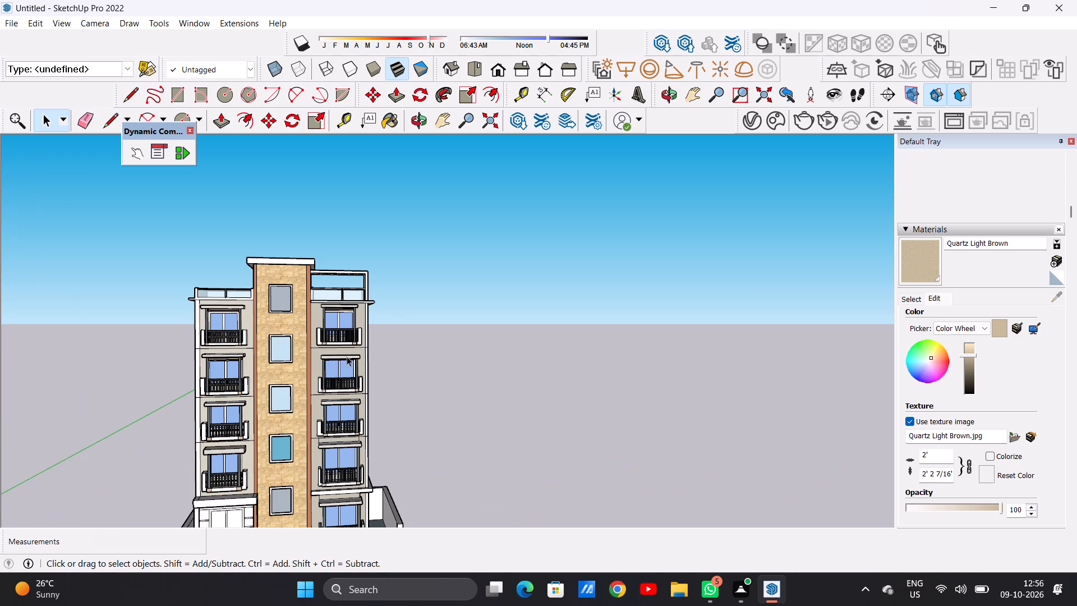
{"action": "scroll", "coordinate": [337, 353], "scroll_direction": "down", "scroll_amount": 5}
{"action": "scroll", "coordinate": [264, 461], "scroll_direction": "up", "scroll_amount": 16}
{"action": "middle_click_drag", "start_coordinate": [273, 460], "coordinate": [270, 455]}
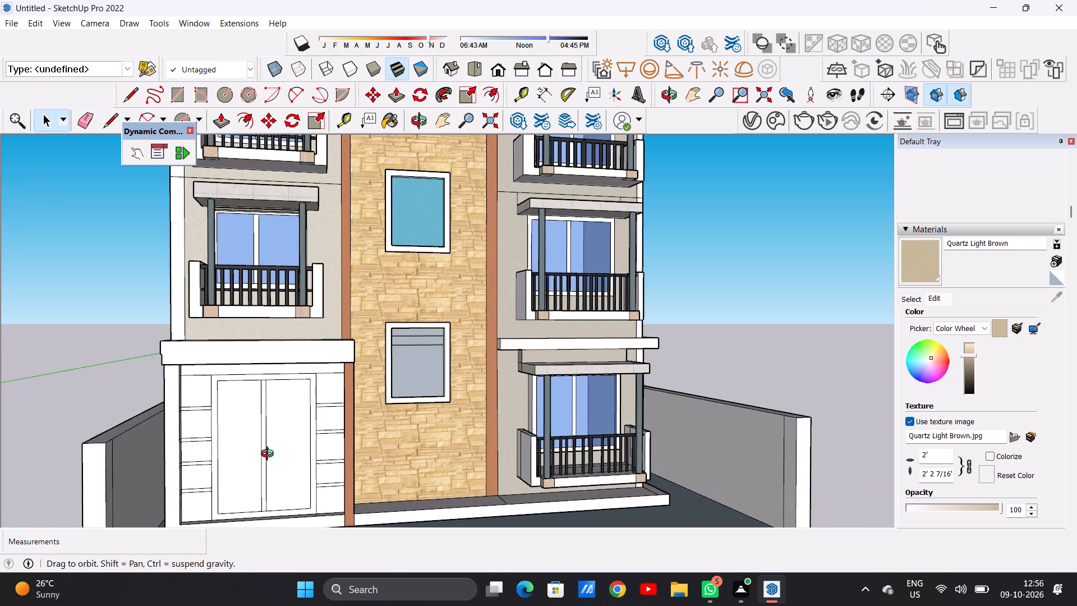
{"action": "middle_click_drag", "start_coordinate": [270, 455], "coordinate": [251, 433]}
{"action": "scroll", "coordinate": [251, 433], "scroll_direction": "up", "scroll_amount": 1}
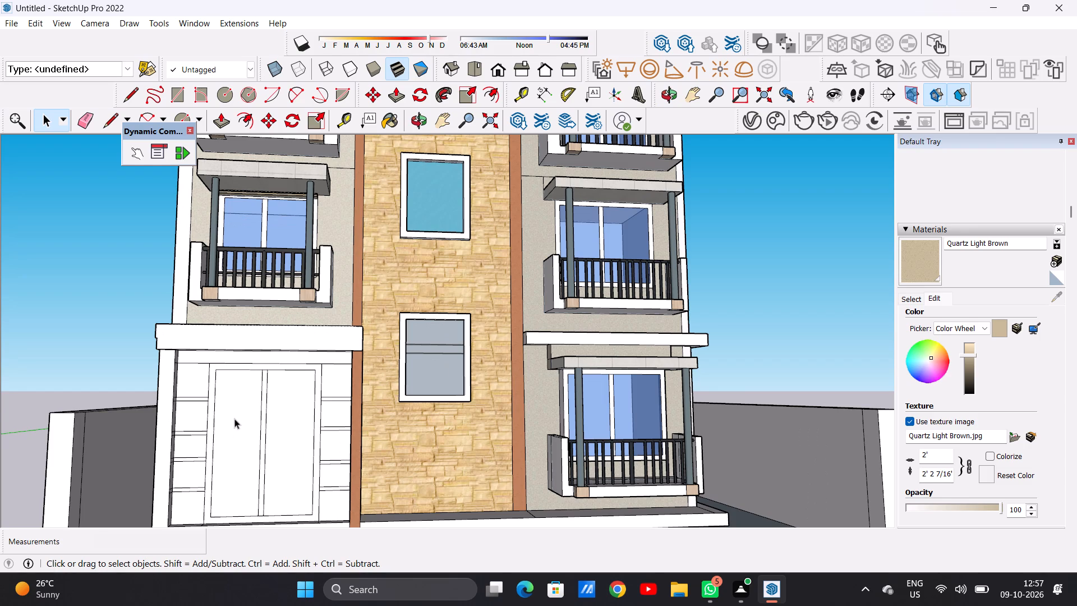
{"action": "scroll", "coordinate": [231, 429], "scroll_direction": "up", "scroll_amount": 4}
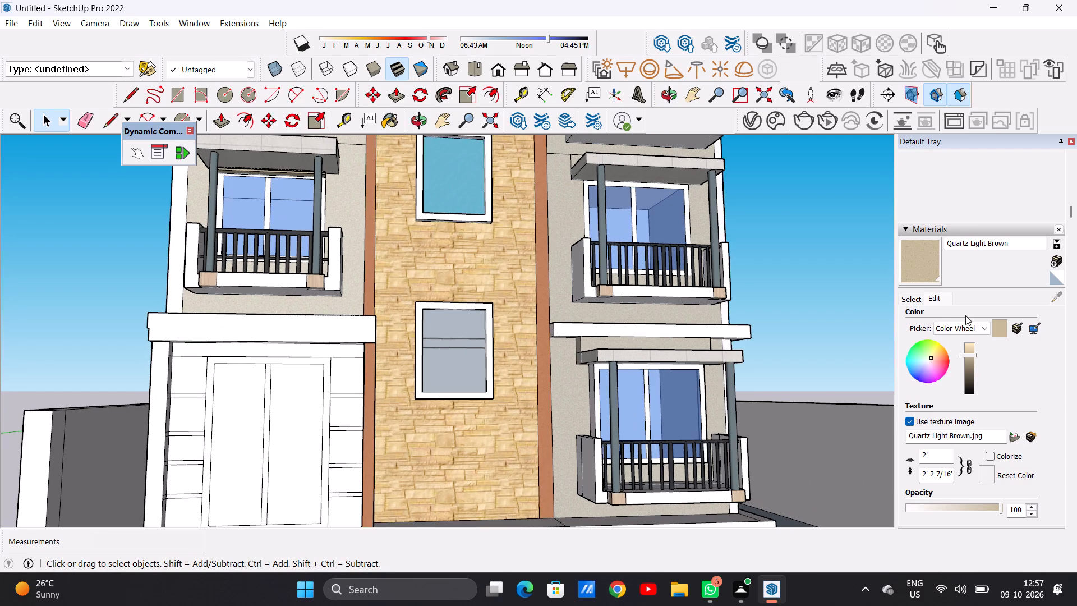
{"action": "left_click", "coordinate": [909, 303]}
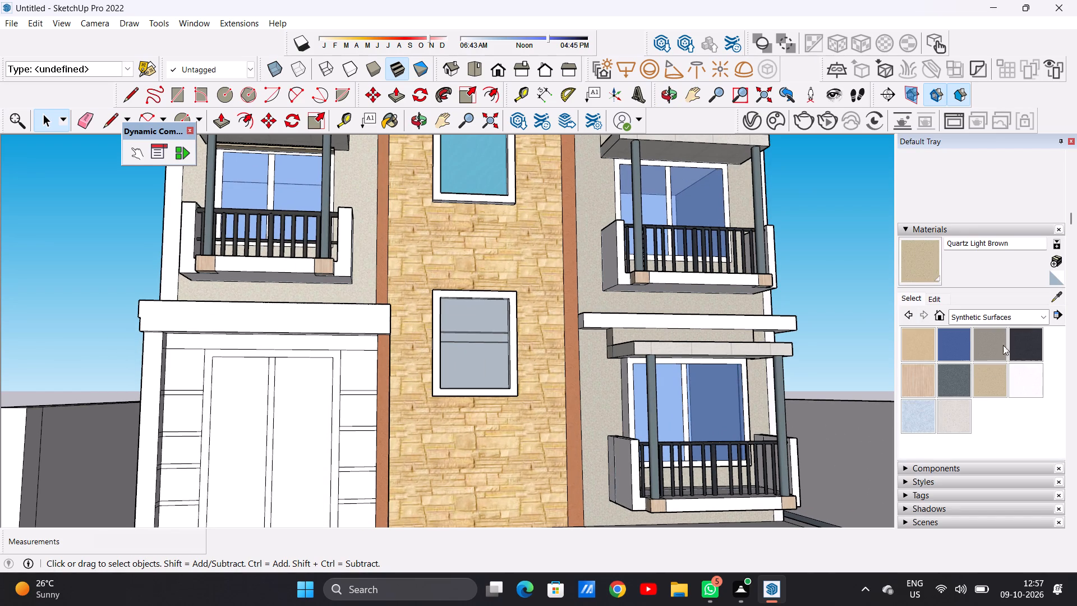
{"action": "left_click", "coordinate": [1040, 311]}
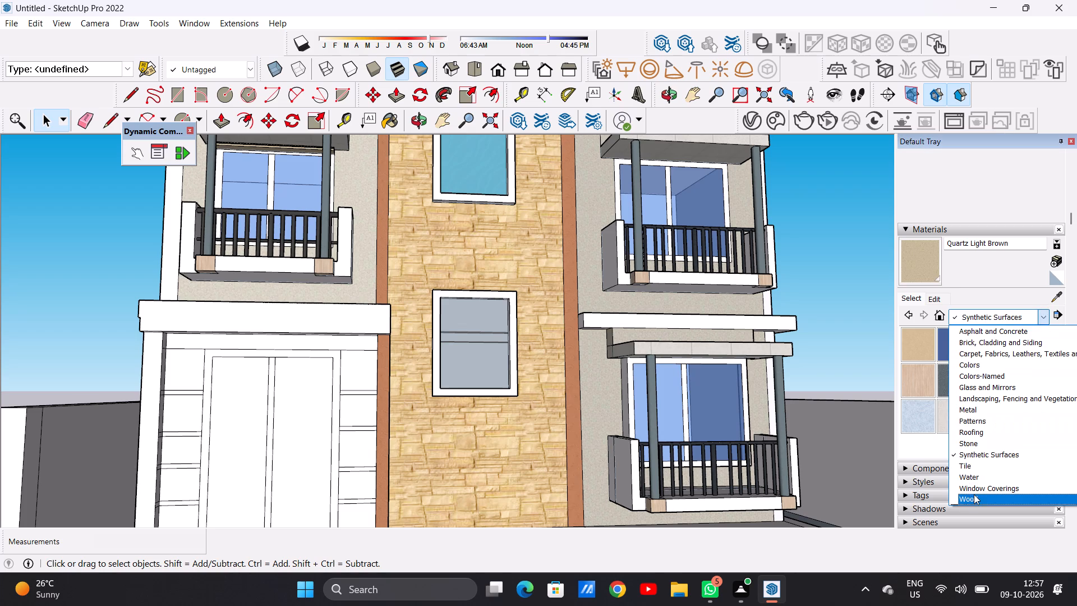
{"action": "left_click", "coordinate": [969, 501]}
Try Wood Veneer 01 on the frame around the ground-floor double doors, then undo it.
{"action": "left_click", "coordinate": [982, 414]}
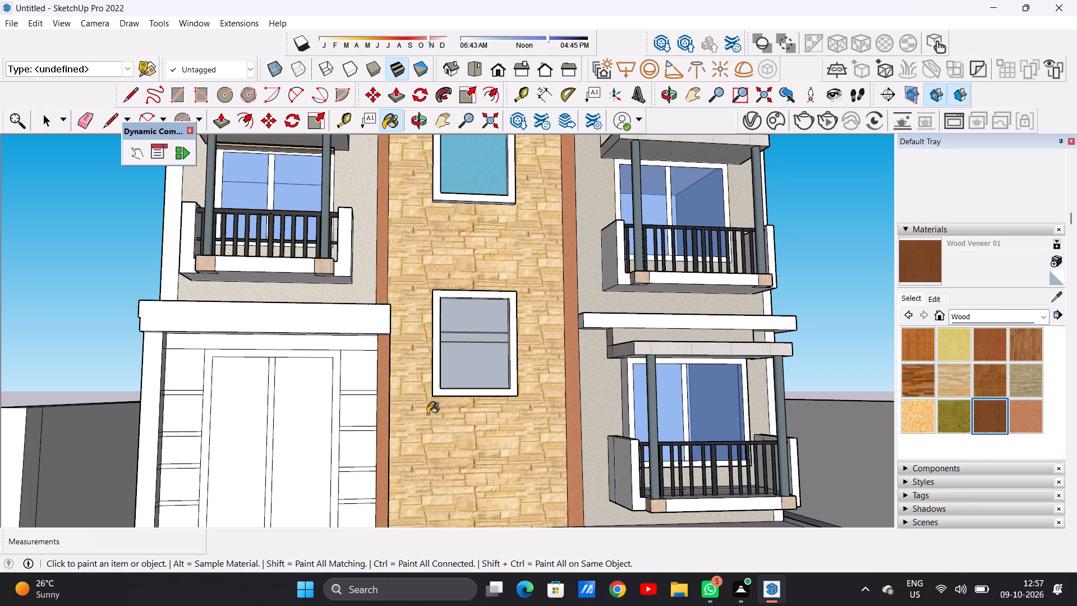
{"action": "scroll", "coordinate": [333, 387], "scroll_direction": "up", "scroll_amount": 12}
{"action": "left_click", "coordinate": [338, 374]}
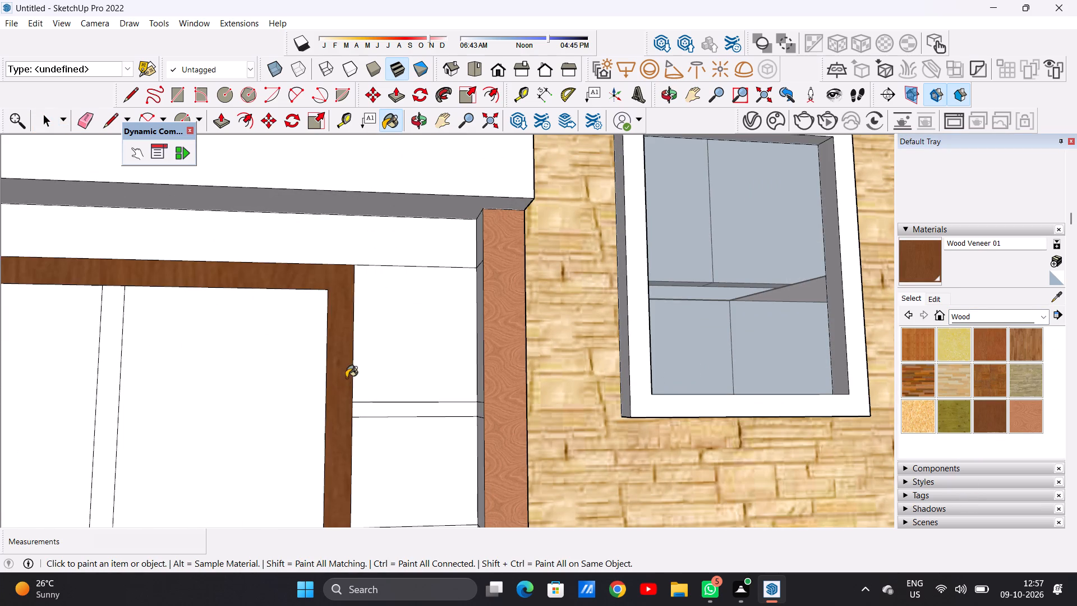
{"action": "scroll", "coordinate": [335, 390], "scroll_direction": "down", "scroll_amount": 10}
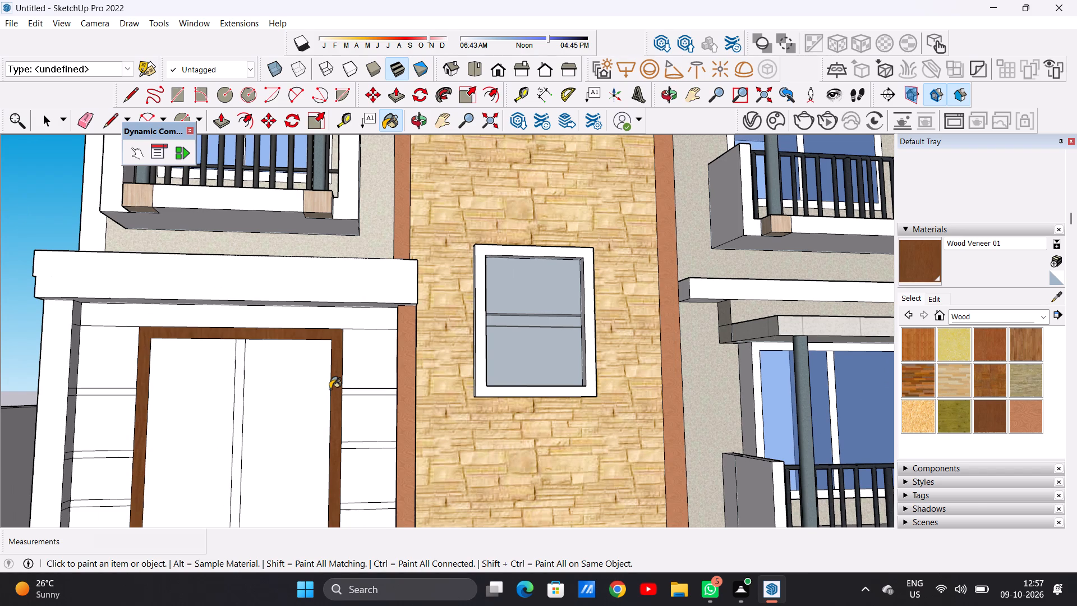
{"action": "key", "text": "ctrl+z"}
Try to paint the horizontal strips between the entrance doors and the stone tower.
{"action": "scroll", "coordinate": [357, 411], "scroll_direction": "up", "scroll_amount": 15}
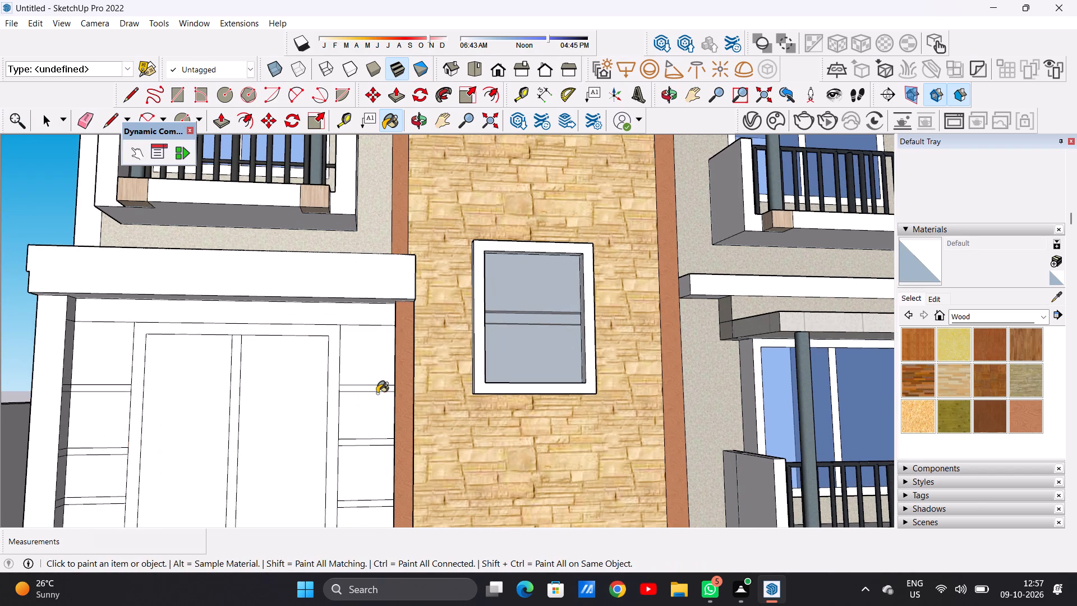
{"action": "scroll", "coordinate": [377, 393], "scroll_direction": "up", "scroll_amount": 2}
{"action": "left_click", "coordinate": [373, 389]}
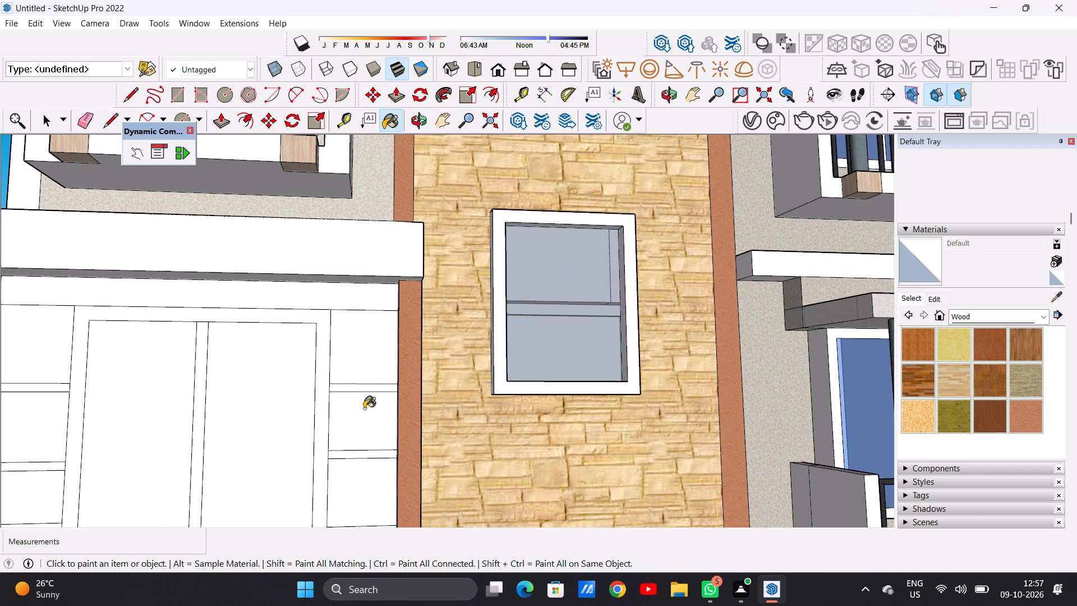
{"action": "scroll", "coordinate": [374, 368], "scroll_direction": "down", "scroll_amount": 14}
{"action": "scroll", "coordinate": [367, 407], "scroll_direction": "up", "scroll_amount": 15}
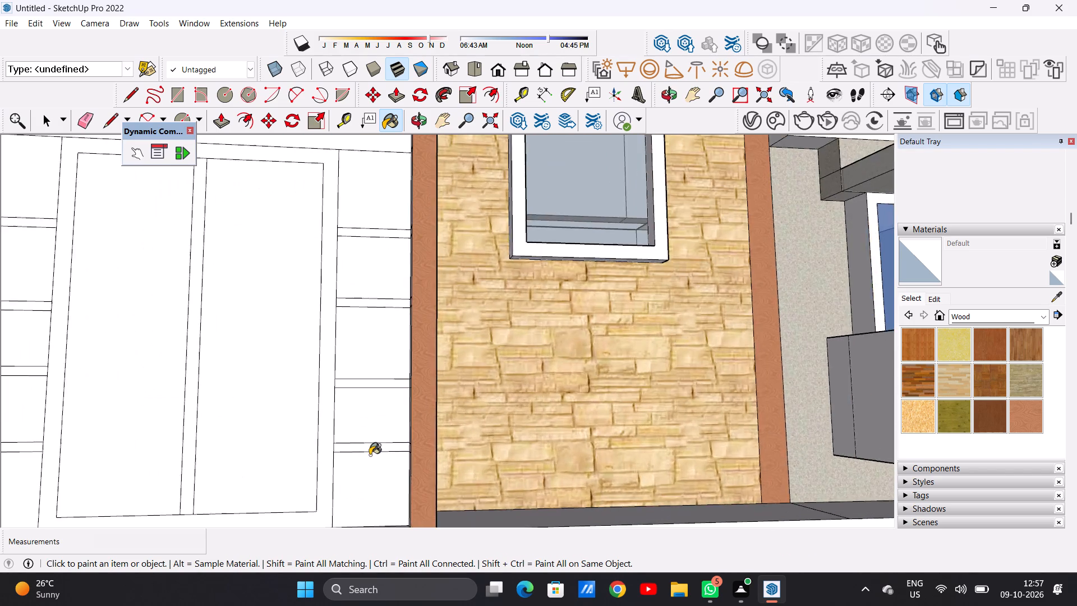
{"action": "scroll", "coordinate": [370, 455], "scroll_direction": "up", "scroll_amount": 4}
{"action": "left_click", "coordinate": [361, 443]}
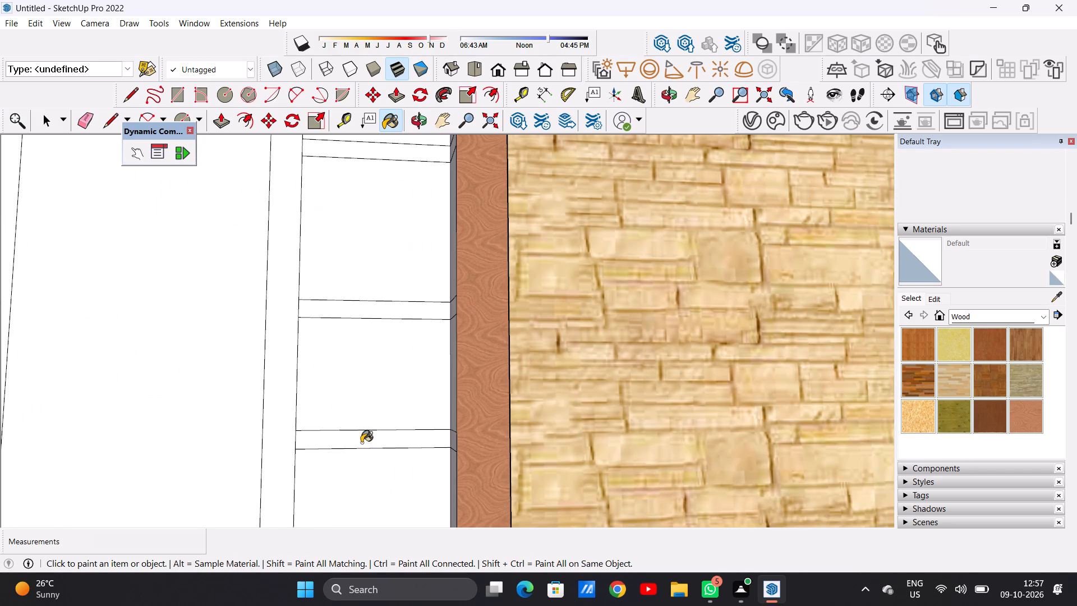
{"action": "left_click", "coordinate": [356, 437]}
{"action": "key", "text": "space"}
Paint the upper two horizontal strips between the entrance doors and the stone tower with Wood Veneer 01.
{"action": "scroll", "coordinate": [333, 383], "scroll_direction": "down", "scroll_amount": 13}
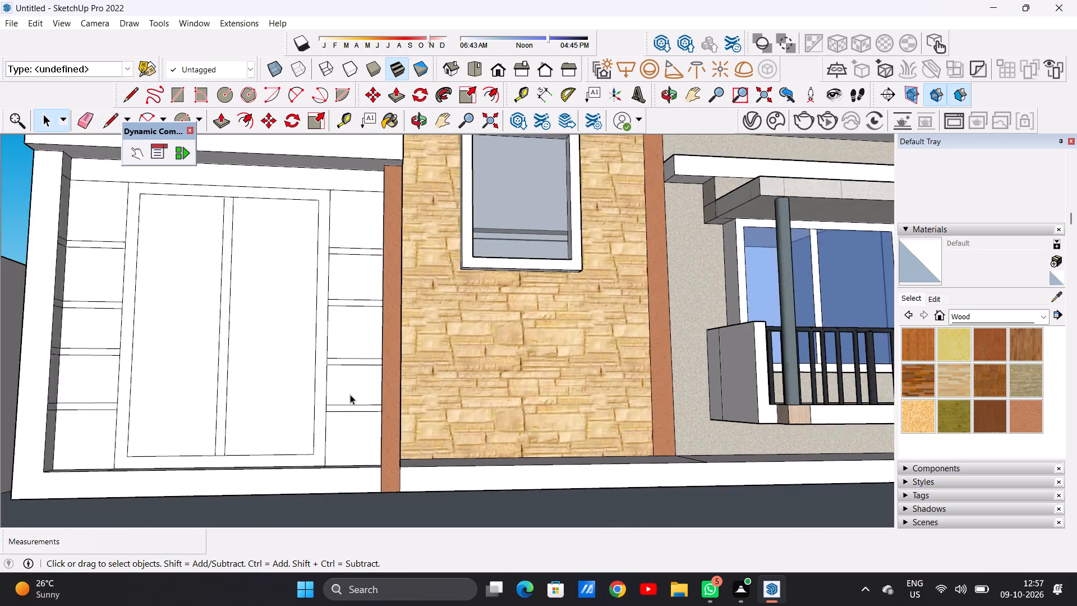
{"action": "scroll", "coordinate": [350, 394], "scroll_direction": "down", "scroll_amount": 8}
{"action": "middle_click_drag", "start_coordinate": [316, 383], "coordinate": [357, 430]}
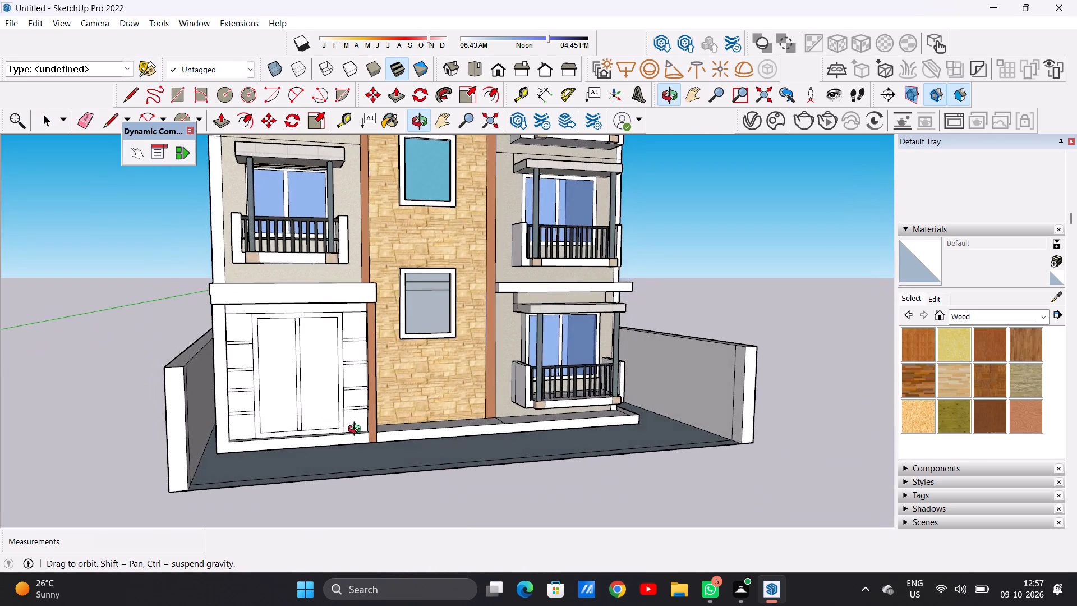
{"action": "middle_click_drag", "start_coordinate": [357, 430], "coordinate": [357, 430]}
{"action": "scroll", "coordinate": [365, 356], "scroll_direction": "up", "scroll_amount": 8}
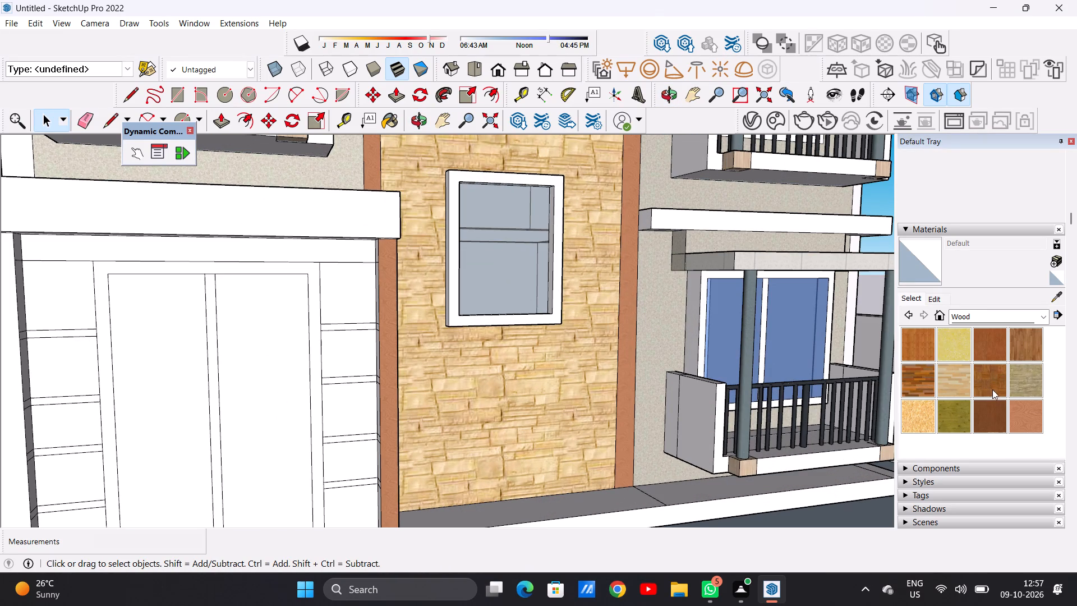
{"action": "left_click", "coordinate": [989, 417]}
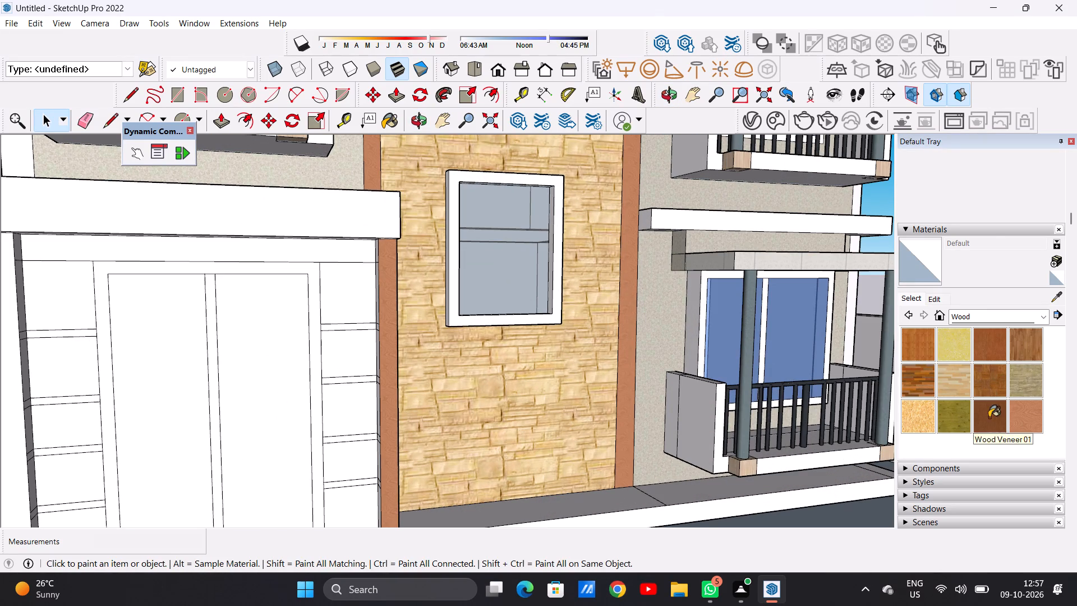
{"action": "scroll", "coordinate": [351, 336], "scroll_direction": "up", "scroll_amount": 13}
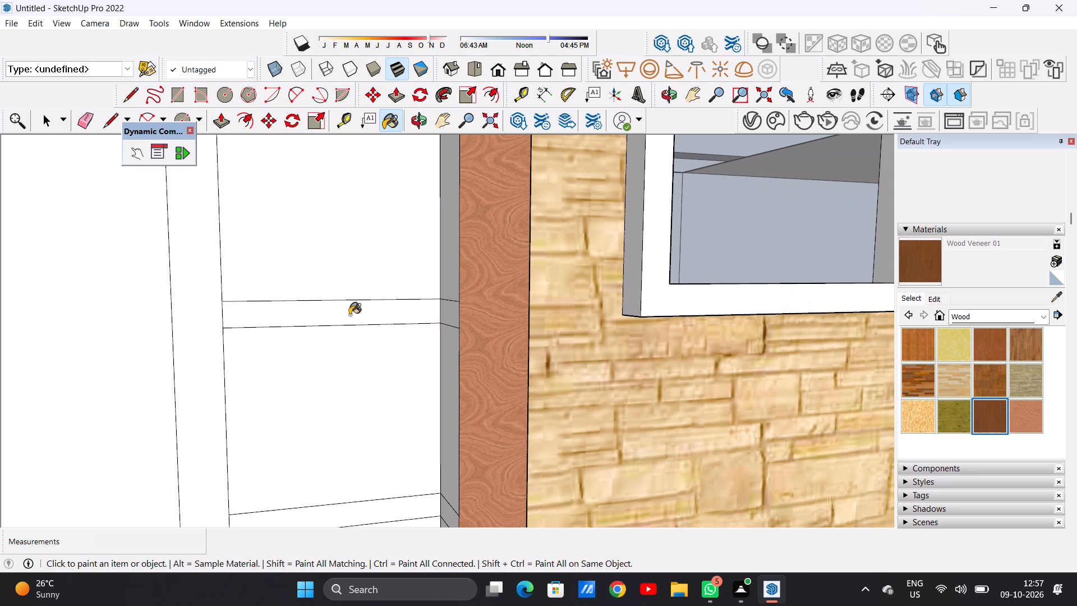
{"action": "left_click", "coordinate": [349, 315]}
{"action": "scroll", "coordinate": [357, 304], "scroll_direction": "down", "scroll_amount": 9}
{"action": "scroll", "coordinate": [376, 375], "scroll_direction": "up", "scroll_amount": 3}
{"action": "scroll", "coordinate": [375, 382], "scroll_direction": "down", "scroll_amount": 1}
{"action": "scroll", "coordinate": [375, 385], "scroll_direction": "up", "scroll_amount": 11}
{"action": "left_click", "coordinate": [371, 385]}
{"action": "scroll", "coordinate": [367, 330], "scroll_direction": "down", "scroll_amount": 9}
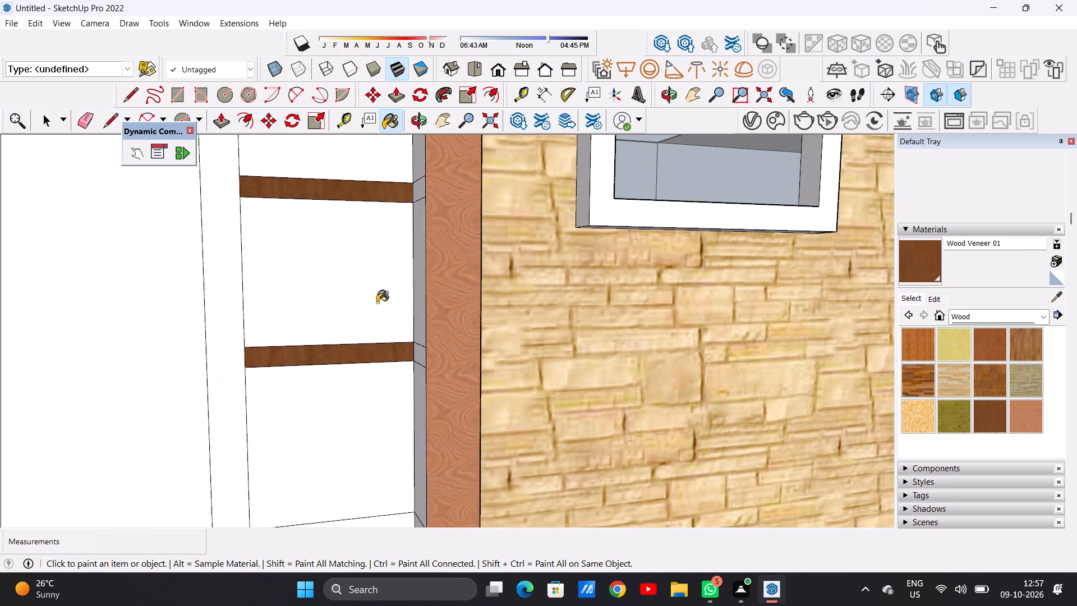
Paint the lower two horizontal strips between the entrance doors and the stone tower with Wood Veneer 01.
{"action": "scroll", "coordinate": [377, 302], "scroll_direction": "down", "scroll_amount": 6}
{"action": "middle_click_drag", "start_coordinate": [347, 313], "coordinate": [466, 317]}
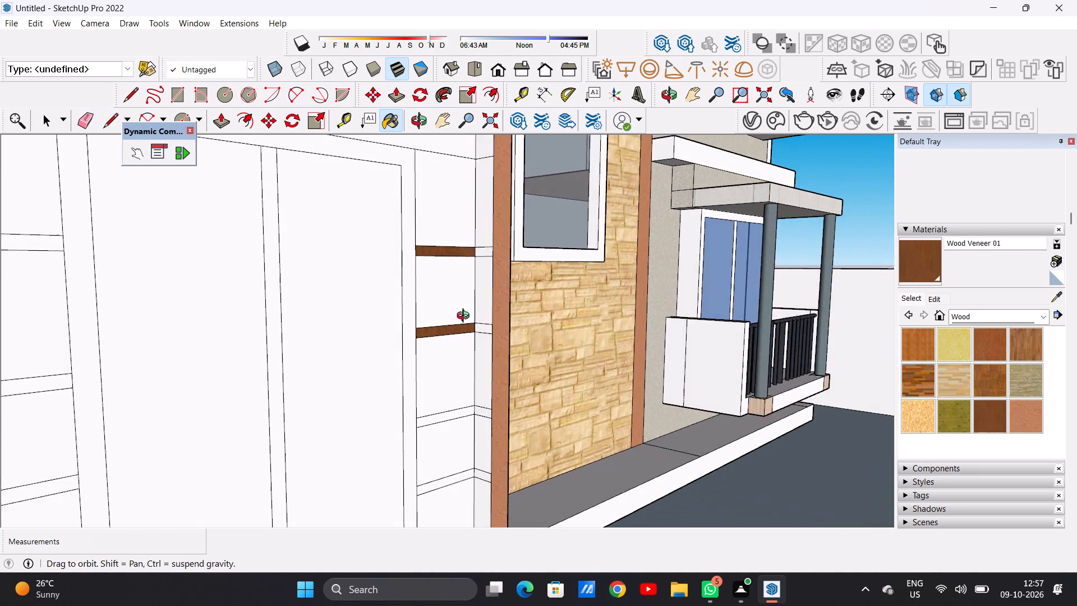
{"action": "middle_click_drag", "start_coordinate": [466, 317], "coordinate": [310, 319]}
{"action": "scroll", "coordinate": [343, 418], "scroll_direction": "up", "scroll_amount": 11}
{"action": "left_click", "coordinate": [337, 391]}
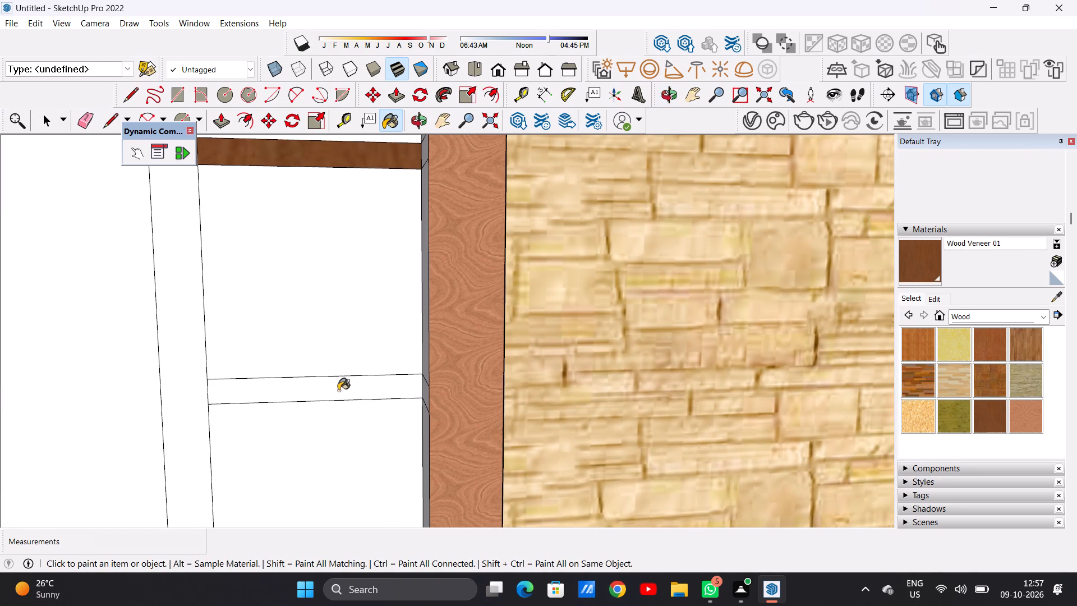
{"action": "scroll", "coordinate": [344, 250], "scroll_direction": "down", "scroll_amount": 12}
{"action": "scroll", "coordinate": [347, 360], "scroll_direction": "up", "scroll_amount": 12}
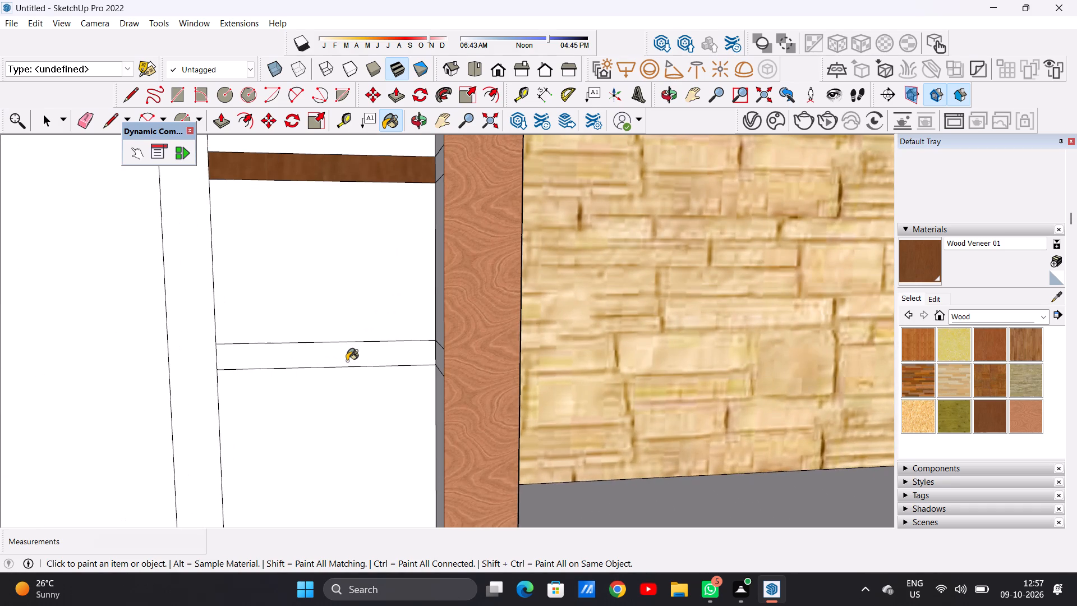
{"action": "left_click", "coordinate": [347, 361]}
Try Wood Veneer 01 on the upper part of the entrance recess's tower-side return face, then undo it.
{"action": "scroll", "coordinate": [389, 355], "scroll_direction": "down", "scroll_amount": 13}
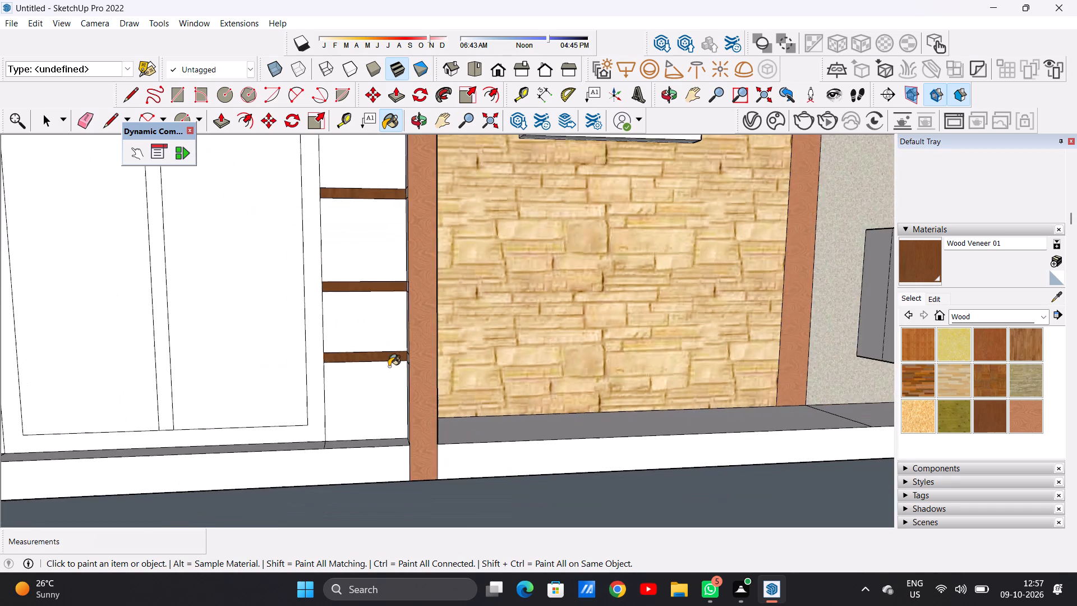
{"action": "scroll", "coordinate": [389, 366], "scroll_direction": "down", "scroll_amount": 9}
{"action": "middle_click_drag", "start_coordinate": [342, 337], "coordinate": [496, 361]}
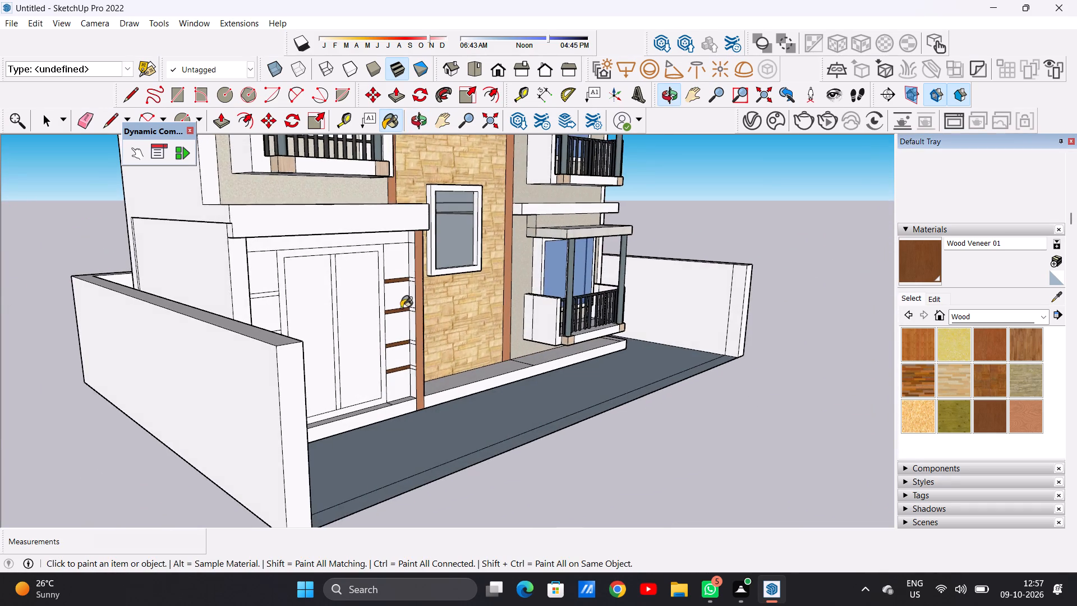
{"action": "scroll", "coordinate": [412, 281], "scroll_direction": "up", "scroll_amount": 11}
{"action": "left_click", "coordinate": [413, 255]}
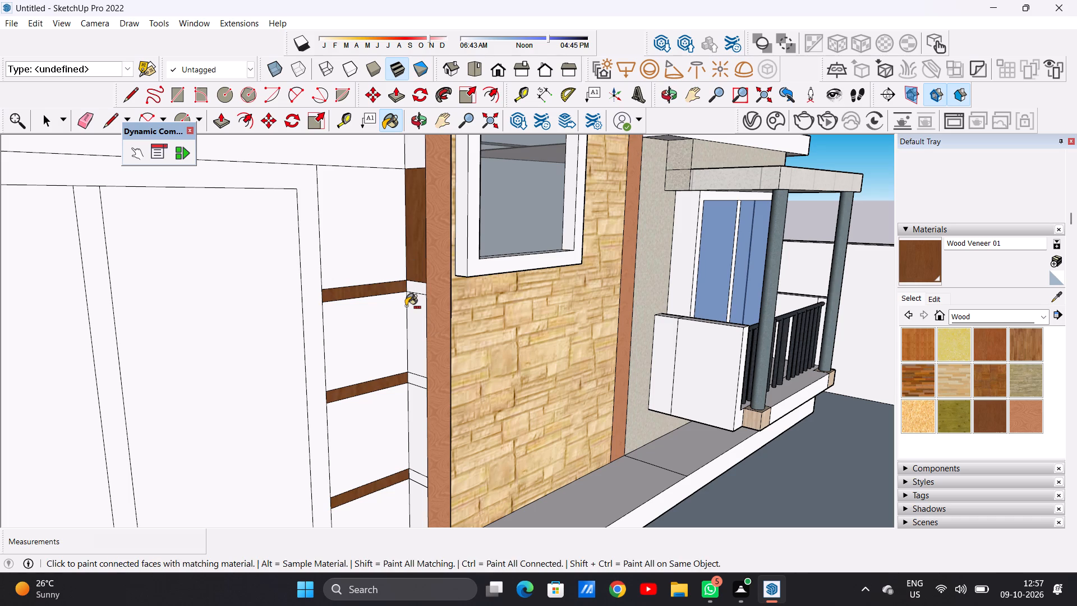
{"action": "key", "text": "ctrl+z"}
Paint the upper three horizontal strips on the outer side of the entrance doors with Wood Veneer 01.
{"action": "scroll", "coordinate": [372, 284], "scroll_direction": "down", "scroll_amount": 12}
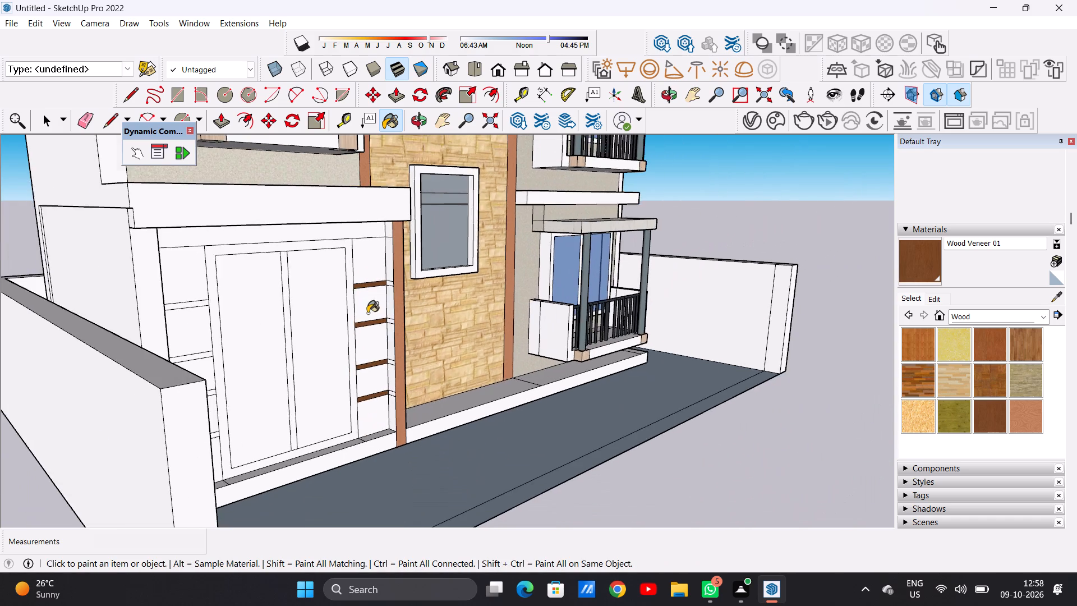
{"action": "middle_click_drag", "start_coordinate": [362, 316], "coordinate": [270, 314]}
{"action": "scroll", "coordinate": [193, 290], "scroll_direction": "up", "scroll_amount": 20}
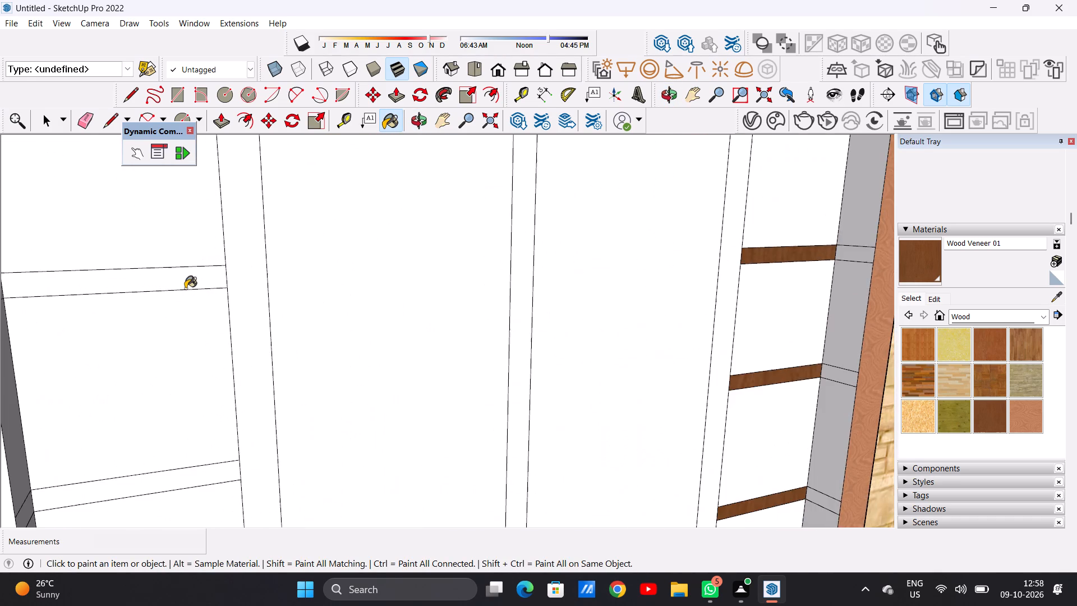
{"action": "left_click", "coordinate": [195, 279]}
{"action": "scroll", "coordinate": [236, 284], "scroll_direction": "down", "scroll_amount": 15}
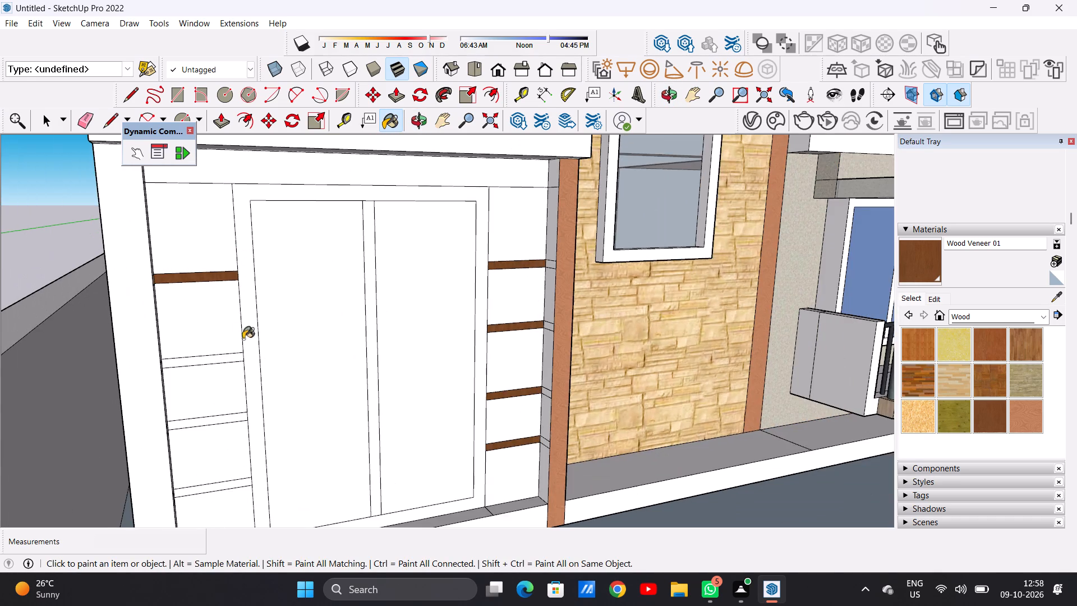
{"action": "scroll", "coordinate": [237, 361], "scroll_direction": "up", "scroll_amount": 4}
{"action": "scroll", "coordinate": [236, 361], "scroll_direction": "down", "scroll_amount": 1}
{"action": "scroll", "coordinate": [236, 347], "scroll_direction": "up", "scroll_amount": 10}
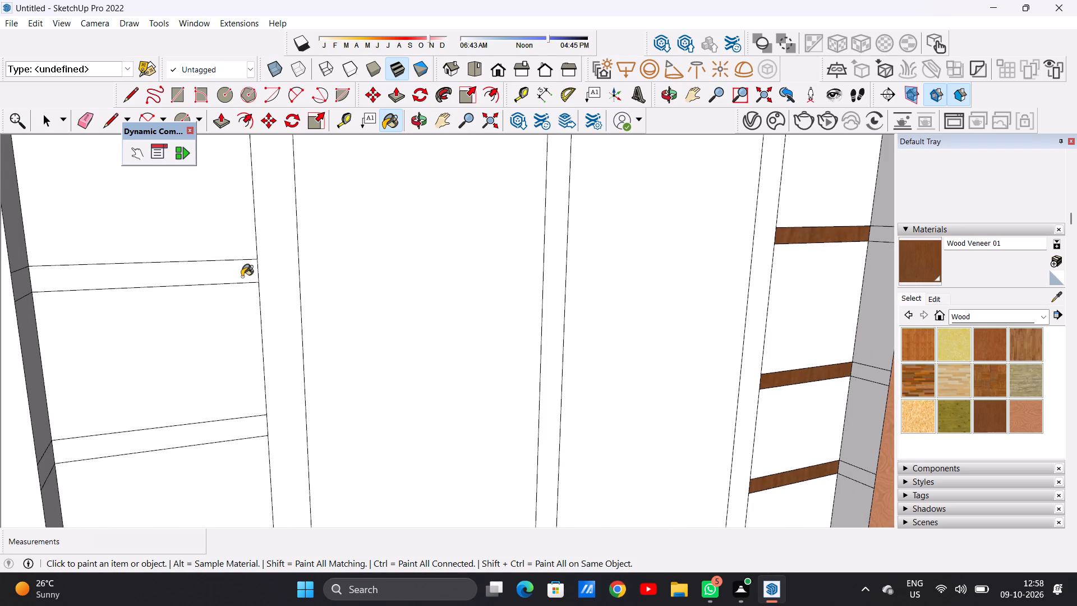
{"action": "left_click", "coordinate": [242, 277]}
{"action": "left_click", "coordinate": [256, 433]}
Paint the lowest horizontal strip on the outer side of the entrance doors with Wood Veneer 01.
{"action": "scroll", "coordinate": [234, 369], "scroll_direction": "down", "scroll_amount": 5}
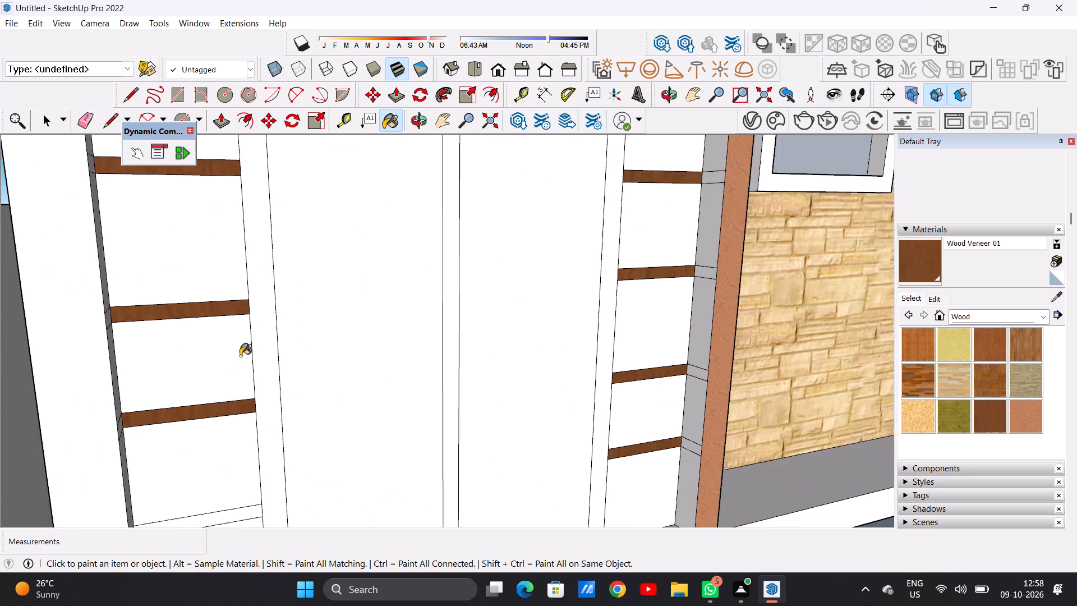
{"action": "scroll", "coordinate": [240, 356], "scroll_direction": "down", "scroll_amount": 9}
{"action": "scroll", "coordinate": [243, 439], "scroll_direction": "up", "scroll_amount": 12}
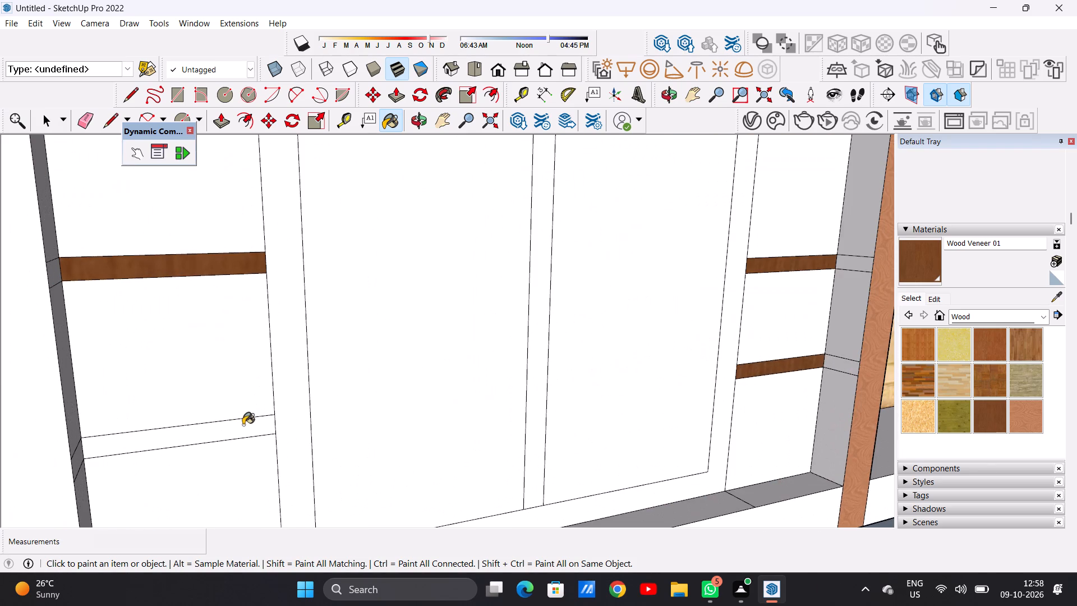
{"action": "left_click", "coordinate": [246, 429]}
{"action": "scroll", "coordinate": [218, 432], "scroll_direction": "down", "scroll_amount": 14}
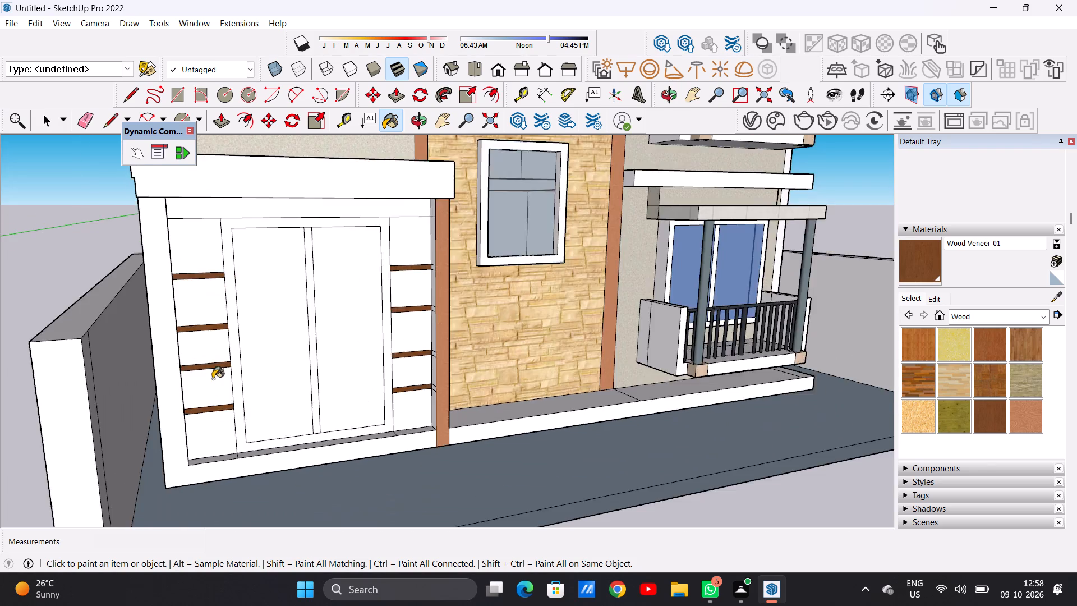
{"action": "scroll", "coordinate": [213, 379], "scroll_direction": "down", "scroll_amount": 9}
{"action": "middle_click_drag", "start_coordinate": [284, 399], "coordinate": [234, 401]}
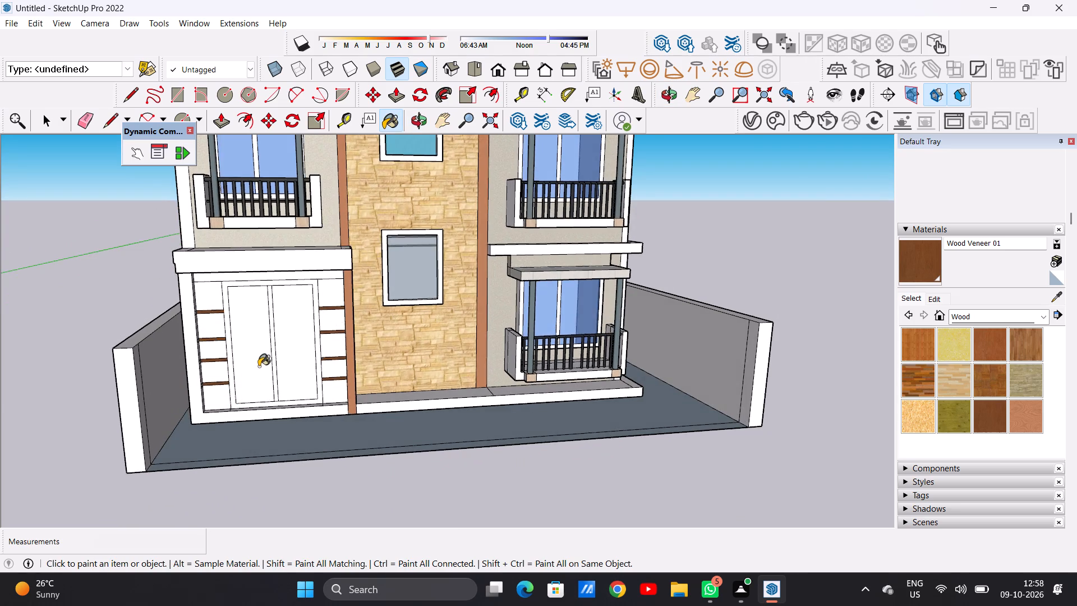
Examine the entrance doors, their wood strips and the surrounding front facade from several distances and angles.
{"action": "scroll", "coordinate": [264, 361], "scroll_direction": "up", "scroll_amount": 4}
{"action": "key", "text": "space"}
{"action": "middle_click_drag", "start_coordinate": [301, 392], "coordinate": [297, 389]}
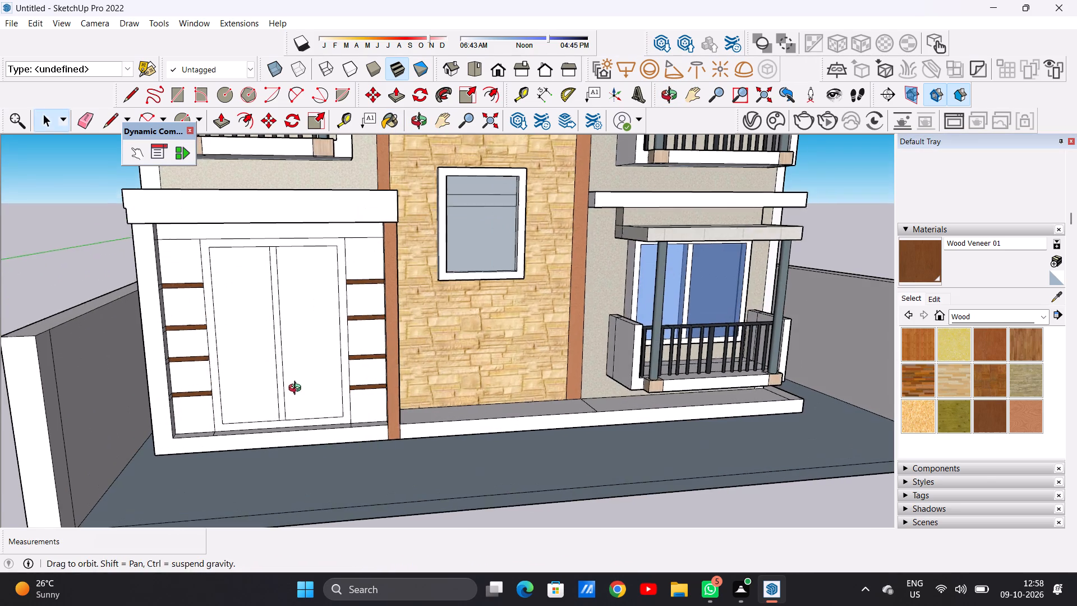
{"action": "middle_click_drag", "start_coordinate": [297, 389], "coordinate": [284, 379]}
{"action": "scroll", "coordinate": [288, 396], "scroll_direction": "down", "scroll_amount": 7}
{"action": "middle_click_drag", "start_coordinate": [307, 359], "coordinate": [310, 320]}
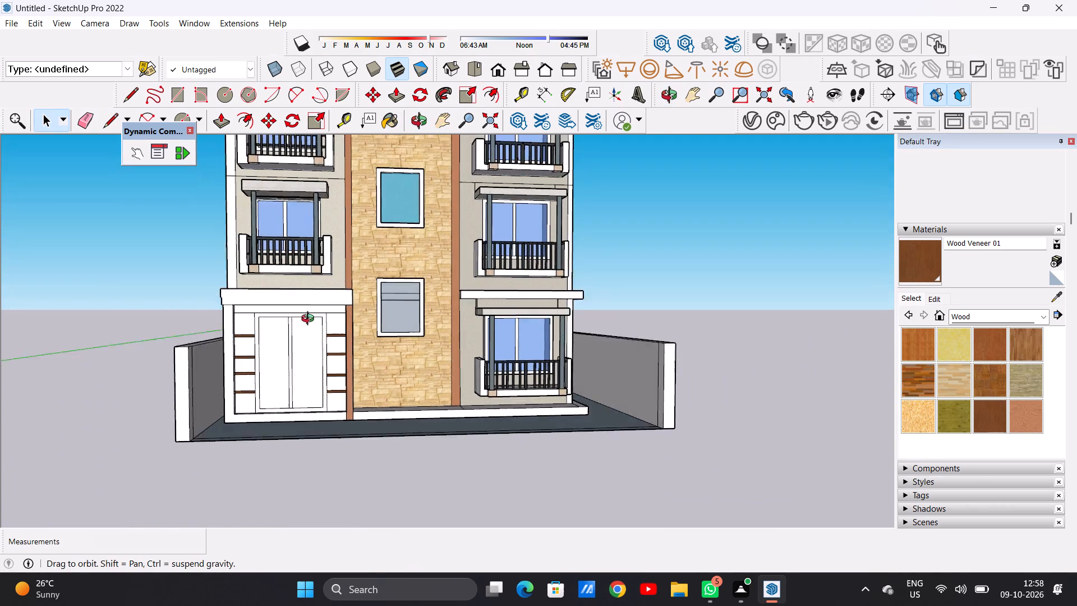
{"action": "middle_click_drag", "start_coordinate": [310, 320], "coordinate": [284, 366]}
{"action": "scroll", "coordinate": [317, 334], "scroll_direction": "up", "scroll_amount": 7}
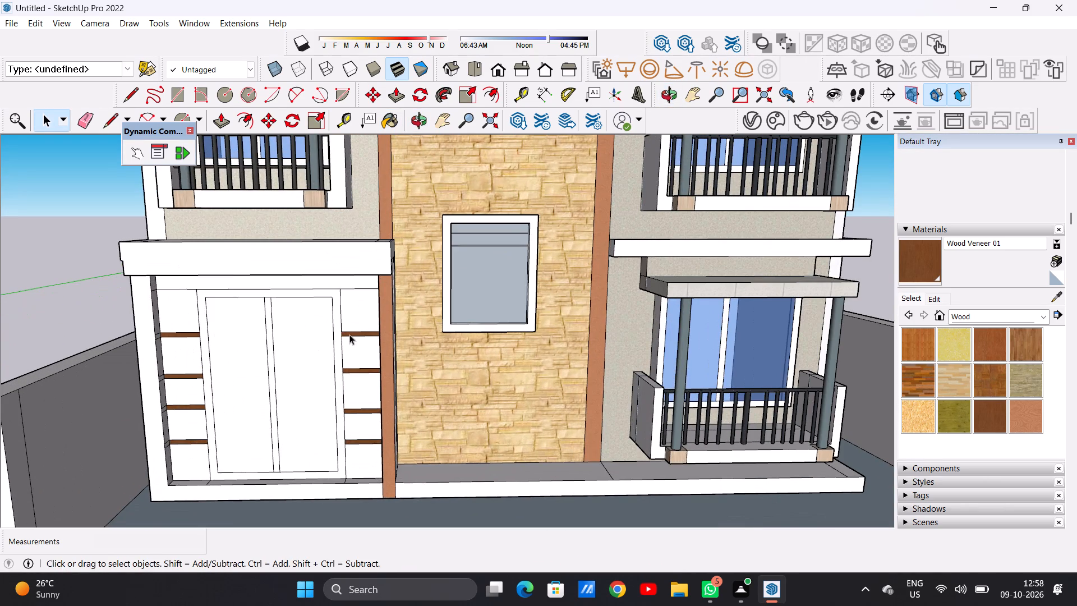
{"action": "left_click", "coordinate": [1038, 317]}
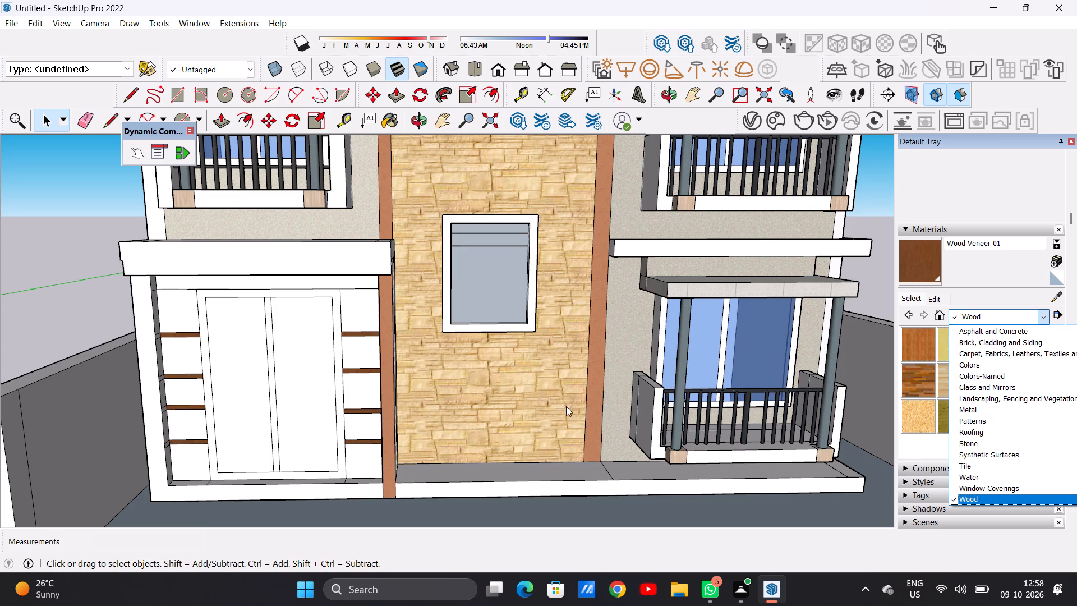
{"action": "scroll", "coordinate": [581, 400], "scroll_direction": "down", "scroll_amount": 12}
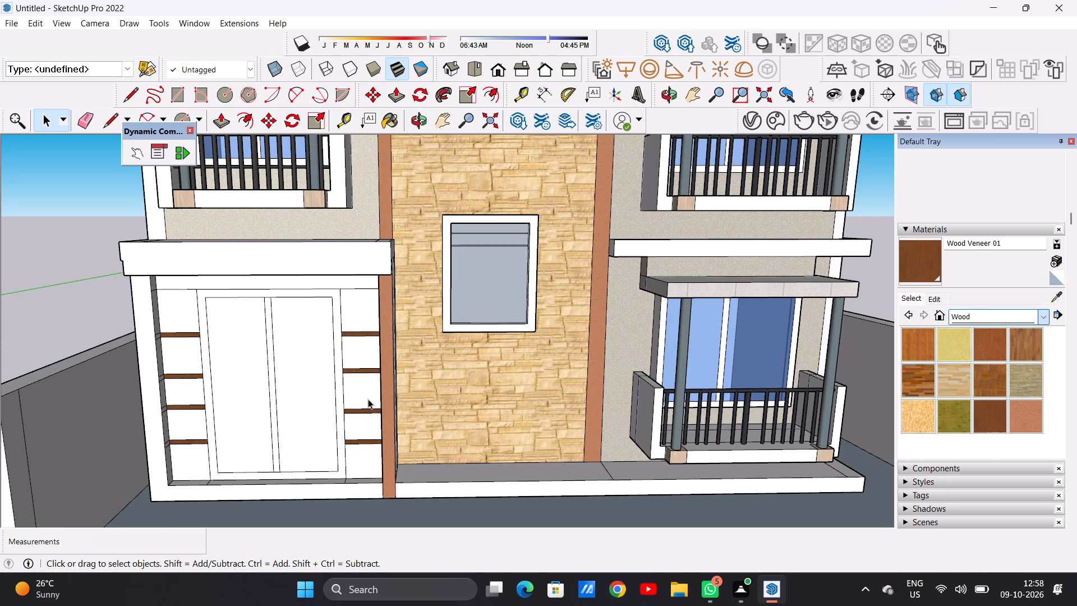
{"action": "scroll", "coordinate": [364, 398], "scroll_direction": "up", "scroll_amount": 5}
{"action": "scroll", "coordinate": [376, 401], "scroll_direction": "down", "scroll_amount": 7}
{"action": "scroll", "coordinate": [377, 384], "scroll_direction": "up", "scroll_amount": 7}
{"action": "middle_click_drag", "start_coordinate": [377, 387], "coordinate": [376, 387]}
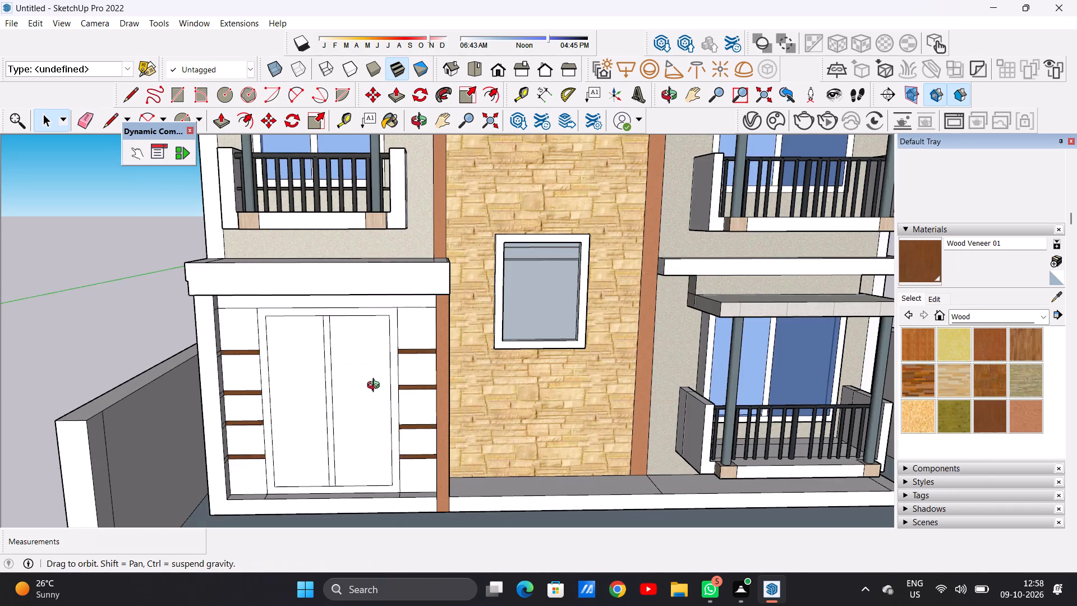
{"action": "middle_click_drag", "start_coordinate": [376, 387], "coordinate": [377, 352]}
{"action": "scroll", "coordinate": [386, 341], "scroll_direction": "up", "scroll_amount": 1}
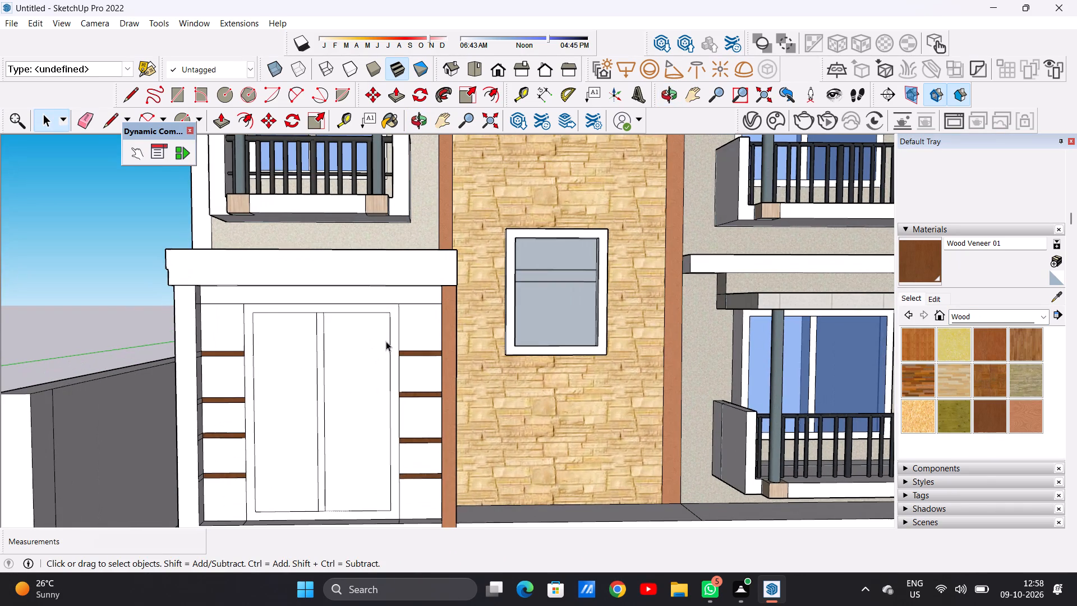
{"action": "scroll", "coordinate": [386, 341], "scroll_direction": "down", "scroll_amount": 2}
{"action": "scroll", "coordinate": [388, 341], "scroll_direction": "up", "scroll_amount": 1}
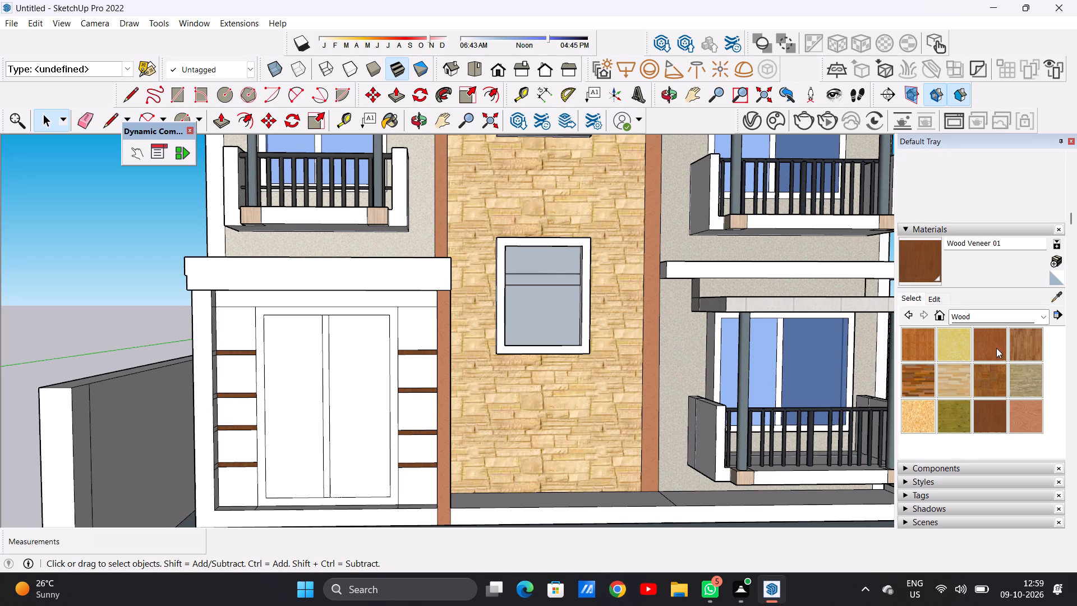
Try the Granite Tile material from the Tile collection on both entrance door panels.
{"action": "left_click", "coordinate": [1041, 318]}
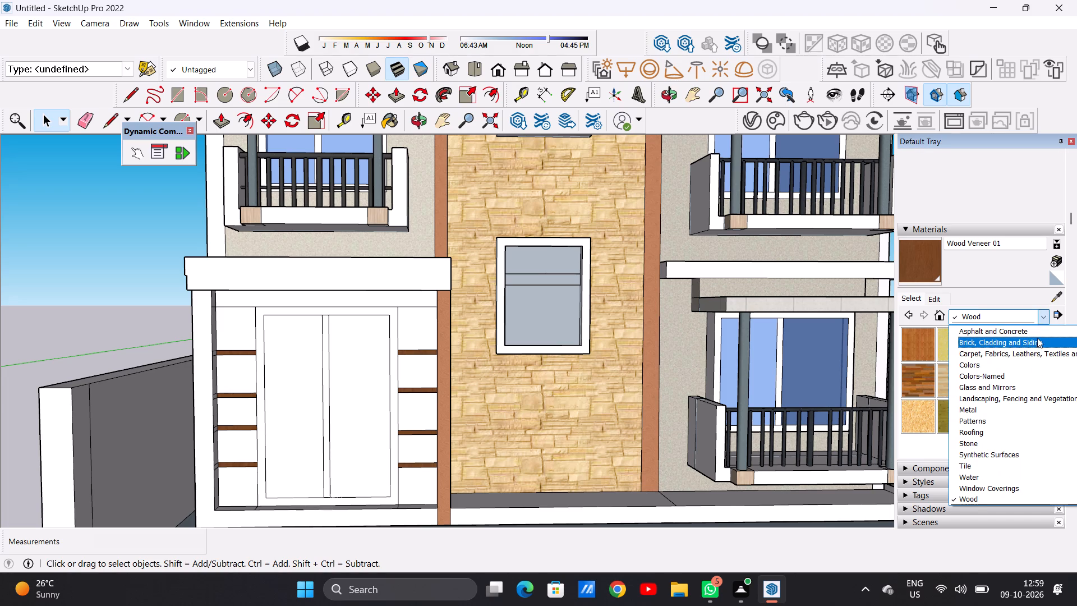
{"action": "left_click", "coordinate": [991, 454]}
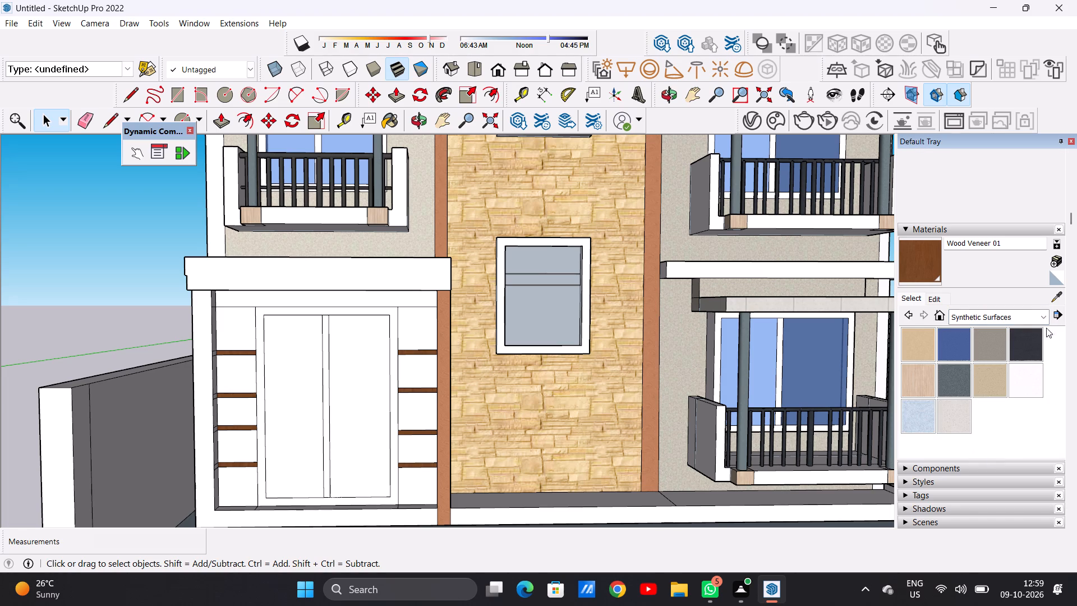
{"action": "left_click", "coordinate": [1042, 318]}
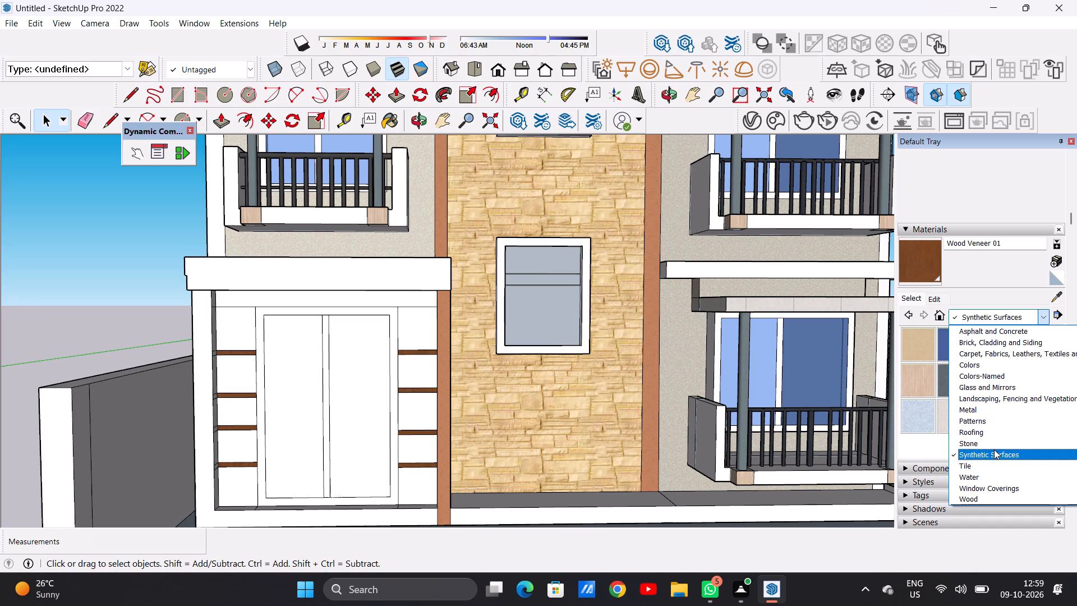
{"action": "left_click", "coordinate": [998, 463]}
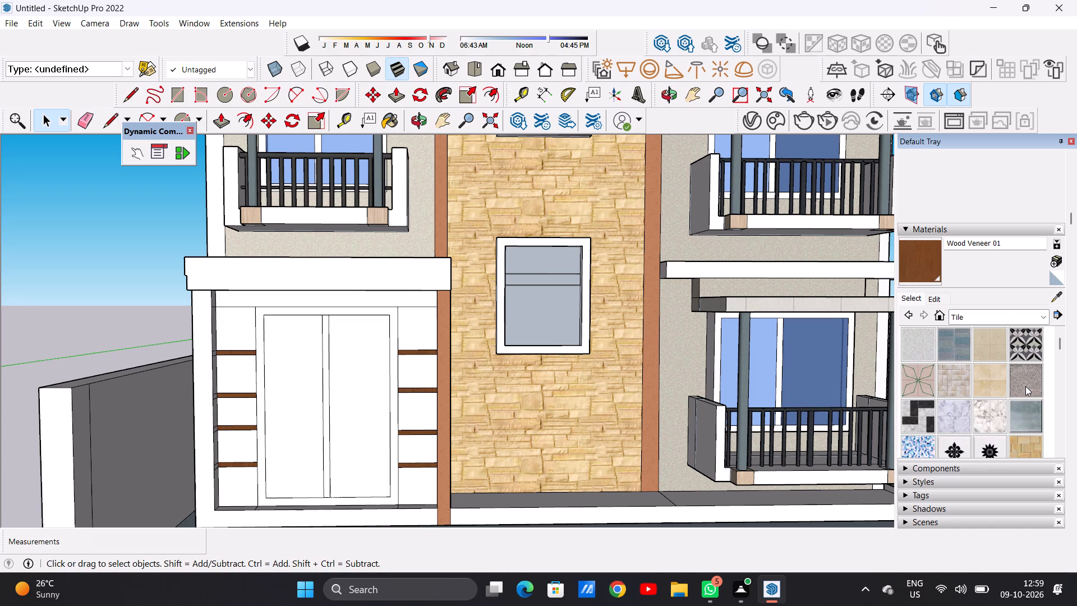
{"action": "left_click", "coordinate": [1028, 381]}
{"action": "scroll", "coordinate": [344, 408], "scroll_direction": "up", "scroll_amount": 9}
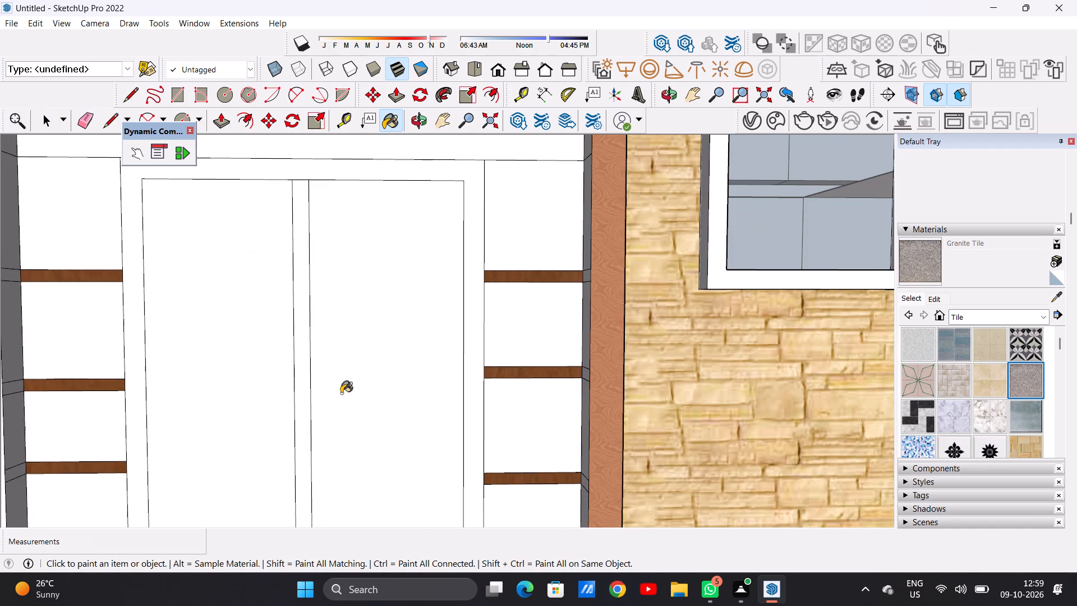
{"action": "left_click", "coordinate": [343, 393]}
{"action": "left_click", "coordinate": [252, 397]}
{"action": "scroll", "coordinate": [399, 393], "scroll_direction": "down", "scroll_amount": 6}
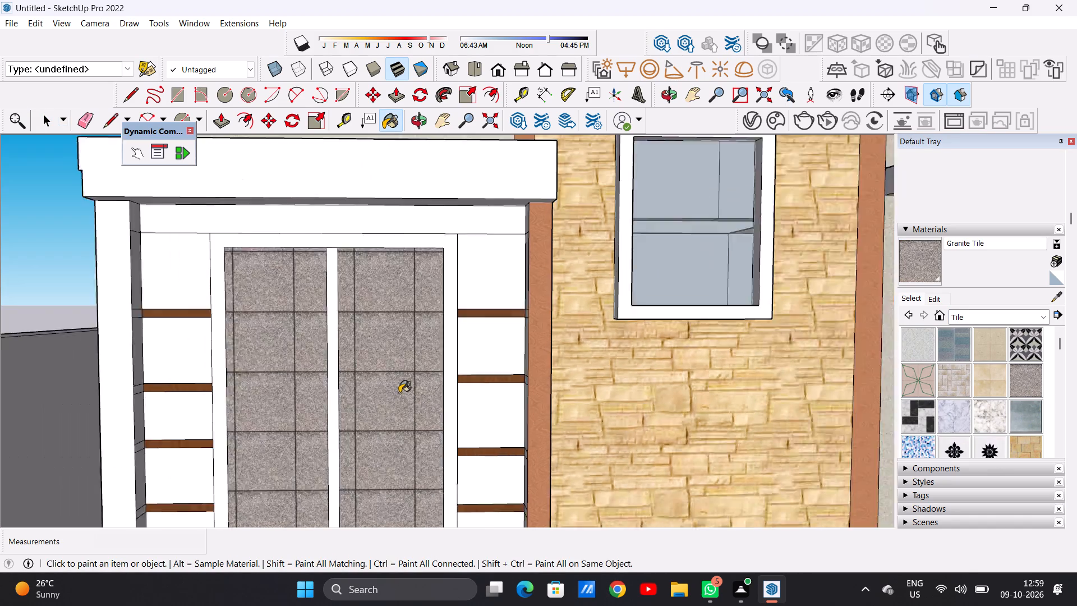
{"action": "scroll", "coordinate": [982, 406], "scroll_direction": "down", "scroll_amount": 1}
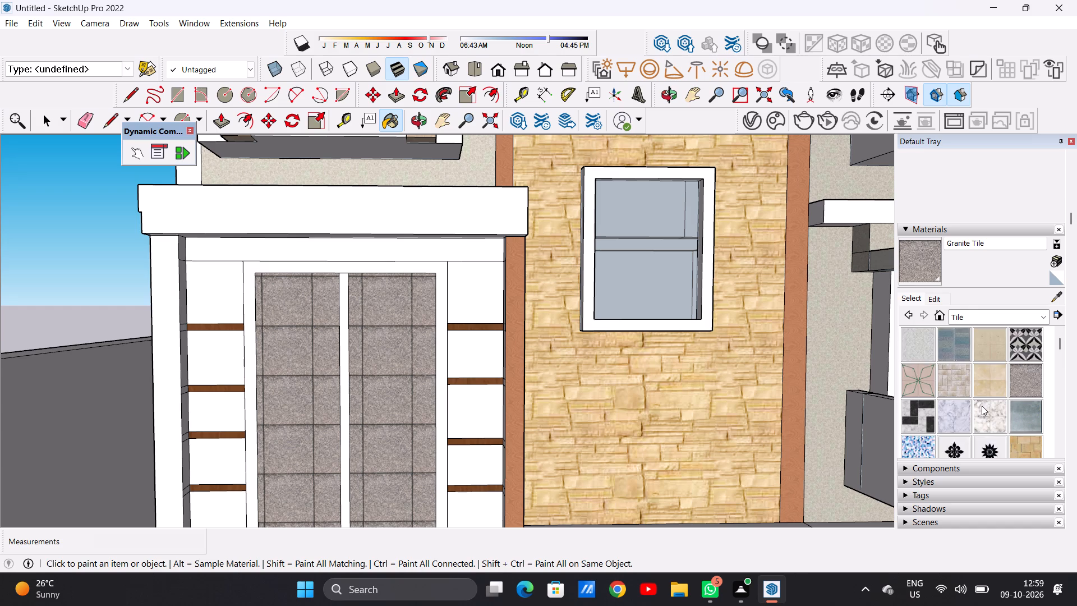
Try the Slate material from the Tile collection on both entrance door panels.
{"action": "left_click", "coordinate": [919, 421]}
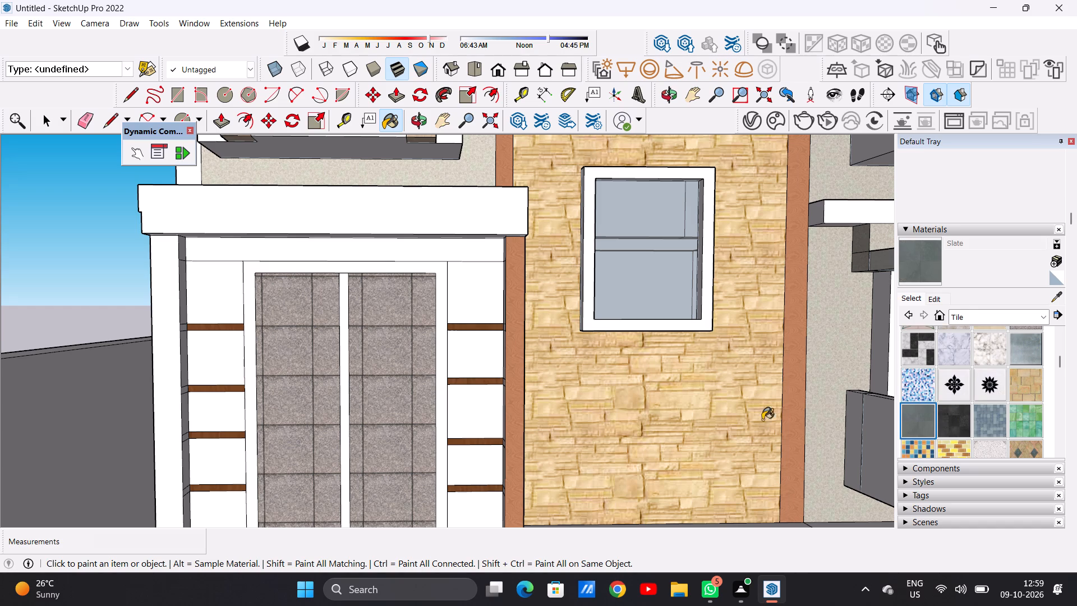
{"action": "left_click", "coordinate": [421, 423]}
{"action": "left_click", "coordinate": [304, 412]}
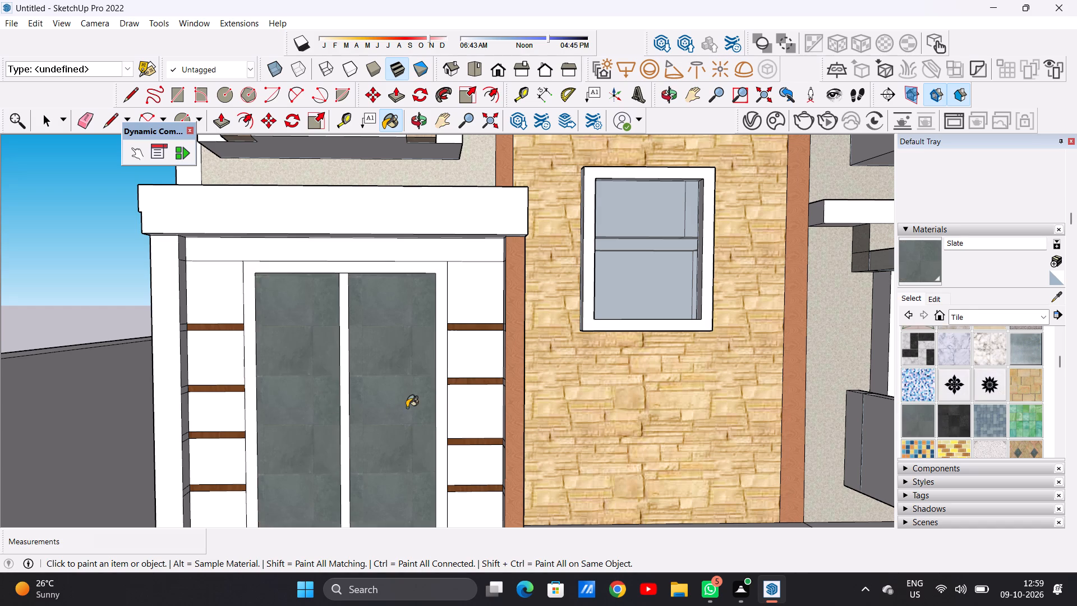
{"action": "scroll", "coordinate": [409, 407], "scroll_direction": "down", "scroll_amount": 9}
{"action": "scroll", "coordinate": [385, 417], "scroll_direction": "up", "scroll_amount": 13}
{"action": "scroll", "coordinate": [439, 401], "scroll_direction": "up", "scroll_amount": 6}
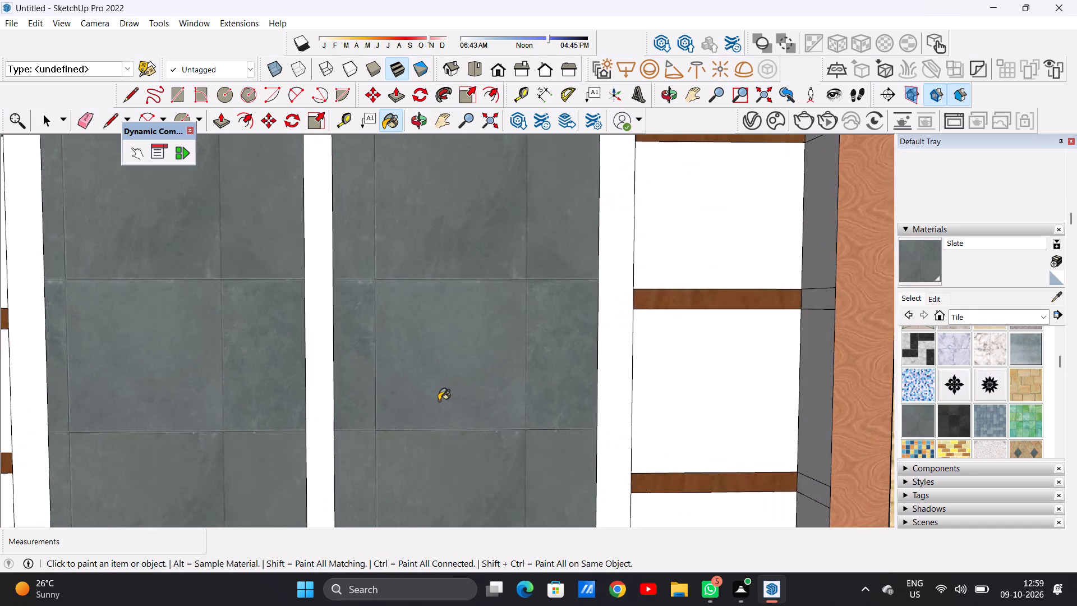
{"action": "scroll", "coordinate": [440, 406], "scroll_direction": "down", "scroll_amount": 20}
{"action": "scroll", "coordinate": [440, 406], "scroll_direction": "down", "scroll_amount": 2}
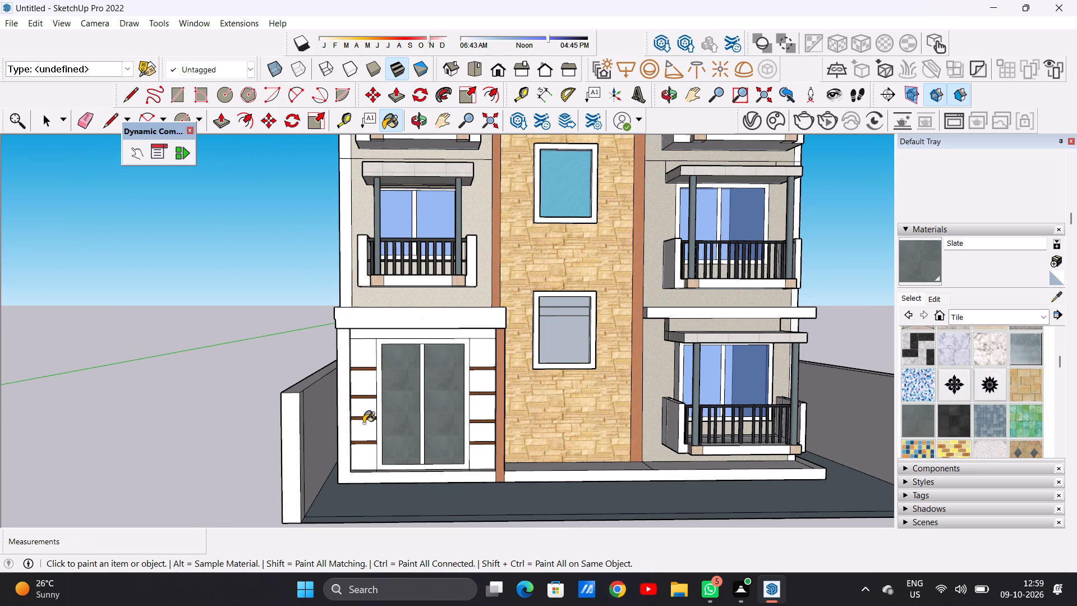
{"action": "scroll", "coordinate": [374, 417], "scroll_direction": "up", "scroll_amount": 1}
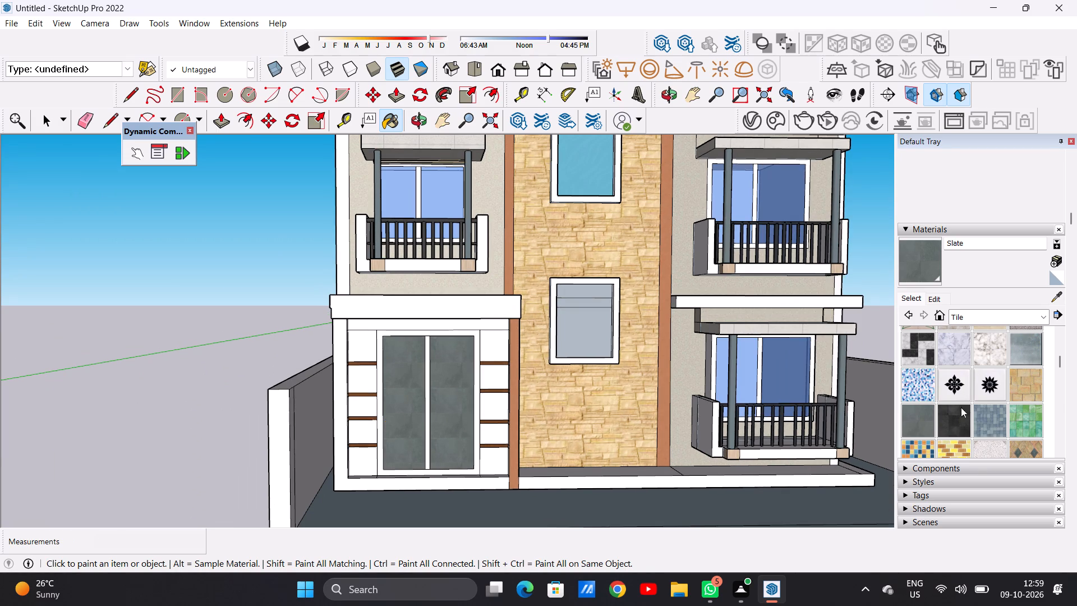
Paint both entrance door panels with Blinds Roman Hobbled Blue from the Window Coverings collection.
{"action": "left_click", "coordinate": [1043, 315]}
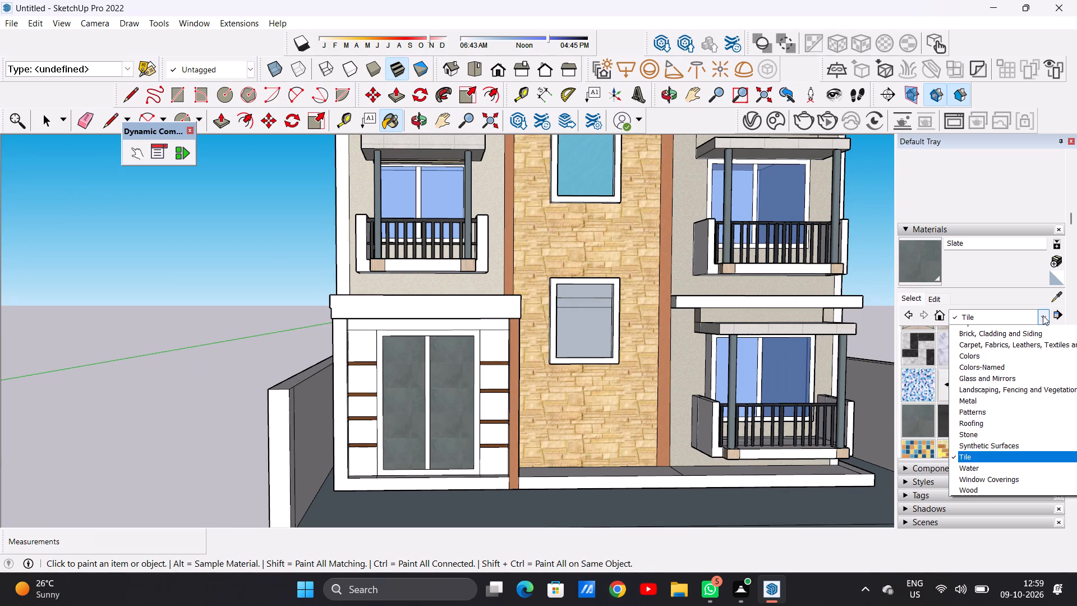
{"action": "left_click", "coordinate": [990, 488]}
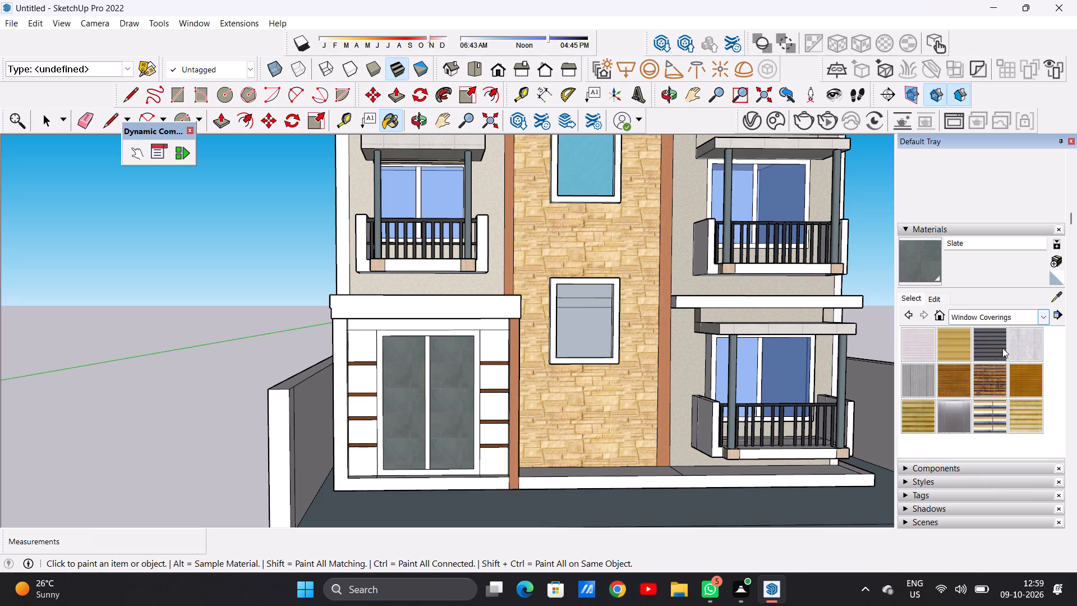
{"action": "left_click", "coordinate": [987, 349]}
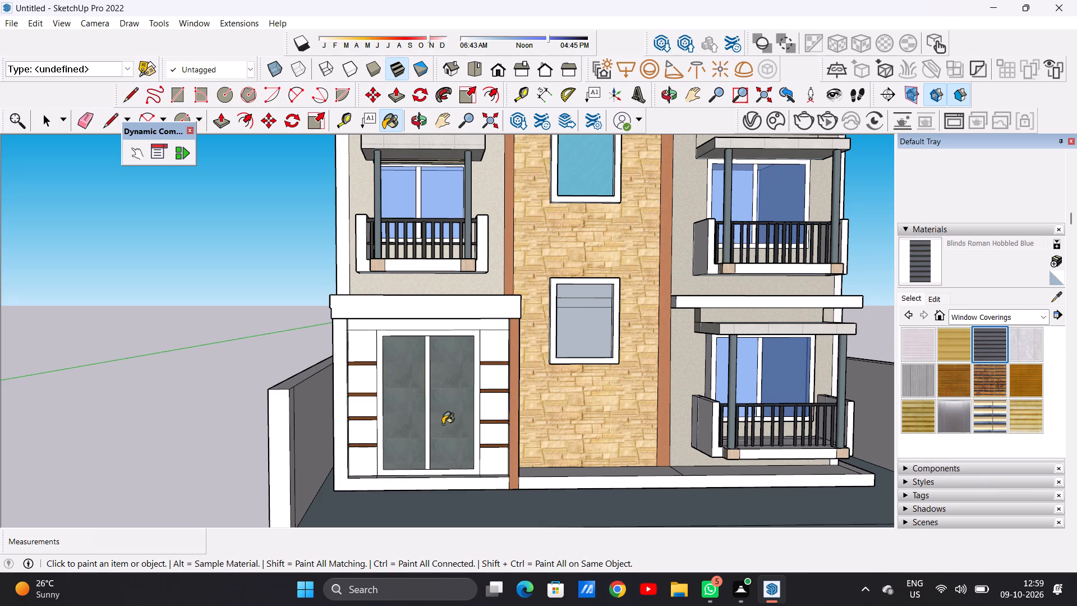
{"action": "scroll", "coordinate": [432, 419], "scroll_direction": "up", "scroll_amount": 20}
{"action": "scroll", "coordinate": [432, 419], "scroll_direction": "up", "scroll_amount": 4}
{"action": "left_click", "coordinate": [453, 370]}
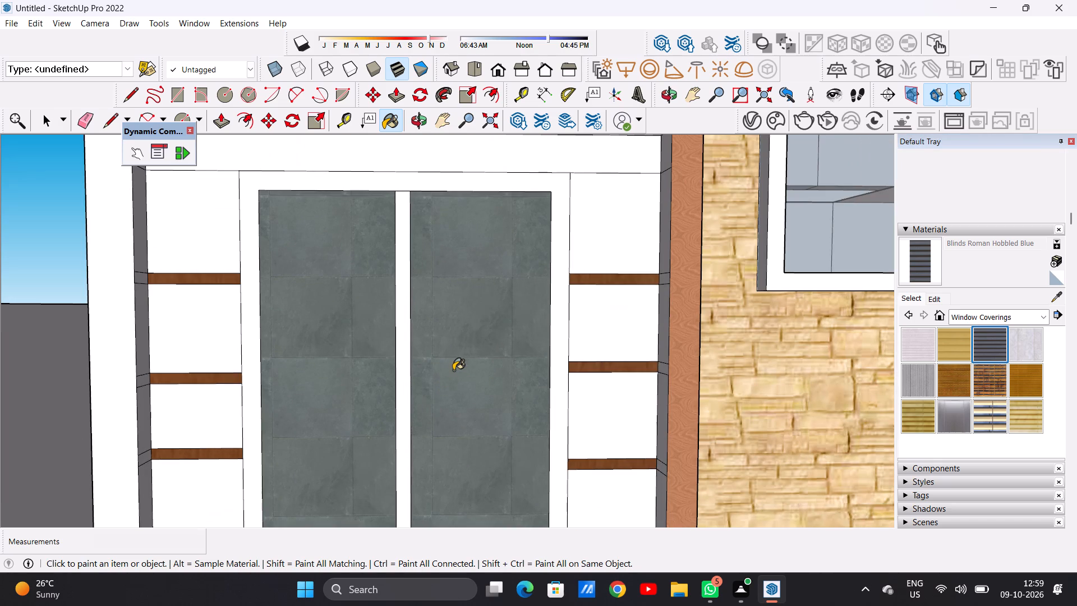
{"action": "left_click", "coordinate": [374, 377]}
{"action": "scroll", "coordinate": [474, 380], "scroll_direction": "down", "scroll_amount": 9}
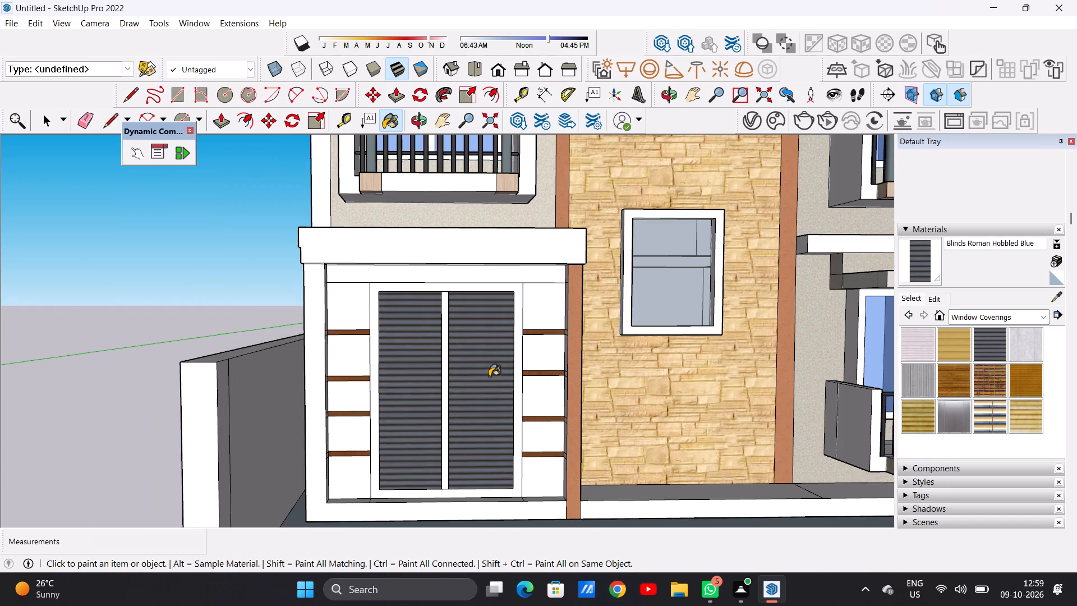
{"action": "scroll", "coordinate": [480, 382], "scroll_direction": "down", "scroll_amount": 8}
{"action": "scroll", "coordinate": [482, 361], "scroll_direction": "up", "scroll_amount": 14}
{"action": "scroll", "coordinate": [491, 392], "scroll_direction": "down", "scroll_amount": 13}
{"action": "scroll", "coordinate": [505, 383], "scroll_direction": "up", "scroll_amount": 6}
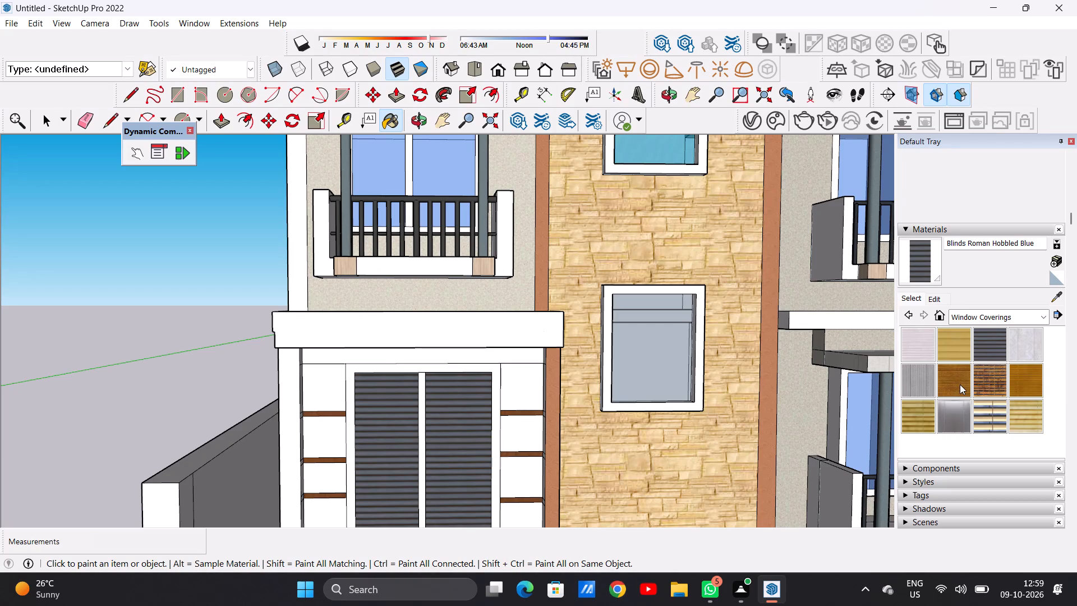
Paint the entrance door frame and the centre bar between the panels with Formica Laminate Dark from Synthetic Surfaces.
{"action": "left_click", "coordinate": [1035, 313]}
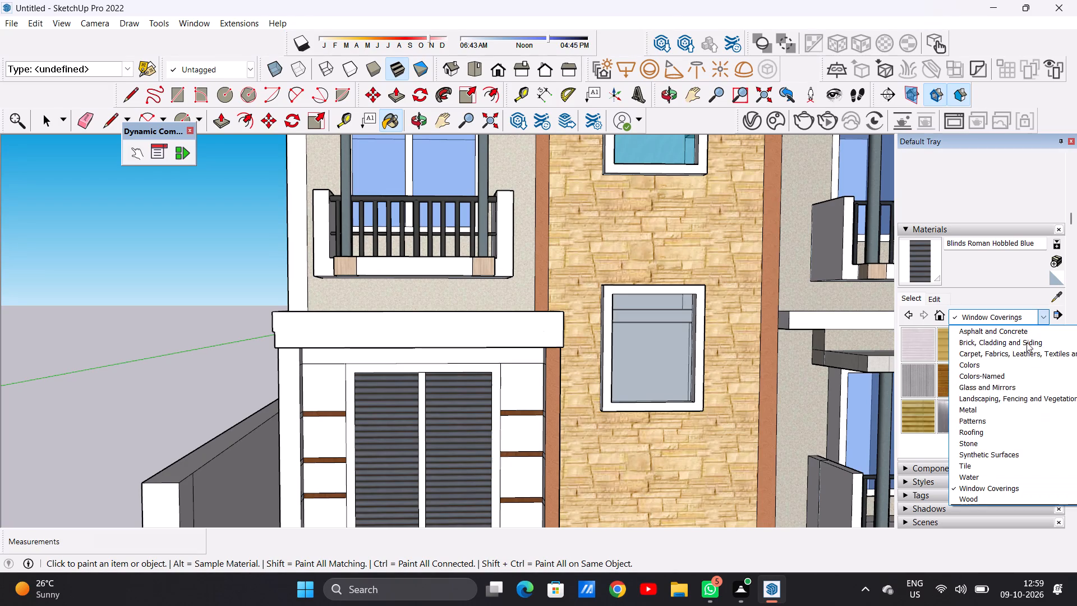
{"action": "left_click", "coordinate": [996, 449]}
{"action": "left_click", "coordinate": [1020, 342]}
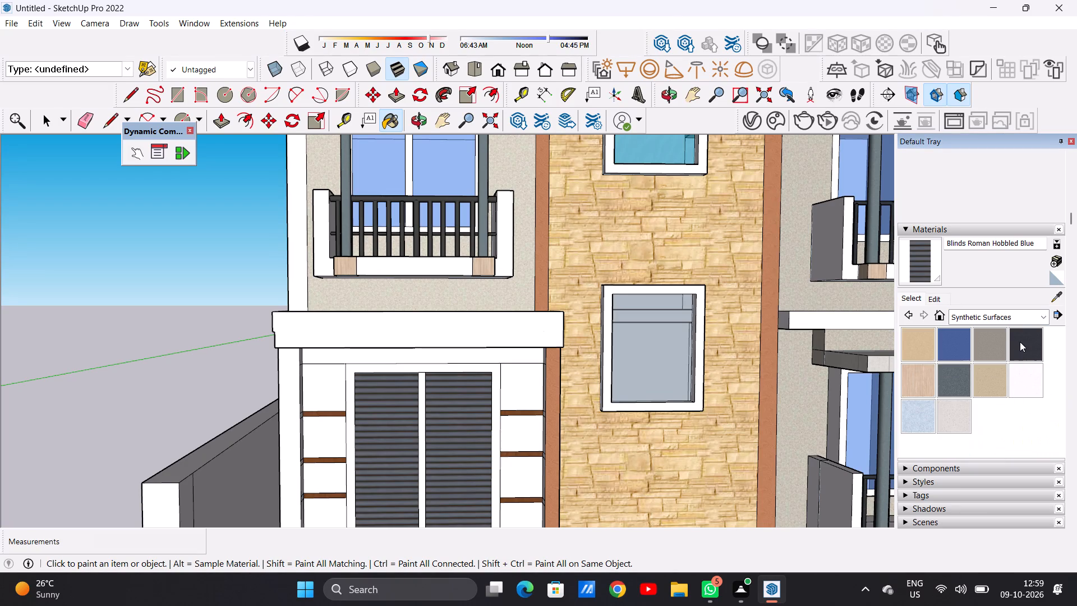
{"action": "scroll", "coordinate": [491, 422], "scroll_direction": "up", "scroll_amount": 8}
{"action": "left_click", "coordinate": [495, 415]}
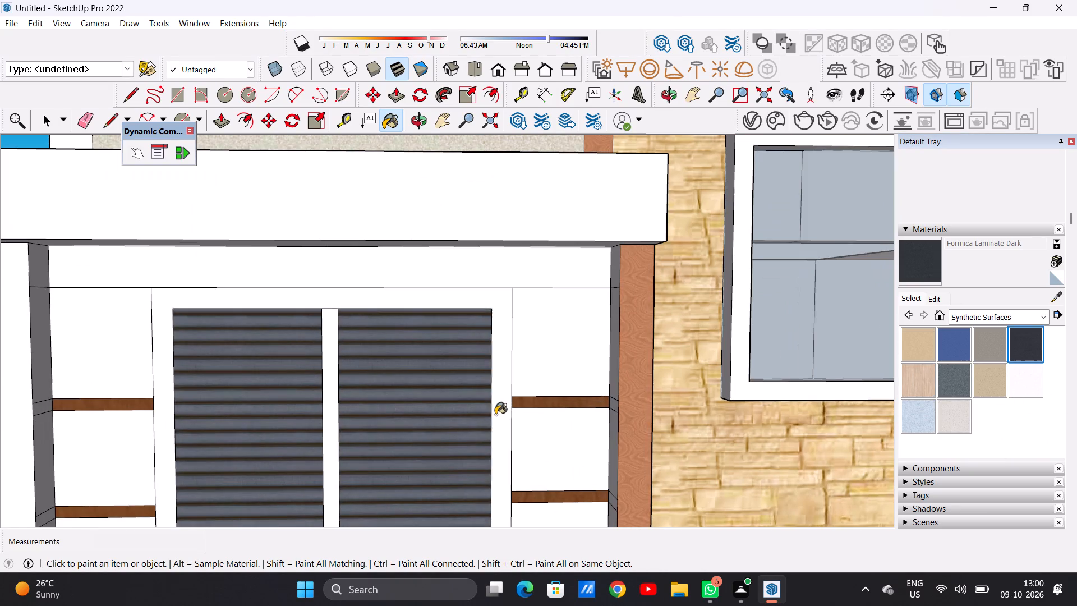
{"action": "scroll", "coordinate": [496, 410], "scroll_direction": "down", "scroll_amount": 7}
{"action": "scroll", "coordinate": [394, 412], "scroll_direction": "up", "scroll_amount": 7}
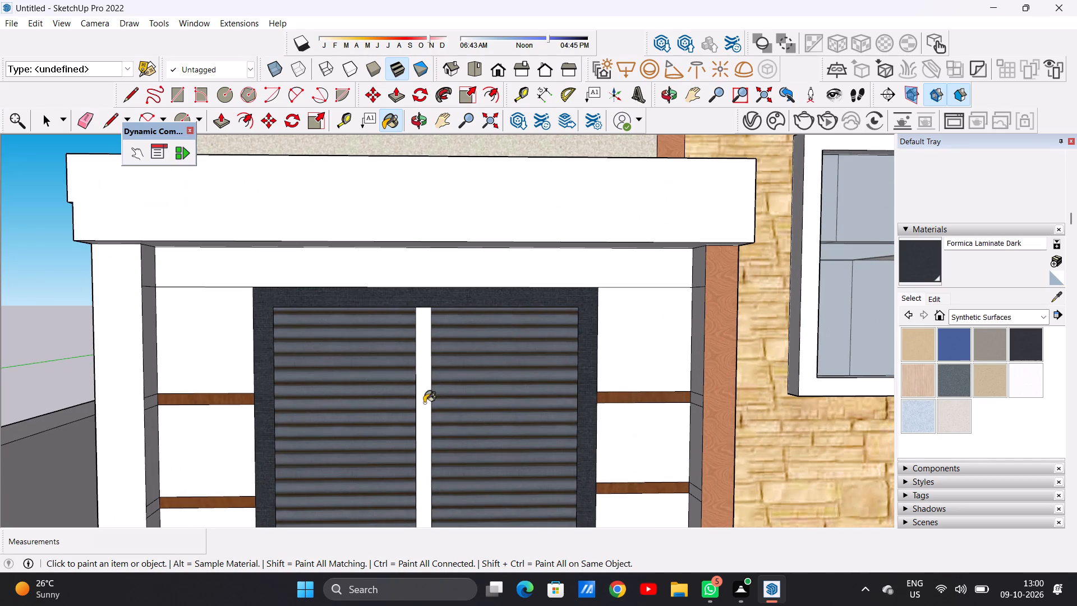
{"action": "left_click", "coordinate": [424, 402]}
{"action": "scroll", "coordinate": [428, 401], "scroll_direction": "down", "scroll_amount": 11}
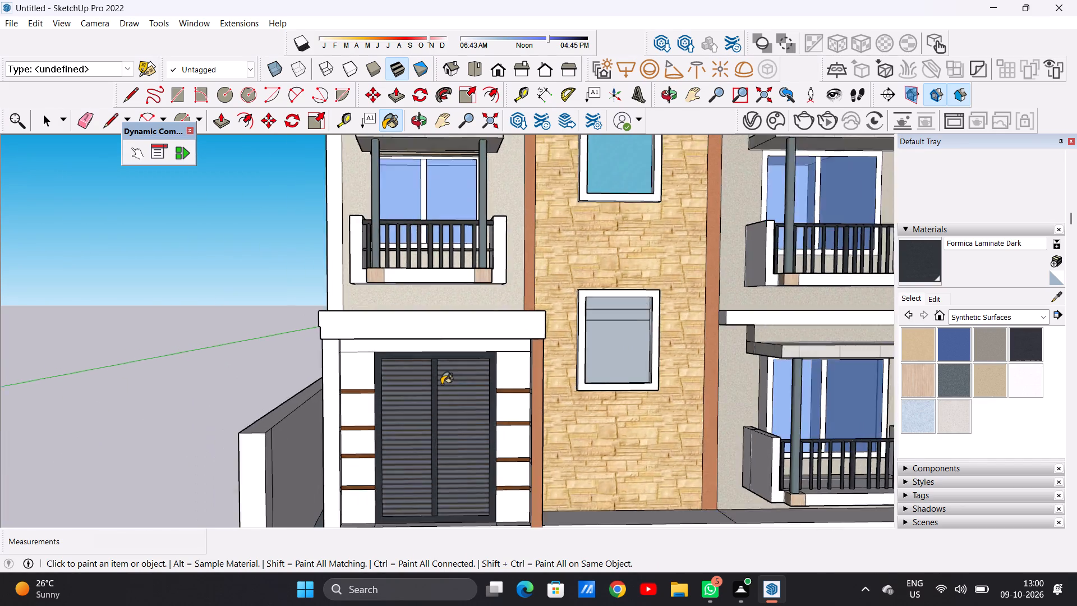
{"action": "scroll", "coordinate": [441, 384], "scroll_direction": "down", "scroll_amount": 5}
{"action": "key", "text": "space"}
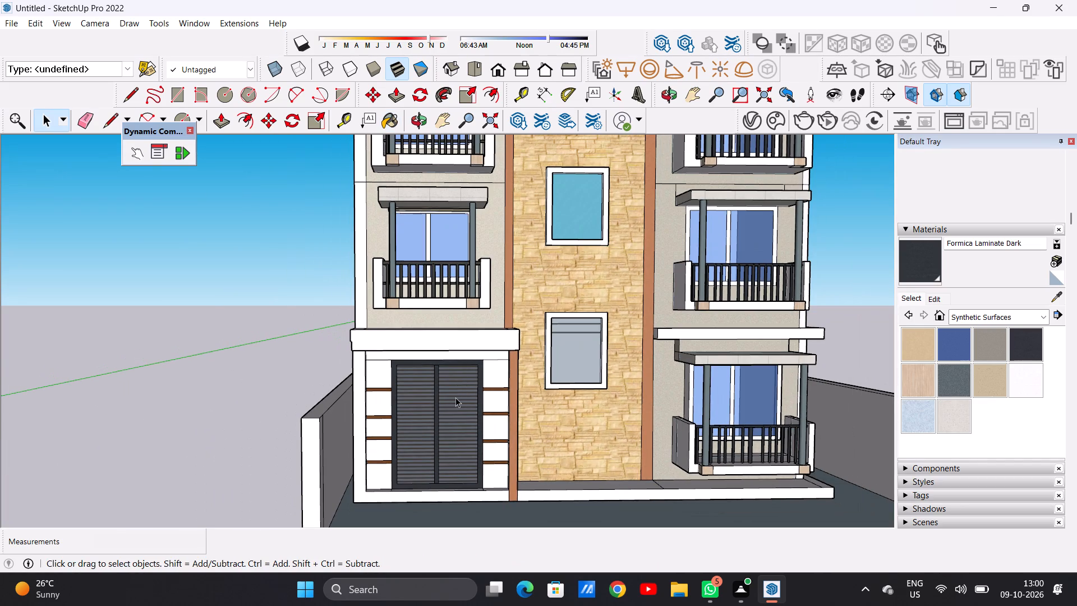
Paint the five panels between the entrance doors and the stone tower with Translucent Glass Gray from the Glass and Mirrors collection.
{"action": "left_click", "coordinate": [1043, 318]}
{"action": "left_click", "coordinate": [979, 383]}
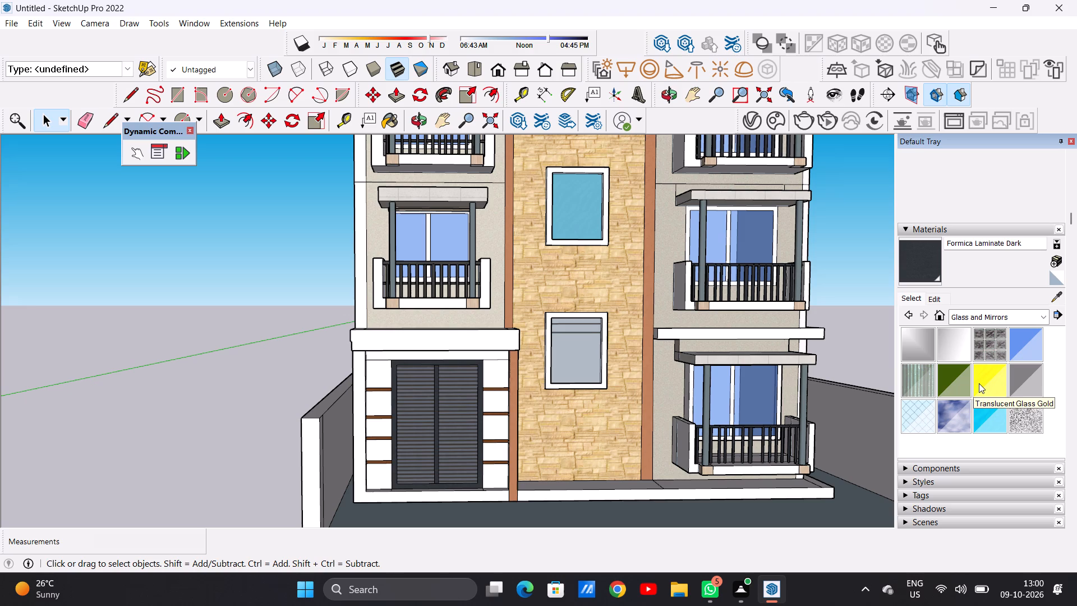
{"action": "left_click", "coordinate": [1023, 370]}
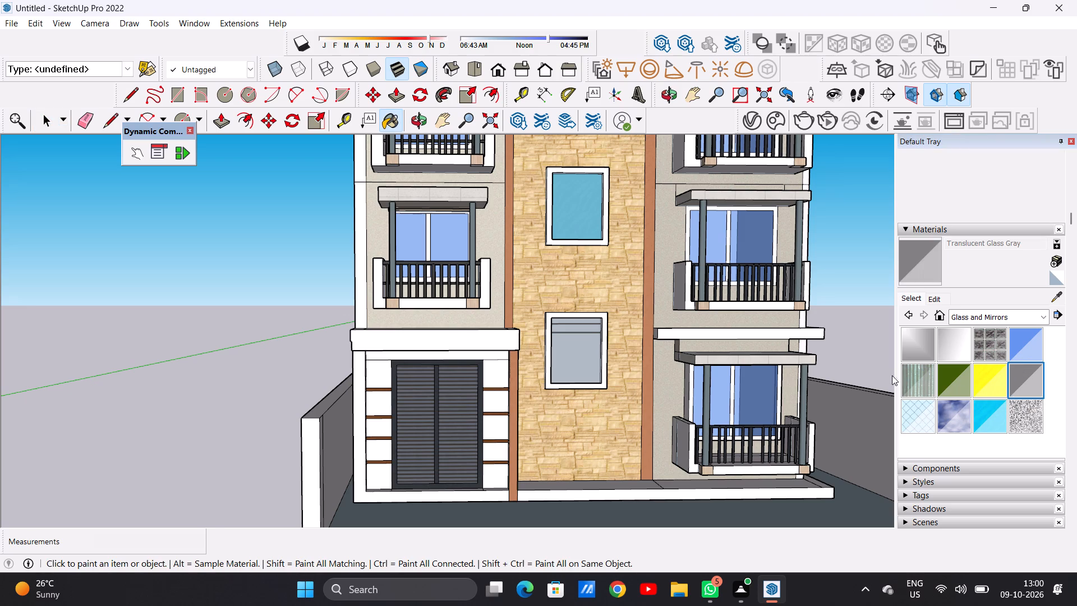
{"action": "scroll", "coordinate": [503, 384], "scroll_direction": "up", "scroll_amount": 8}
{"action": "left_click", "coordinate": [491, 377]}
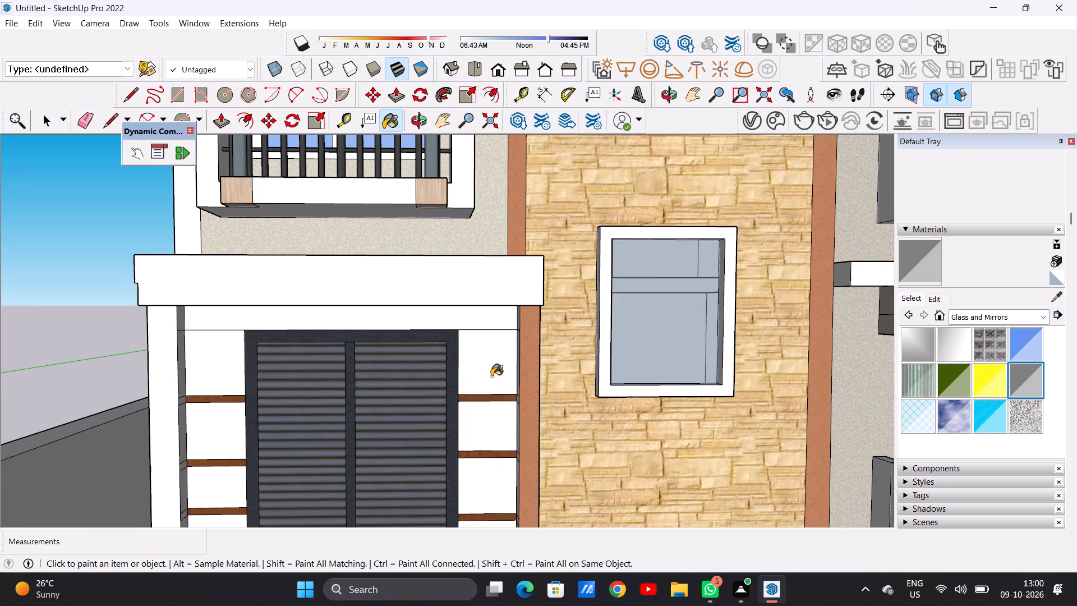
{"action": "left_click", "coordinate": [488, 423]}
{"action": "left_click", "coordinate": [490, 484]}
{"action": "scroll", "coordinate": [478, 394], "scroll_direction": "down", "scroll_amount": 9}
{"action": "scroll", "coordinate": [486, 471], "scroll_direction": "up", "scroll_amount": 12}
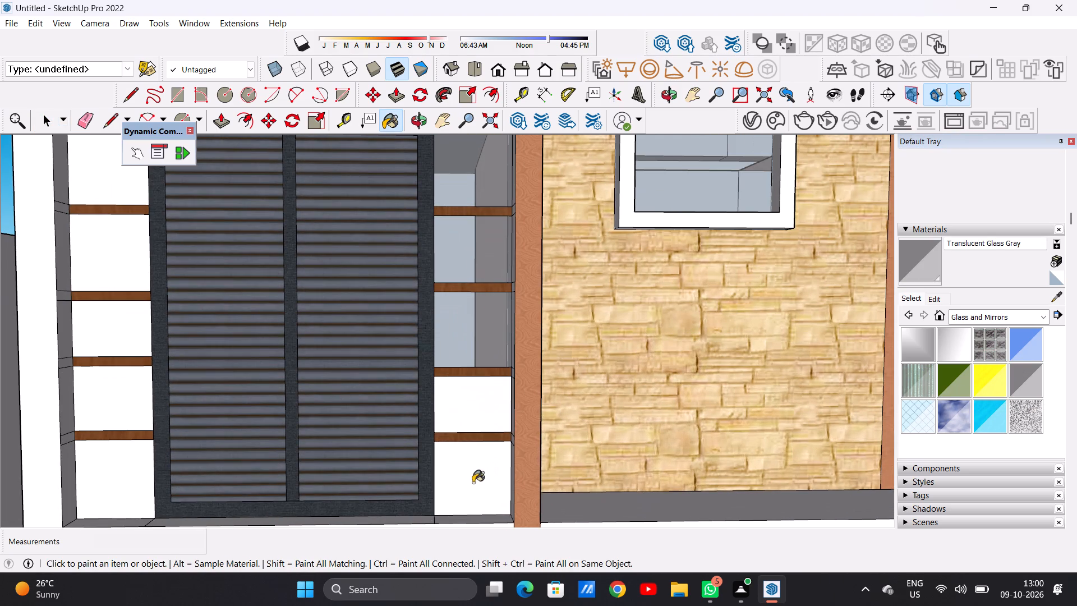
{"action": "left_click", "coordinate": [473, 483]}
{"action": "left_click", "coordinate": [469, 417]}
Paint the five panels between the entrance doors and the building's outer corner with Translucent Glass Gray.
{"action": "scroll", "coordinate": [475, 446], "scroll_direction": "down", "scroll_amount": 5}
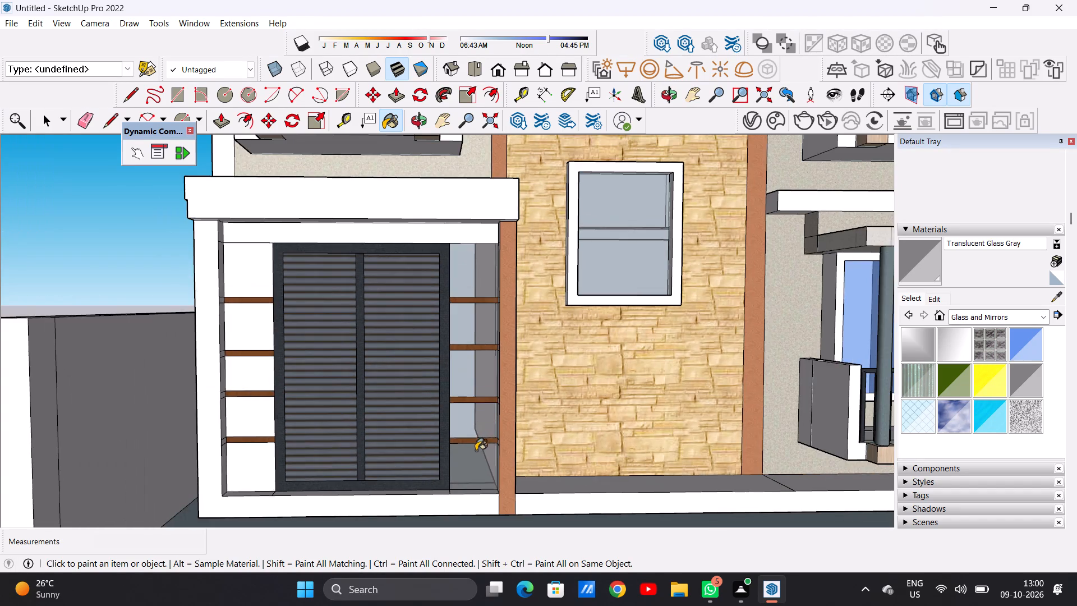
{"action": "scroll", "coordinate": [477, 455], "scroll_direction": "down", "scroll_amount": 3}
{"action": "scroll", "coordinate": [305, 323], "scroll_direction": "up", "scroll_amount": 9}
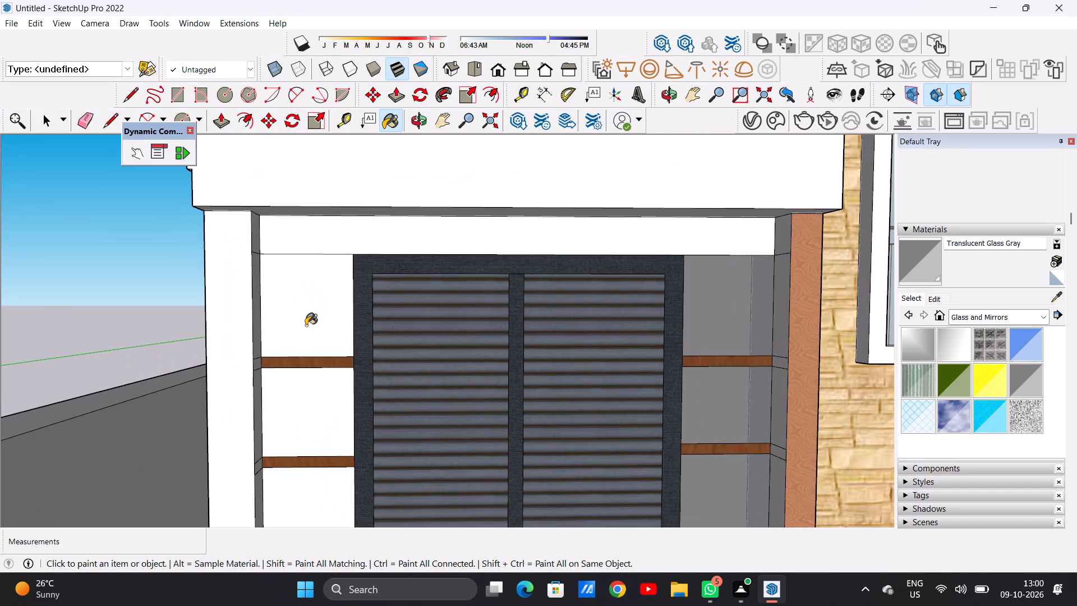
{"action": "left_click", "coordinate": [306, 325]}
{"action": "left_click", "coordinate": [325, 421]}
{"action": "left_click", "coordinate": [318, 501]}
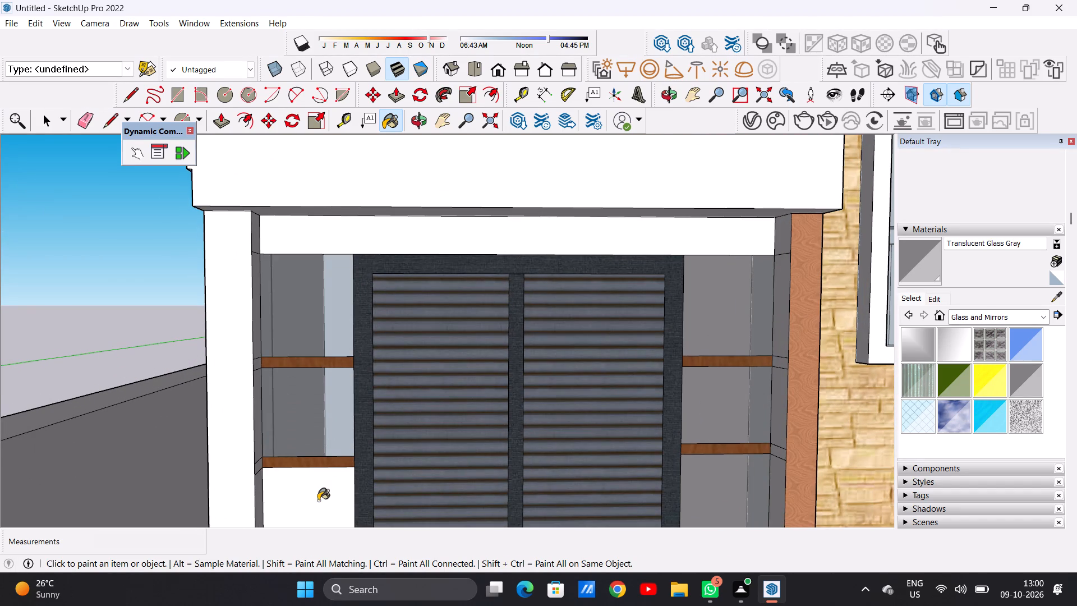
{"action": "scroll", "coordinate": [321, 387], "scroll_direction": "down", "scroll_amount": 15}
{"action": "scroll", "coordinate": [329, 457], "scroll_direction": "up", "scroll_amount": 6}
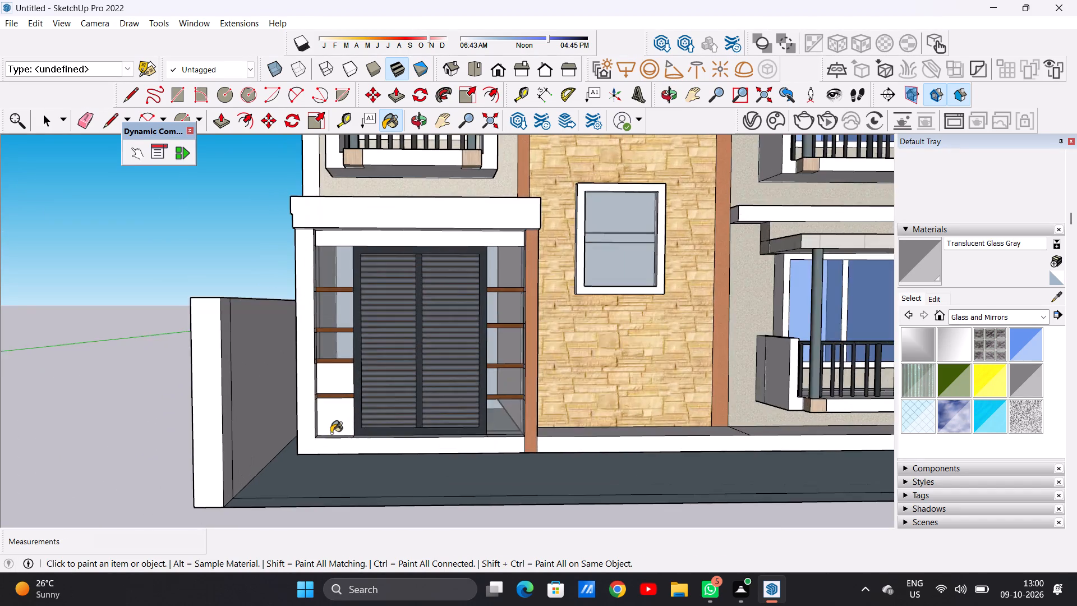
{"action": "scroll", "coordinate": [331, 433], "scroll_direction": "up", "scroll_amount": 5}
{"action": "left_click", "coordinate": [327, 418]}
{"action": "left_click", "coordinate": [330, 342]}
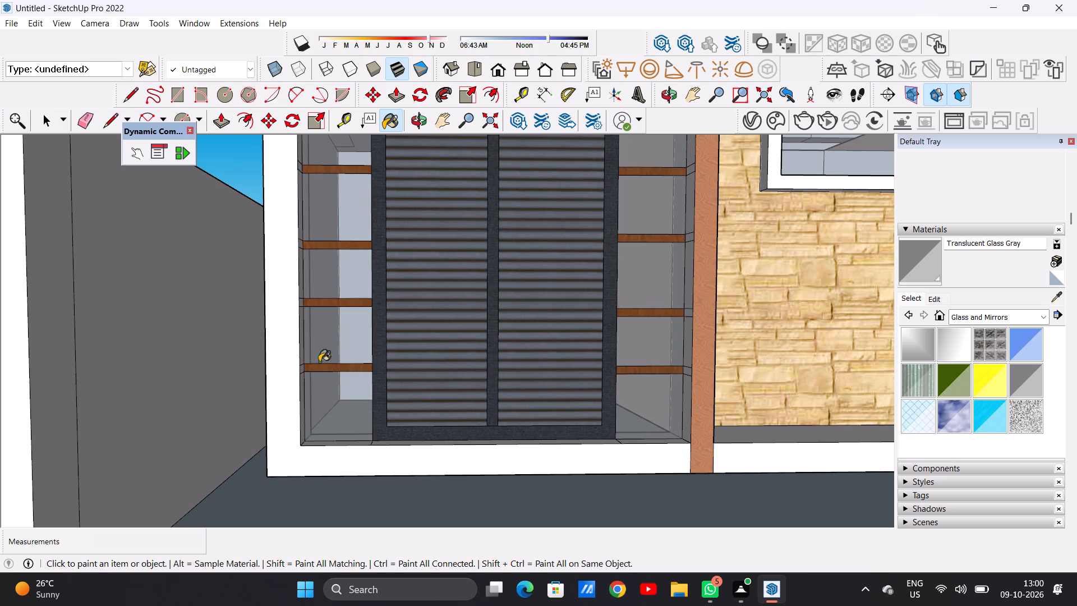
{"action": "scroll", "coordinate": [332, 396], "scroll_direction": "down", "scroll_amount": 8}
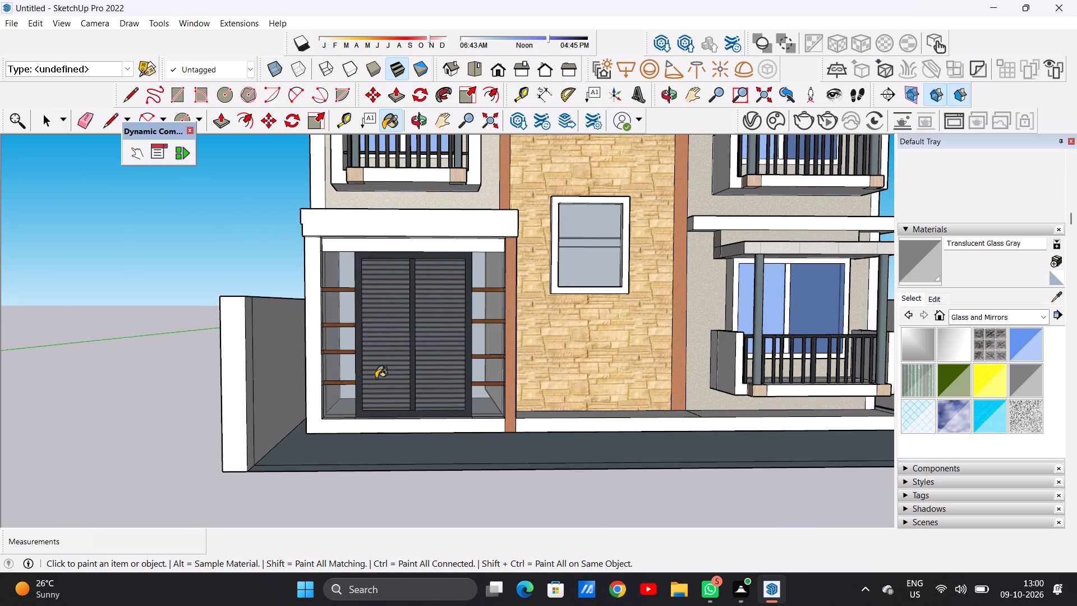
{"action": "key", "text": "space"}
{"action": "scroll", "coordinate": [369, 358], "scroll_direction": "down", "scroll_amount": 2}
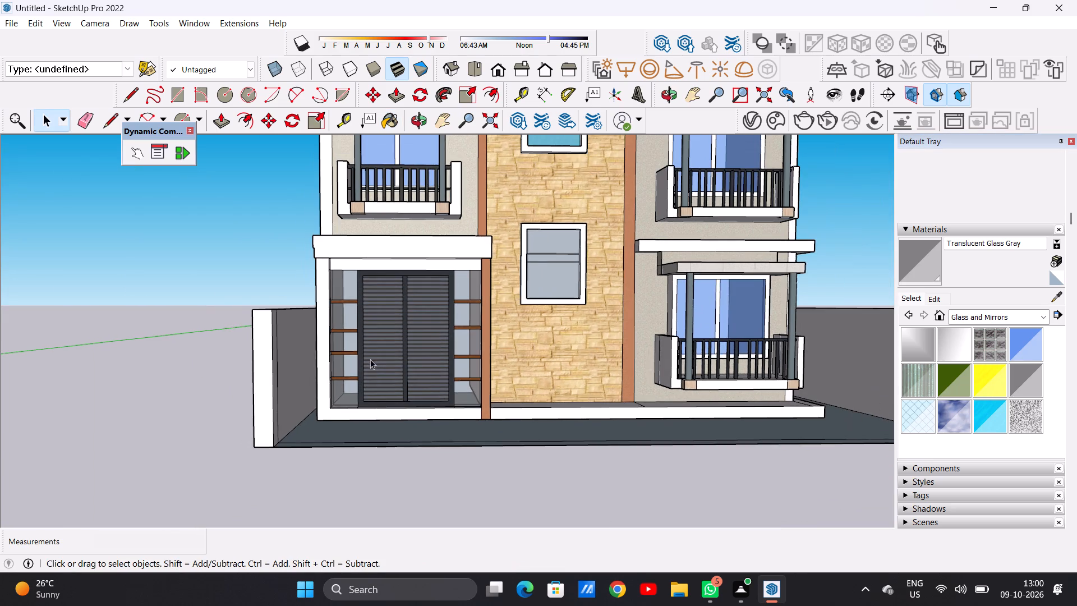
{"action": "scroll", "coordinate": [360, 370], "scroll_direction": "down", "scroll_amount": 7}
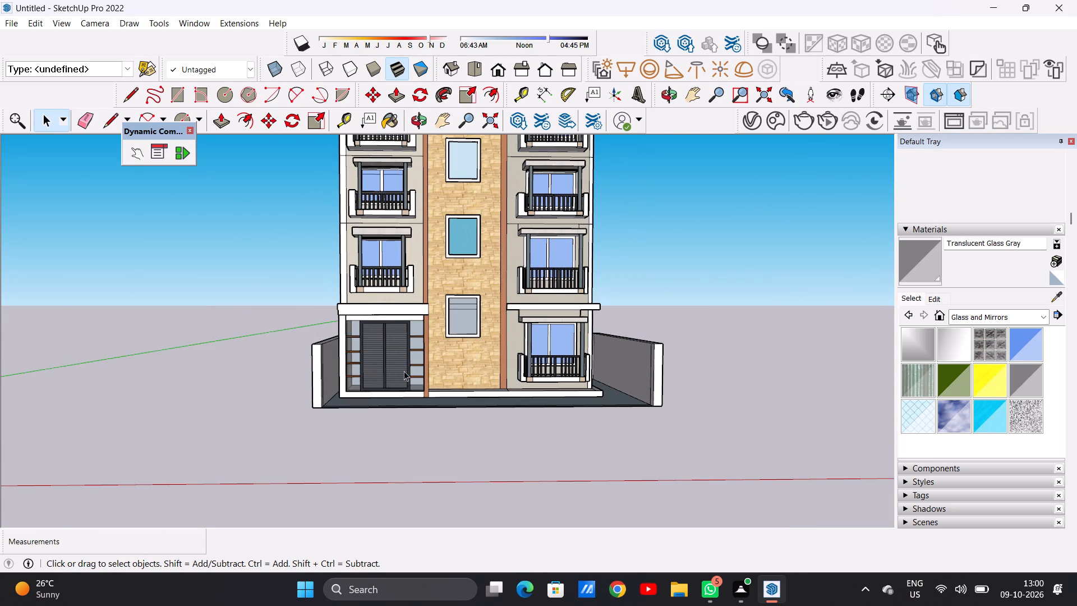
Paint the upper segments of the entrance recess's side face nearest the stone tower with Wood Veneer 02 from the Wood collection.
{"action": "left_click", "coordinate": [1043, 311]}
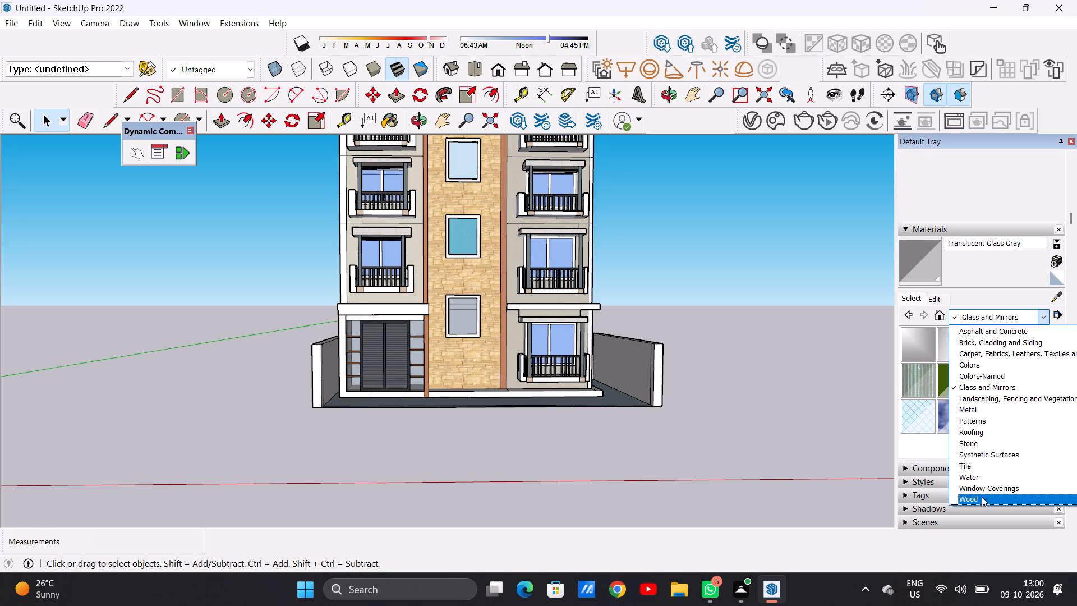
{"action": "left_click", "coordinate": [982, 497]}
{"action": "left_click", "coordinate": [1018, 423]}
{"action": "middle_click_drag", "start_coordinate": [399, 375], "coordinate": [414, 379]}
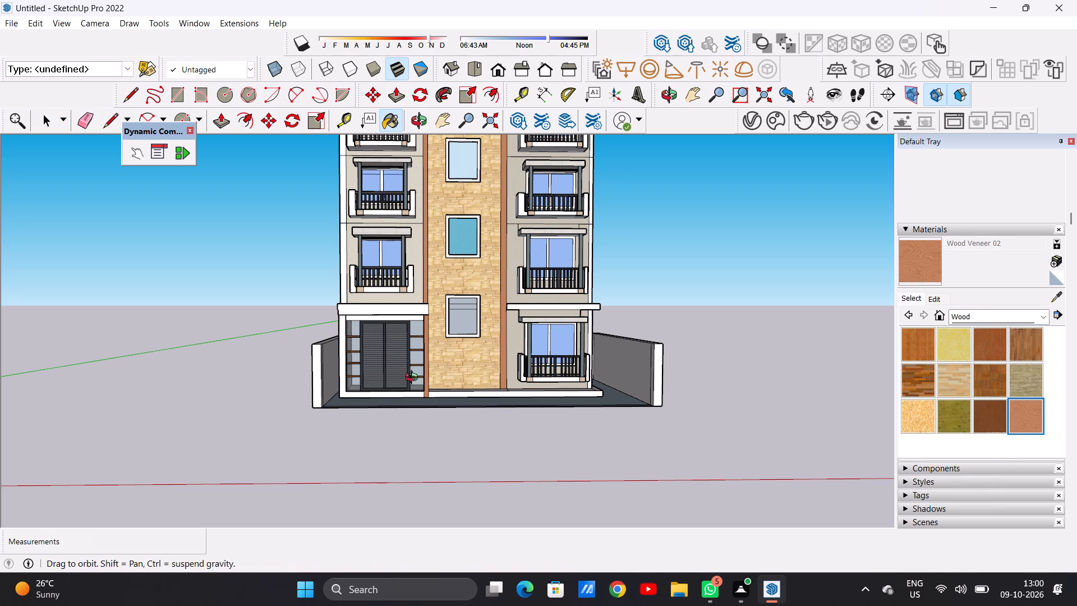
{"action": "middle_click_drag", "start_coordinate": [414, 379], "coordinate": [583, 382]}
{"action": "scroll", "coordinate": [433, 341], "scroll_direction": "up", "scroll_amount": 13}
{"action": "scroll", "coordinate": [432, 330], "scroll_direction": "down", "scroll_amount": 1}
{"action": "scroll", "coordinate": [432, 329], "scroll_direction": "up", "scroll_amount": 3}
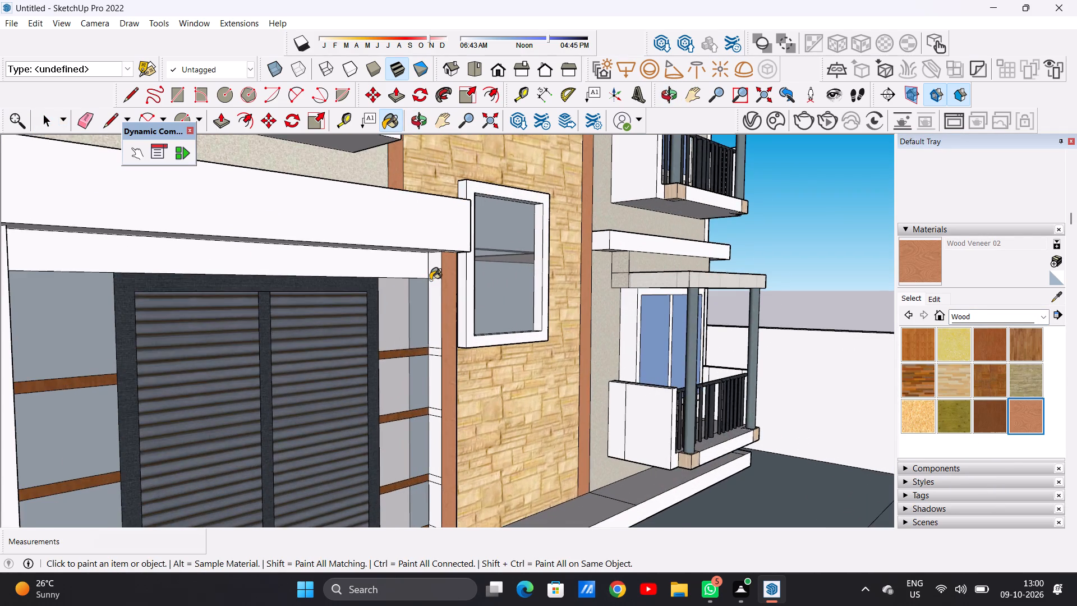
{"action": "left_click", "coordinate": [433, 268]}
{"action": "left_click", "coordinate": [431, 310]}
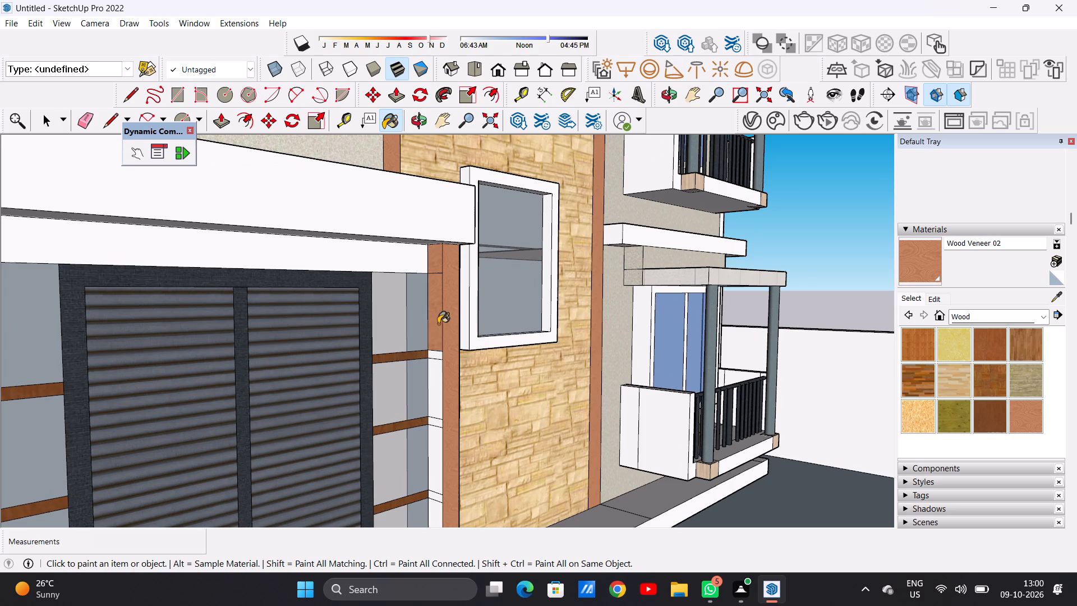
{"action": "left_click", "coordinate": [435, 361]}
{"action": "left_click", "coordinate": [435, 380]}
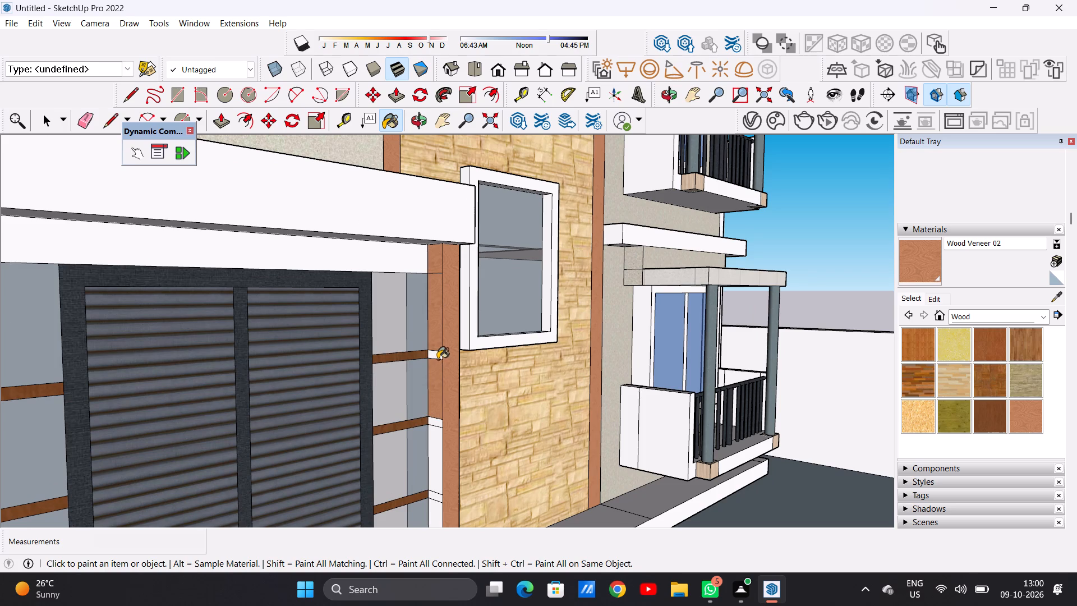
{"action": "left_click", "coordinate": [438, 359]}
{"action": "left_click", "coordinate": [438, 428]}
{"action": "scroll", "coordinate": [427, 376], "scroll_direction": "up", "scroll_amount": 6}
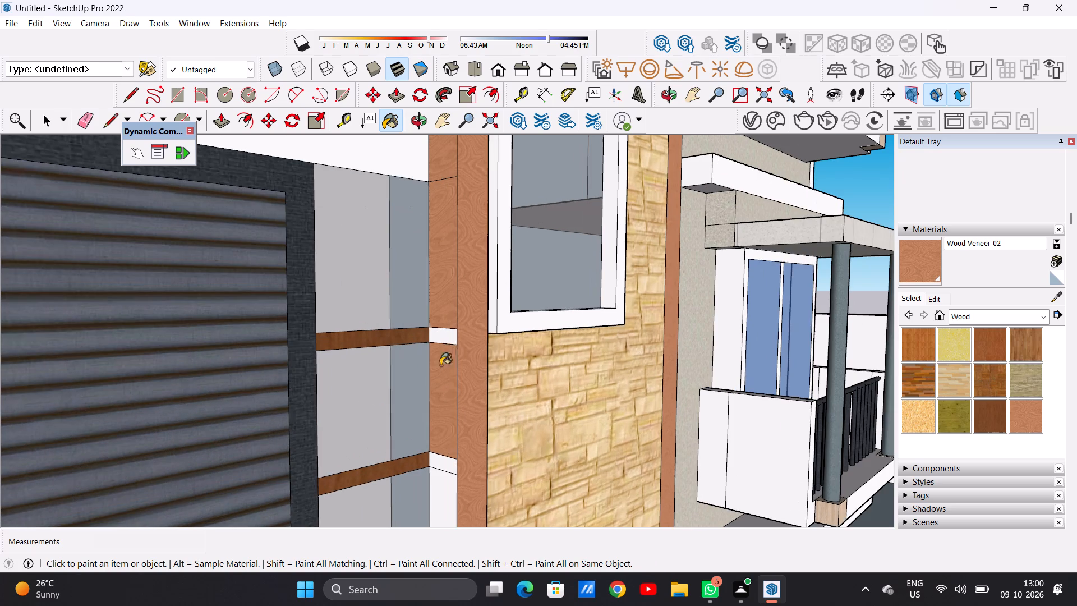
{"action": "left_click", "coordinate": [444, 341]}
{"action": "left_click", "coordinate": [445, 469]}
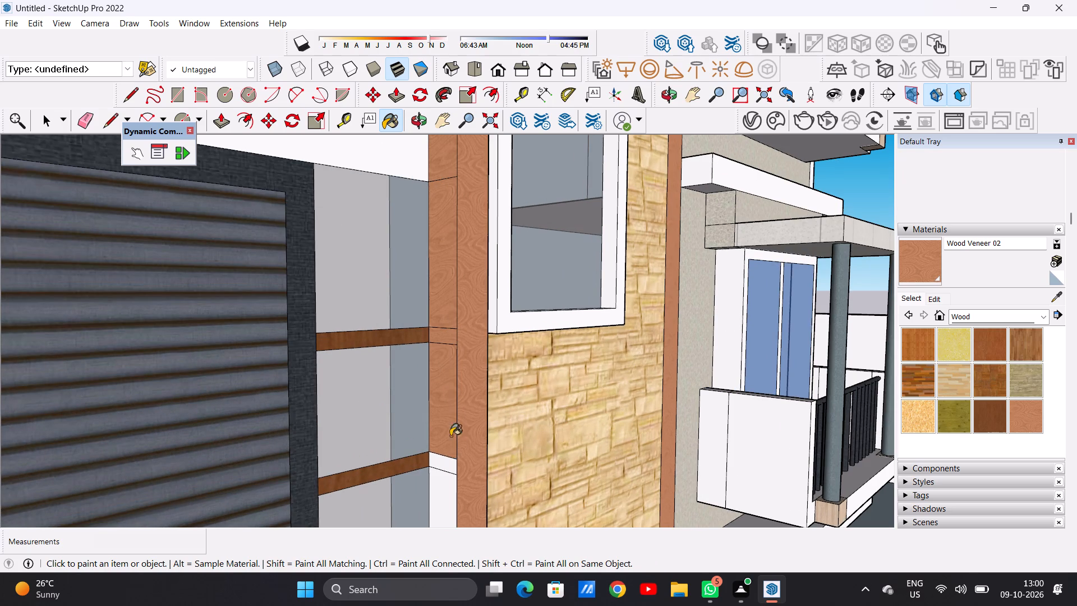
Paint the remaining lower segments of the recess side face nearest the stone tower with Wood Veneer 02, down to the base.
{"action": "scroll", "coordinate": [442, 376], "scroll_direction": "down", "scroll_amount": 20}
{"action": "scroll", "coordinate": [452, 427], "scroll_direction": "up", "scroll_amount": 8}
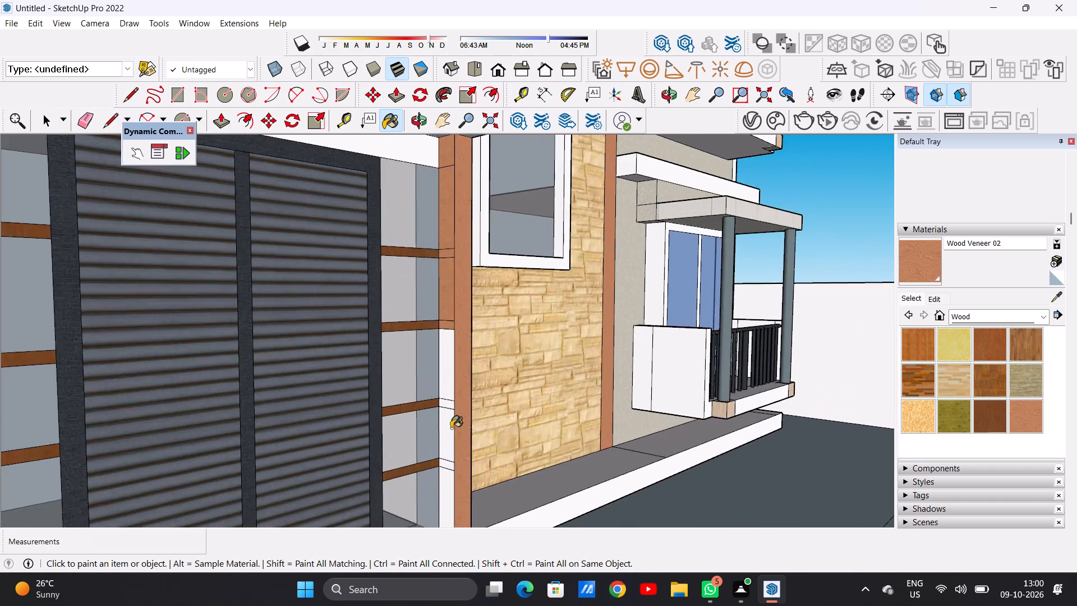
{"action": "scroll", "coordinate": [451, 428], "scroll_direction": "up", "scroll_amount": 5}
{"action": "left_click", "coordinate": [445, 346]}
{"action": "left_click", "coordinate": [446, 386]}
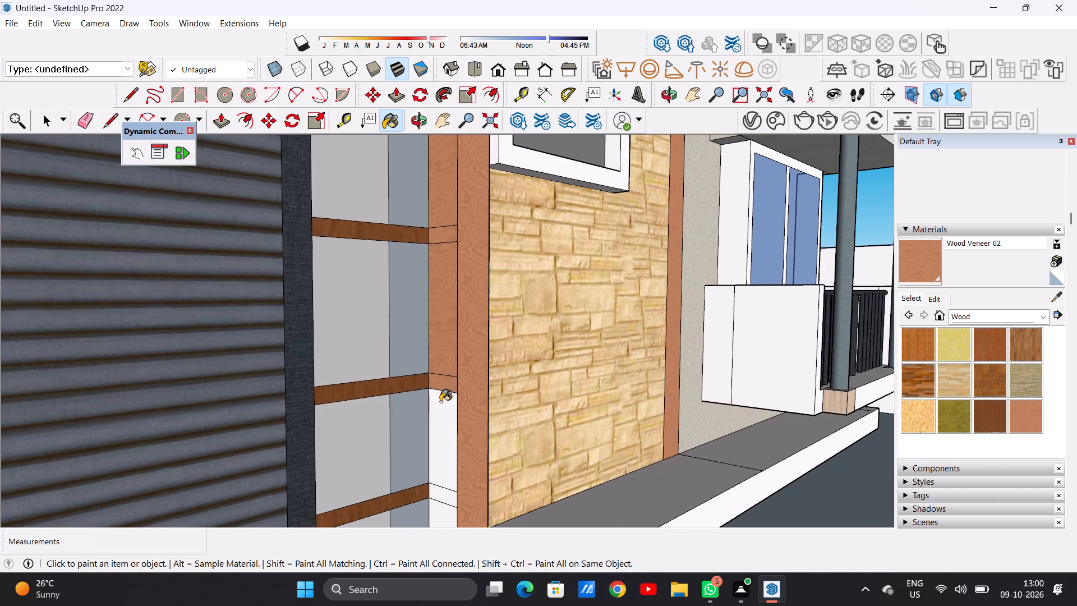
{"action": "left_click", "coordinate": [439, 416]}
{"action": "left_click", "coordinate": [438, 496]}
{"action": "scroll", "coordinate": [444, 371], "scroll_direction": "down", "scroll_amount": 8}
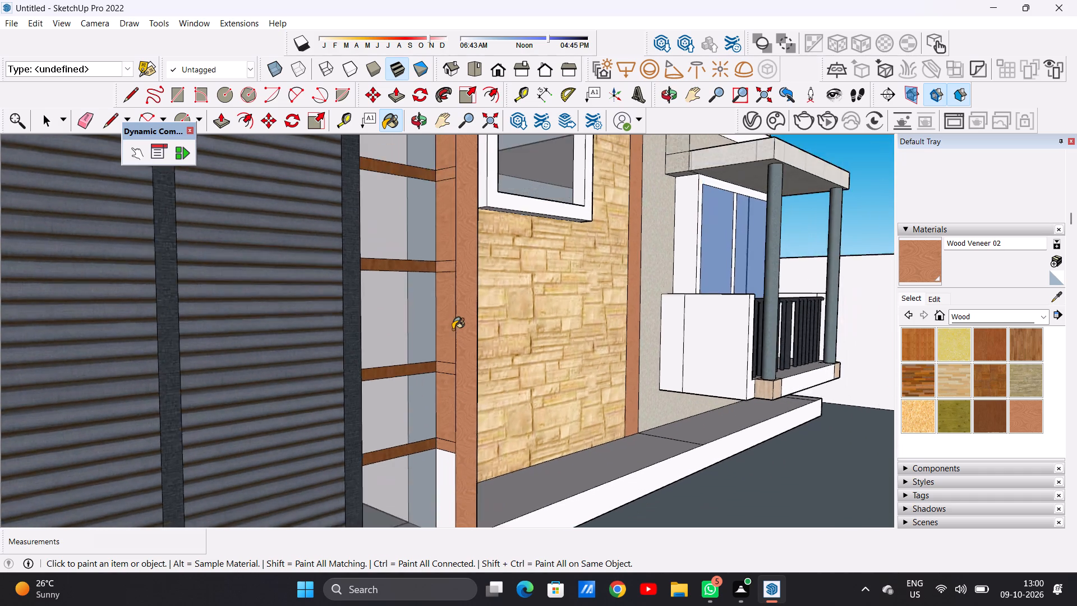
{"action": "scroll", "coordinate": [453, 329], "scroll_direction": "down", "scroll_amount": 6}
{"action": "scroll", "coordinate": [452, 446], "scroll_direction": "up", "scroll_amount": 9}
{"action": "left_click", "coordinate": [447, 416]}
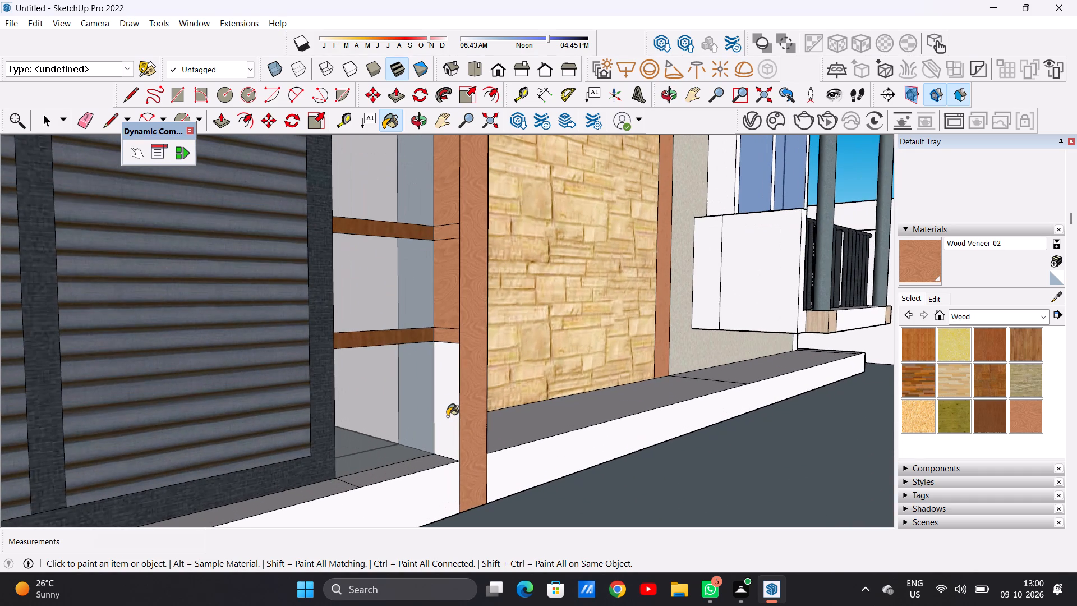
Paint the upper segments of the entrance recess's opposite side face, at the building's outer corner, with Wood Veneer 02.
{"action": "scroll", "coordinate": [449, 425], "scroll_direction": "down", "scroll_amount": 17}
{"action": "middle_click_drag", "start_coordinate": [489, 448], "coordinate": [426, 455]}
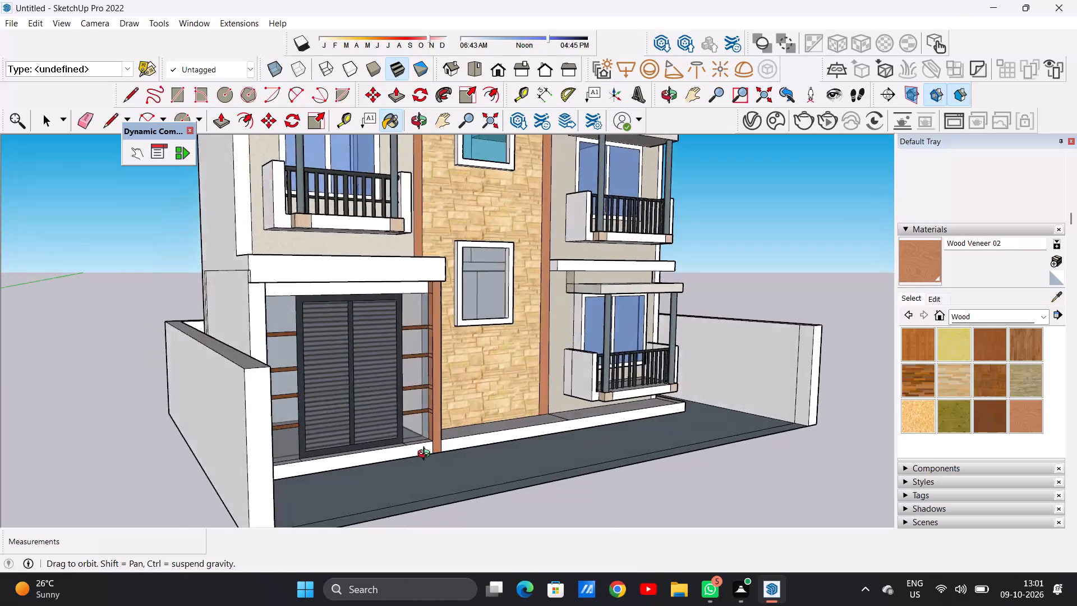
{"action": "middle_click_drag", "start_coordinate": [426, 455], "coordinate": [198, 461]}
{"action": "scroll", "coordinate": [237, 305], "scroll_direction": "up", "scroll_amount": 5}
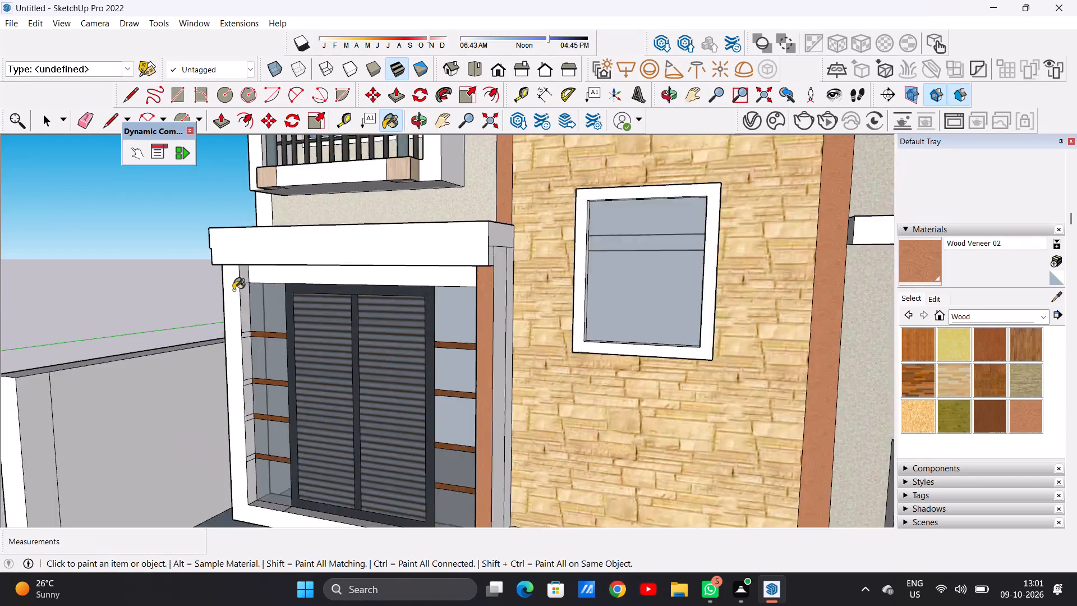
{"action": "scroll", "coordinate": [233, 290], "scroll_direction": "up", "scroll_amount": 9}
{"action": "left_click", "coordinate": [243, 259]}
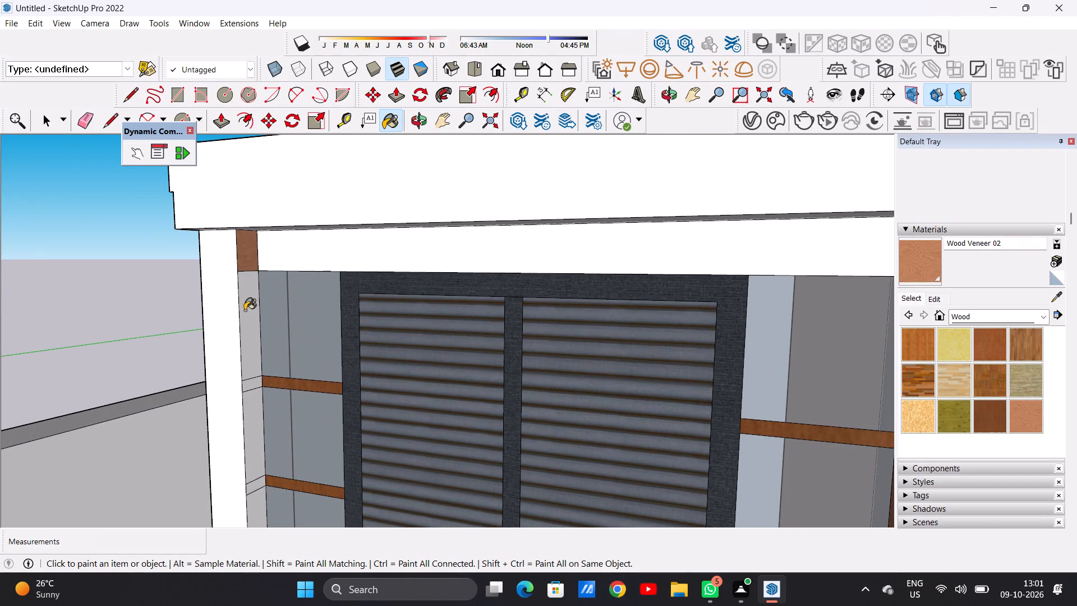
{"action": "left_click", "coordinate": [247, 311]}
{"action": "left_click_drag", "start_coordinate": [253, 389], "coordinate": [246, 380]}
{"action": "left_click", "coordinate": [254, 416]}
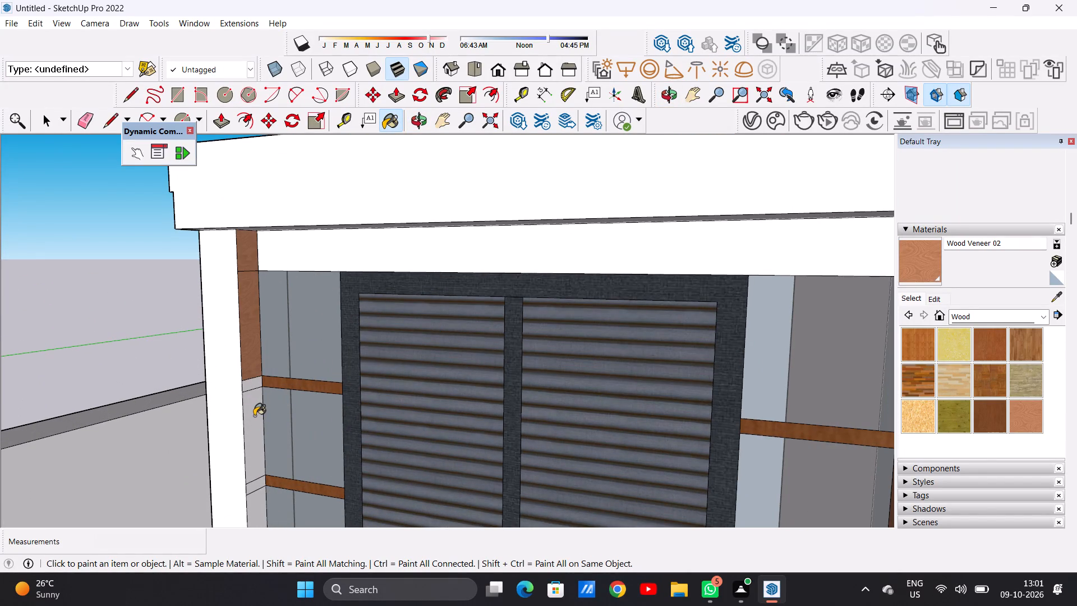
{"action": "left_click", "coordinate": [249, 391]}
{"action": "scroll", "coordinate": [271, 342], "scroll_direction": "down", "scroll_amount": 11}
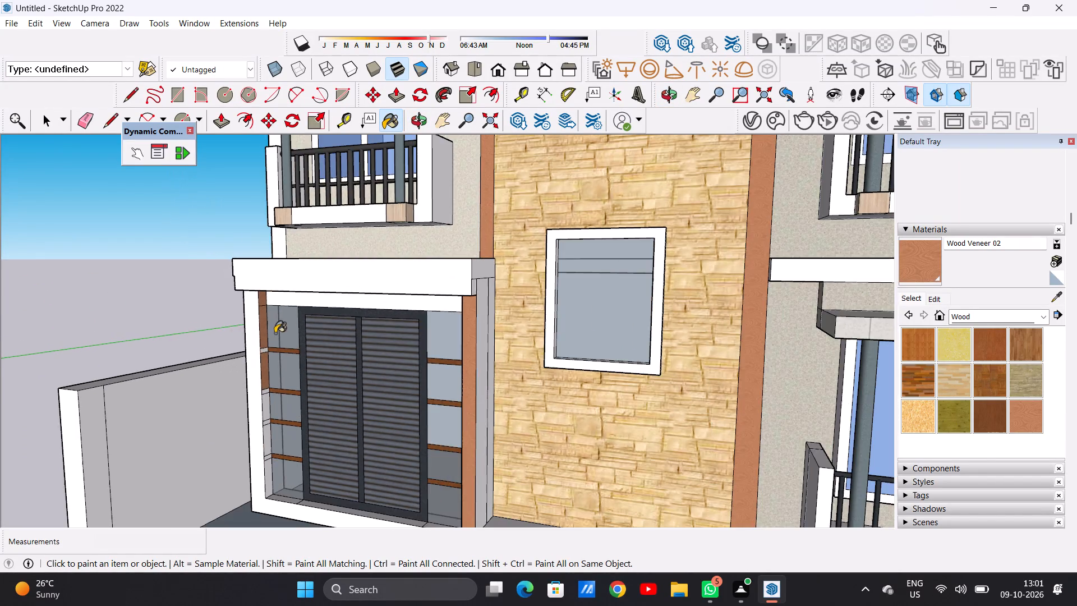
{"action": "scroll", "coordinate": [268, 414], "scroll_direction": "up", "scroll_amount": 13}
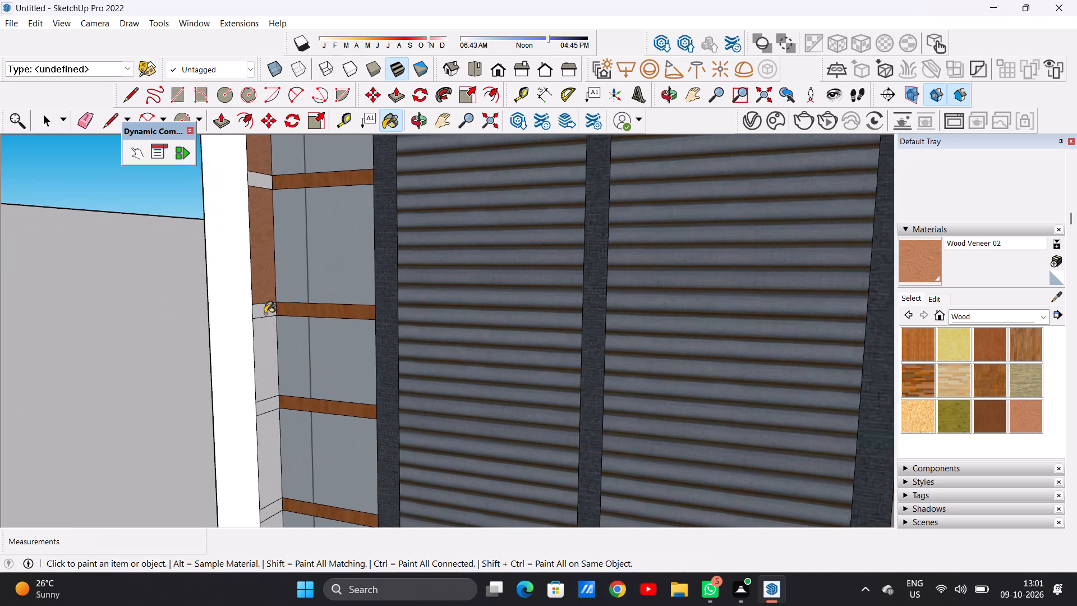
{"action": "left_click", "coordinate": [265, 314]}
{"action": "left_click", "coordinate": [265, 347]}
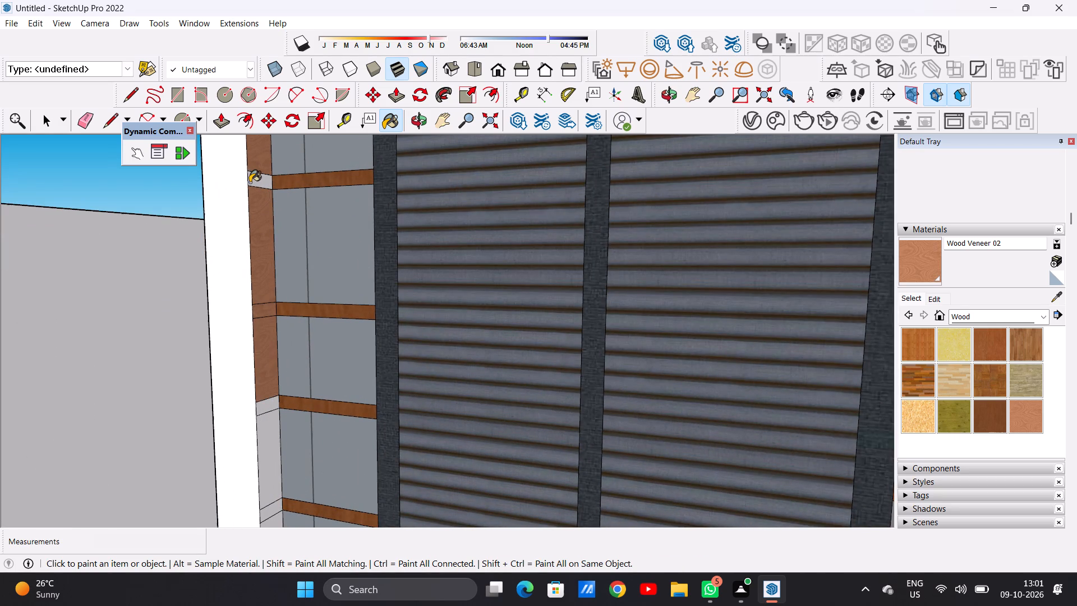
{"action": "left_click", "coordinate": [250, 182]}
Paint the remaining lower segments of the recess side face at the outer corner with Wood Veneer 02, down to the base.
{"action": "scroll", "coordinate": [272, 306], "scroll_direction": "down", "scroll_amount": 4}
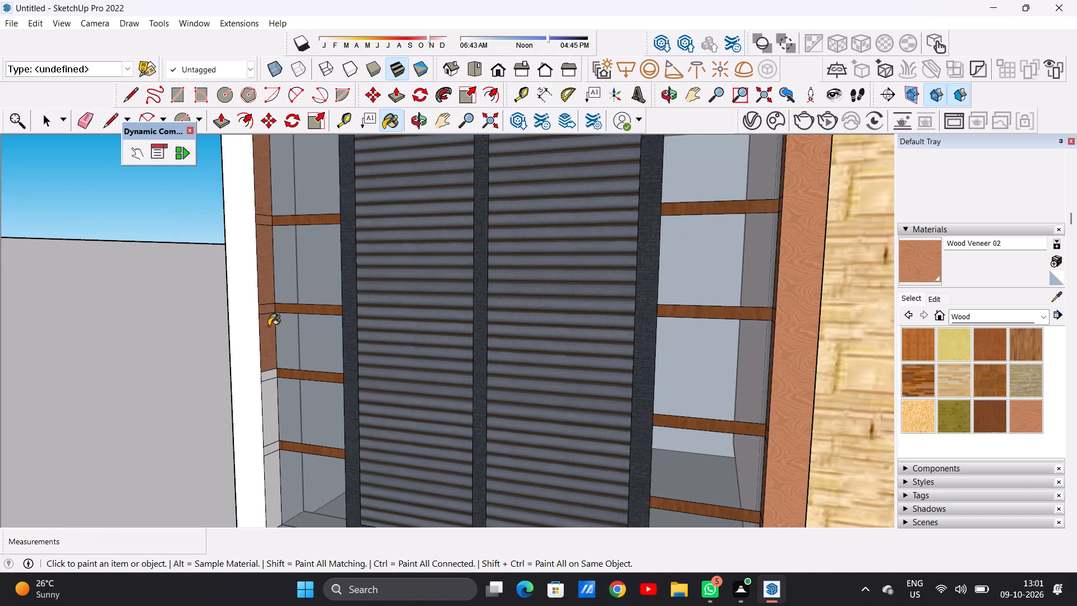
{"action": "scroll", "coordinate": [269, 328], "scroll_direction": "down", "scroll_amount": 1}
{"action": "scroll", "coordinate": [247, 370], "scroll_direction": "up", "scroll_amount": 9}
{"action": "left_click", "coordinate": [291, 368]}
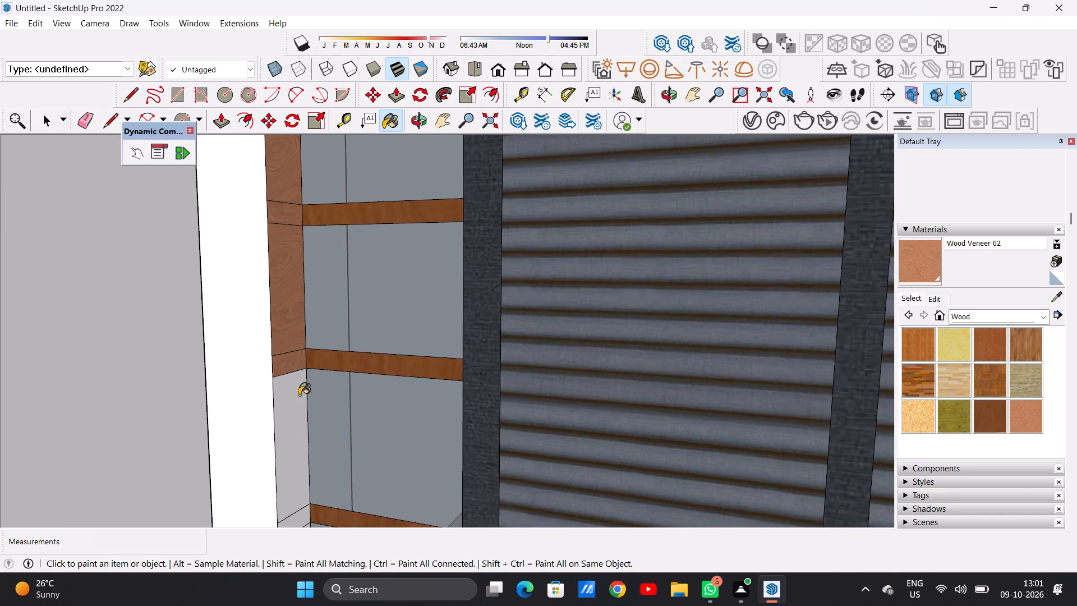
{"action": "left_click", "coordinate": [299, 395]}
{"action": "scroll", "coordinate": [269, 357], "scroll_direction": "down", "scroll_amount": 11}
{"action": "scroll", "coordinate": [286, 429], "scroll_direction": "up", "scroll_amount": 11}
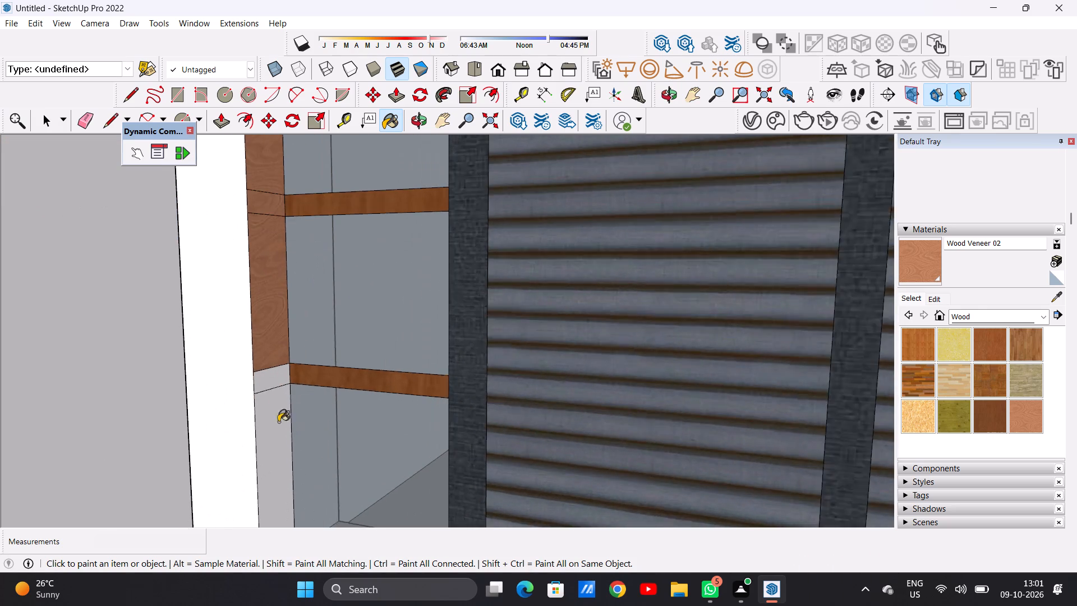
{"action": "left_click", "coordinate": [261, 371]}
{"action": "left_click", "coordinate": [271, 408]}
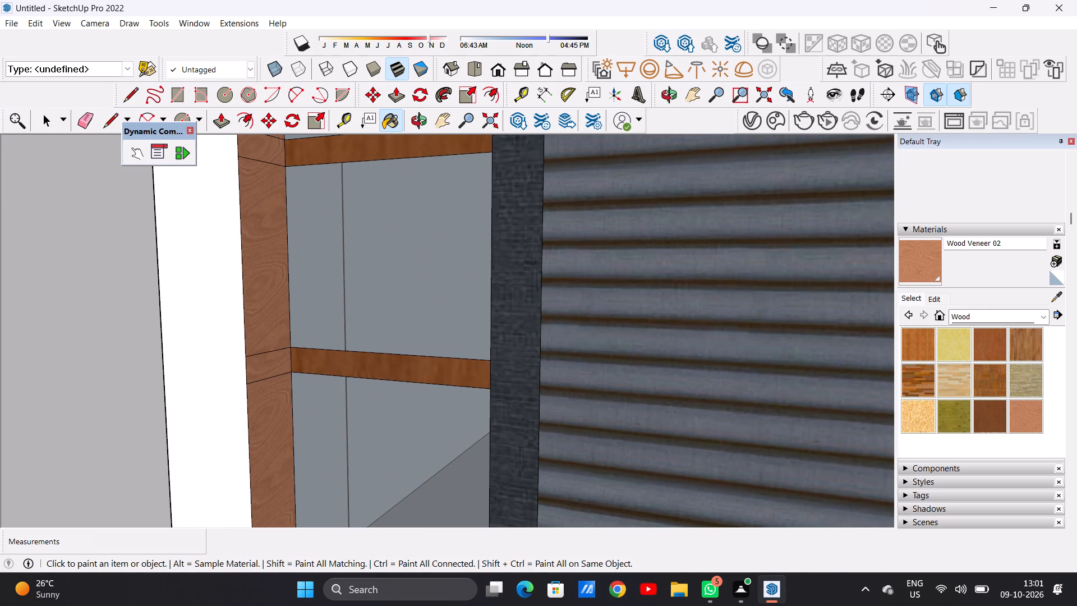
{"action": "scroll", "coordinate": [275, 417], "scroll_direction": "down", "scroll_amount": 14}
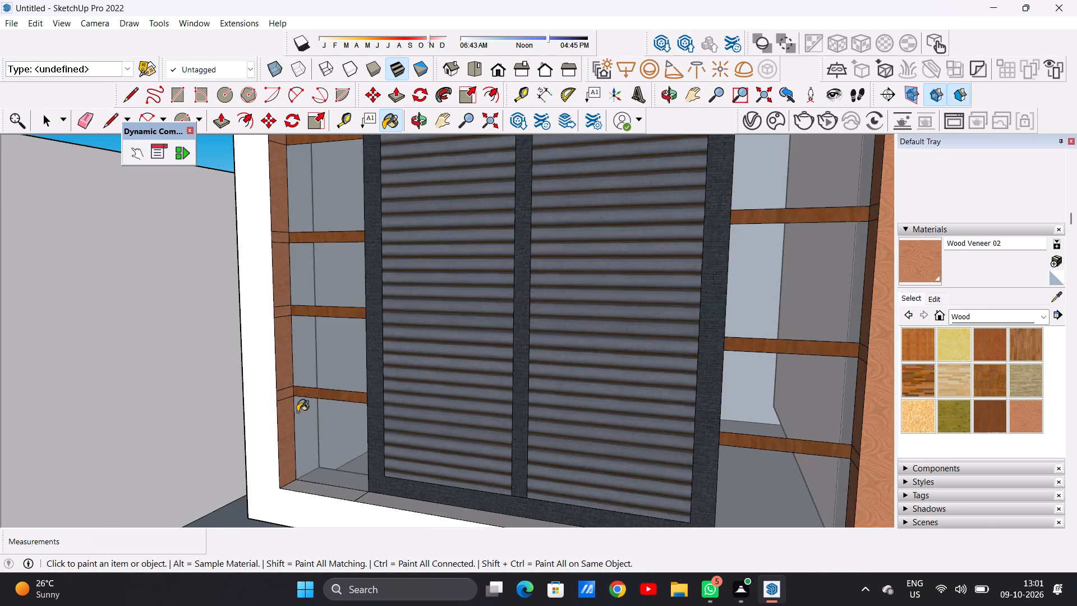
Review the finished entrance and the building's front facade from several angles to judge which parts still need a finish.
{"action": "scroll", "coordinate": [297, 412], "scroll_direction": "down", "scroll_amount": 12}
{"action": "middle_click_drag", "start_coordinate": [274, 438], "coordinate": [392, 442]}
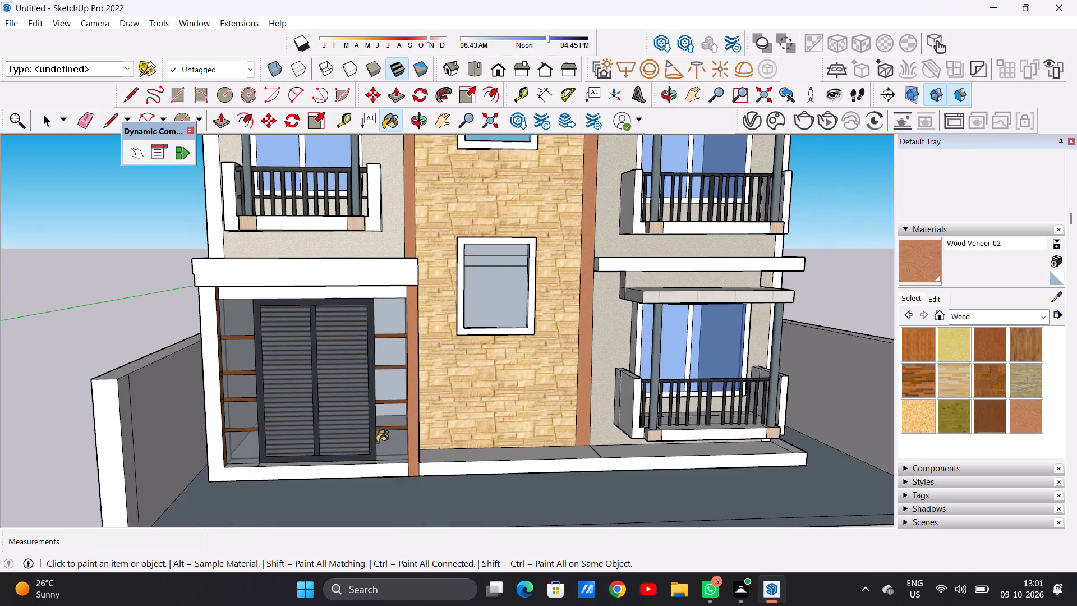
{"action": "scroll", "coordinate": [363, 431], "scroll_direction": "down", "scroll_amount": 2}
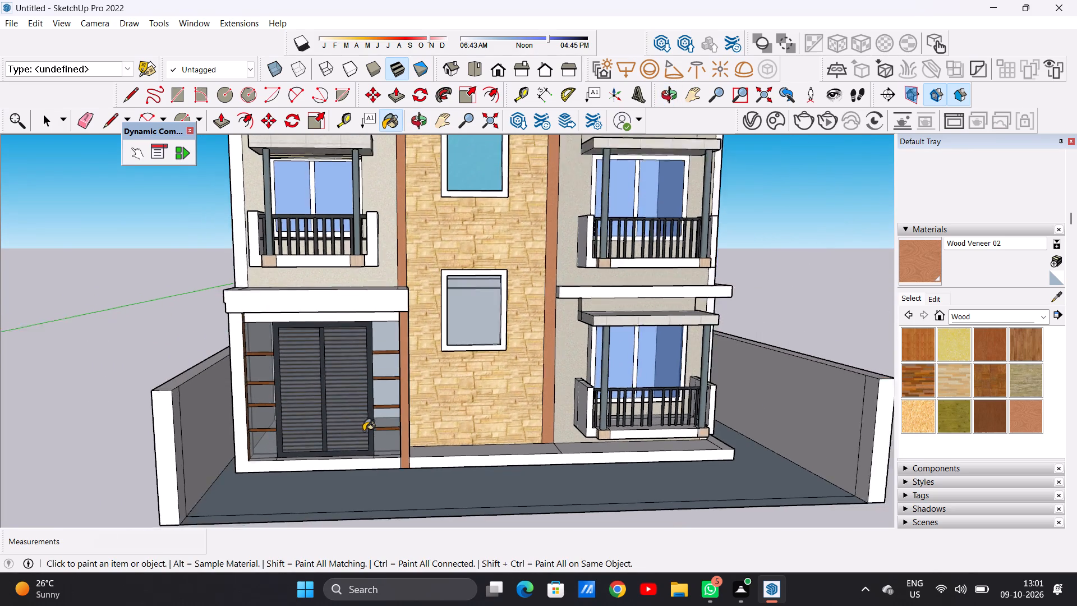
{"action": "scroll", "coordinate": [363, 431], "scroll_direction": "down", "scroll_amount": 4}
{"action": "scroll", "coordinate": [303, 452], "scroll_direction": "down", "scroll_amount": 5}
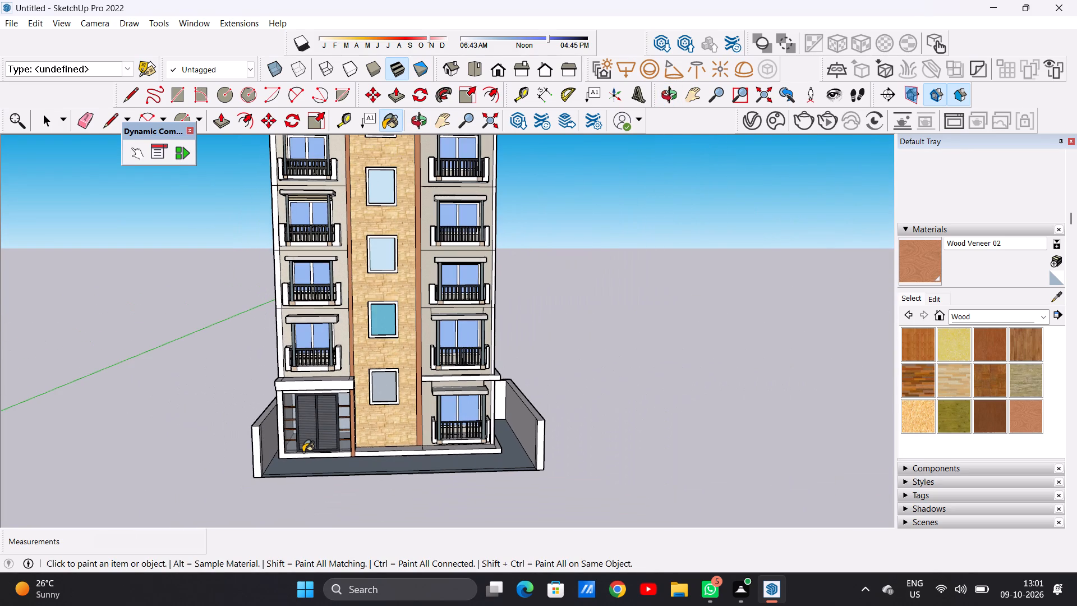
{"action": "key", "text": "space"}
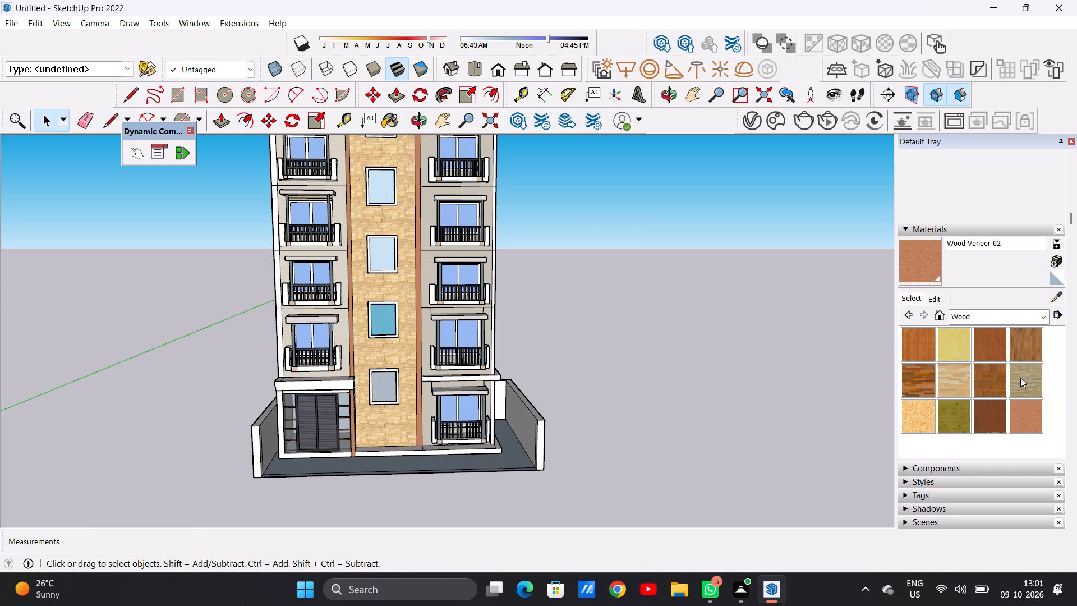
{"action": "scroll", "coordinate": [370, 397], "scroll_direction": "down", "scroll_amount": 6}
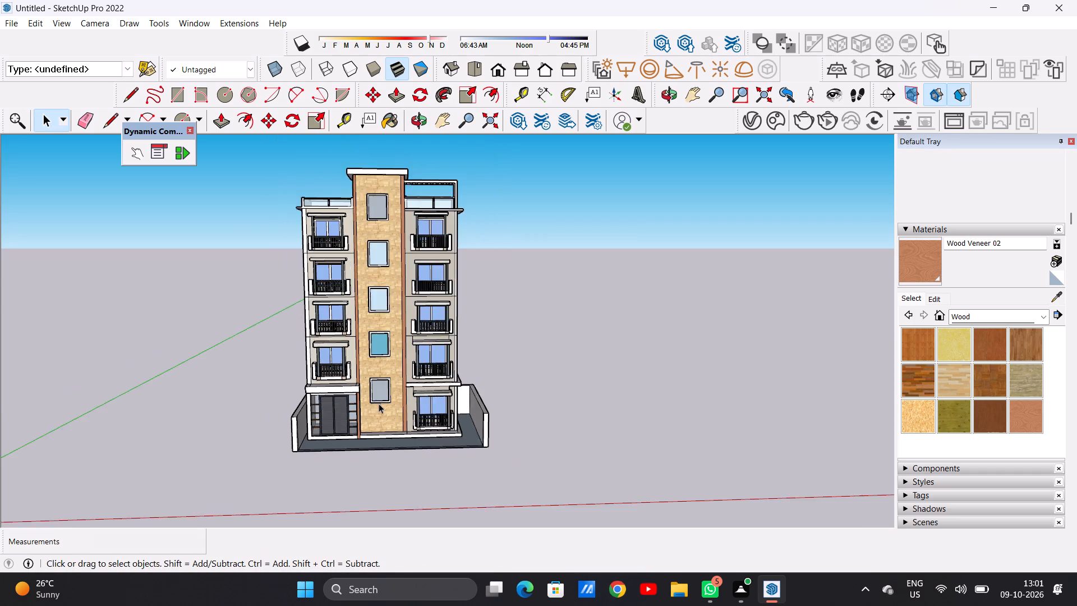
{"action": "scroll", "coordinate": [379, 403], "scroll_direction": "down", "scroll_amount": 1}
{"action": "scroll", "coordinate": [405, 311], "scroll_direction": "up", "scroll_amount": 7}
{"action": "scroll", "coordinate": [417, 262], "scroll_direction": "up", "scroll_amount": 6}
{"action": "middle_click_drag", "start_coordinate": [434, 283], "coordinate": [142, 306]}
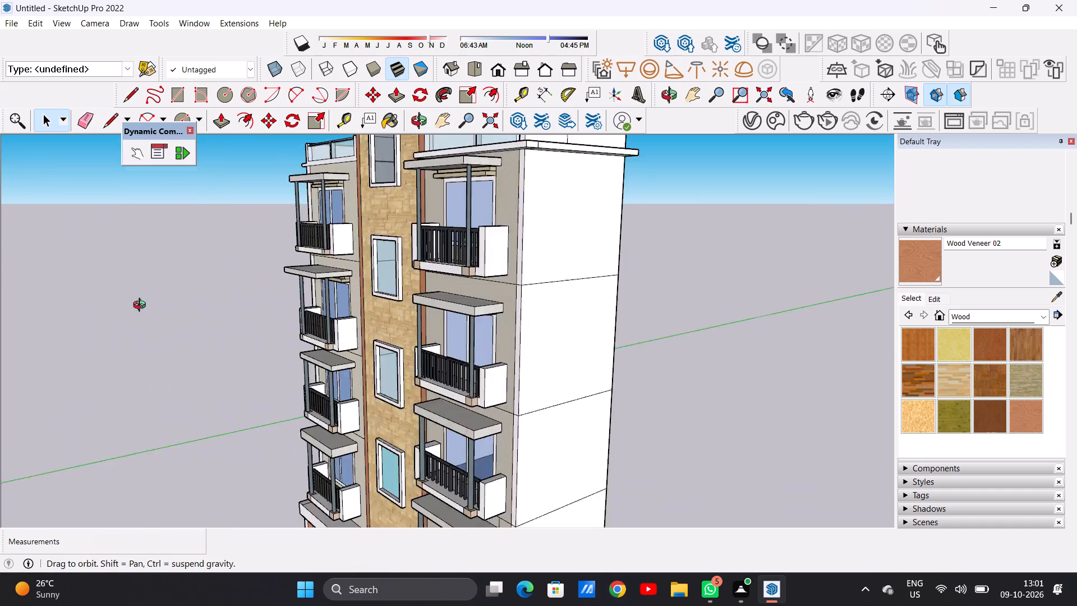
{"action": "middle_click_drag", "start_coordinate": [142, 306], "coordinate": [421, 279]}
{"action": "scroll", "coordinate": [437, 285], "scroll_direction": "down", "scroll_amount": 1}
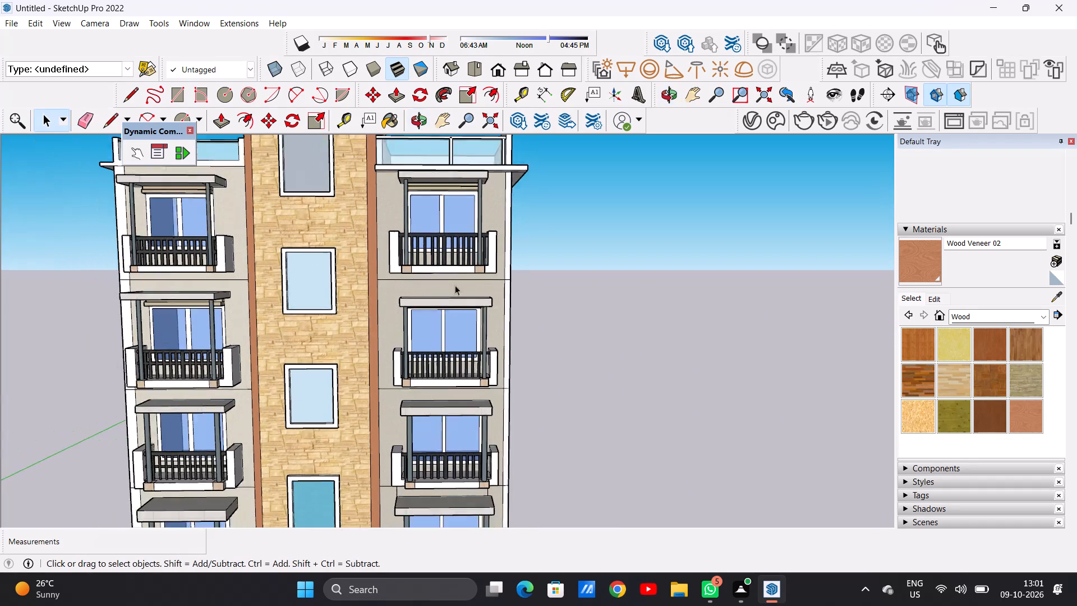
{"action": "scroll", "coordinate": [455, 285], "scroll_direction": "down", "scroll_amount": 4}
{"action": "middle_click_drag", "start_coordinate": [179, 276], "coordinate": [373, 281]}
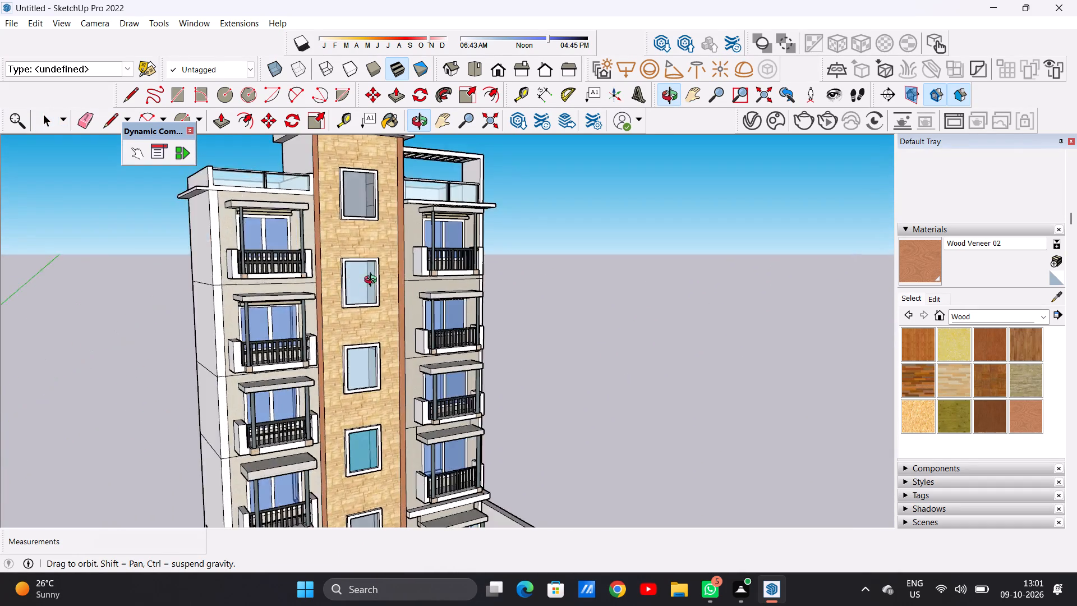
{"action": "middle_click_drag", "start_coordinate": [373, 281], "coordinate": [214, 296]}
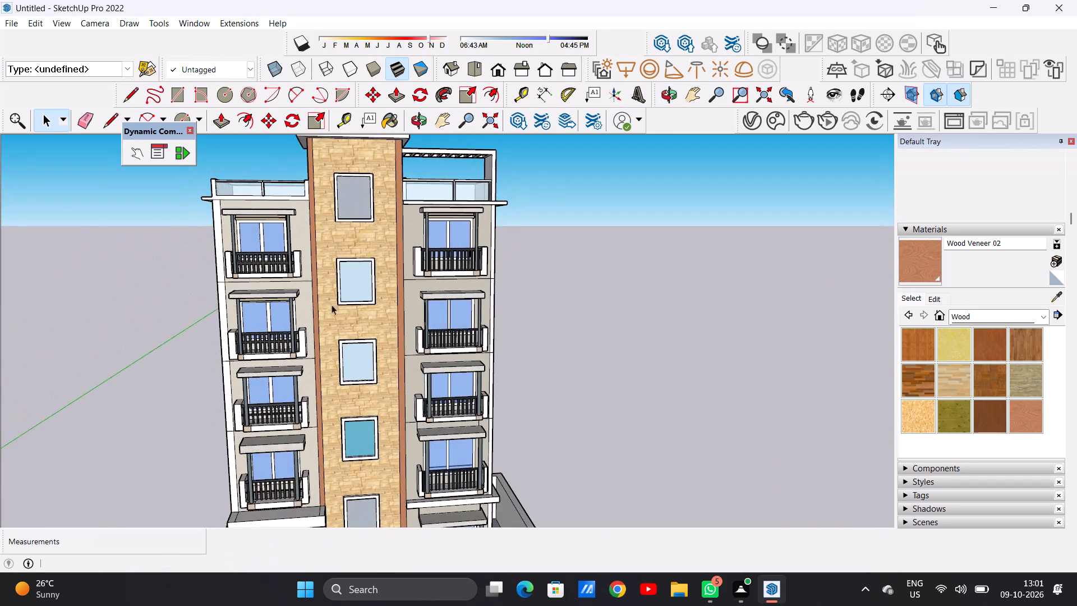
{"action": "scroll", "coordinate": [361, 305], "scroll_direction": "down", "scroll_amount": 5}
{"action": "scroll", "coordinate": [406, 209], "scroll_direction": "down", "scroll_amount": 1}
{"action": "scroll", "coordinate": [409, 206], "scroll_direction": "up", "scroll_amount": 6}
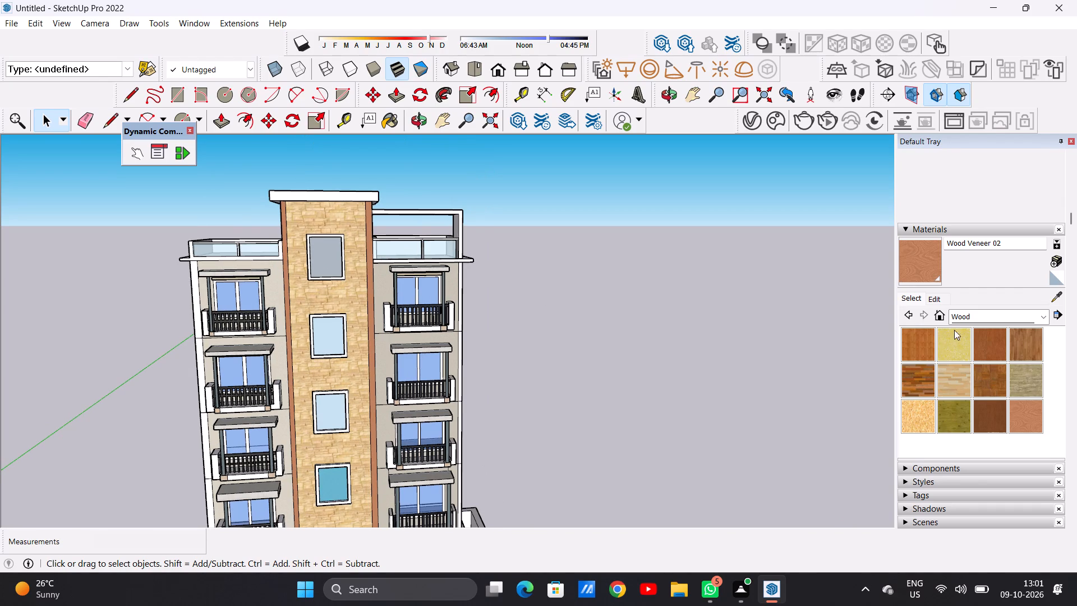
Paint the rooftop pergola's slatted underside, the inner face of its end wall and its front frame with Formica Beige from Synthetic Surfaces.
{"action": "left_click", "coordinate": [1042, 319]}
{"action": "left_click", "coordinate": [1018, 453]}
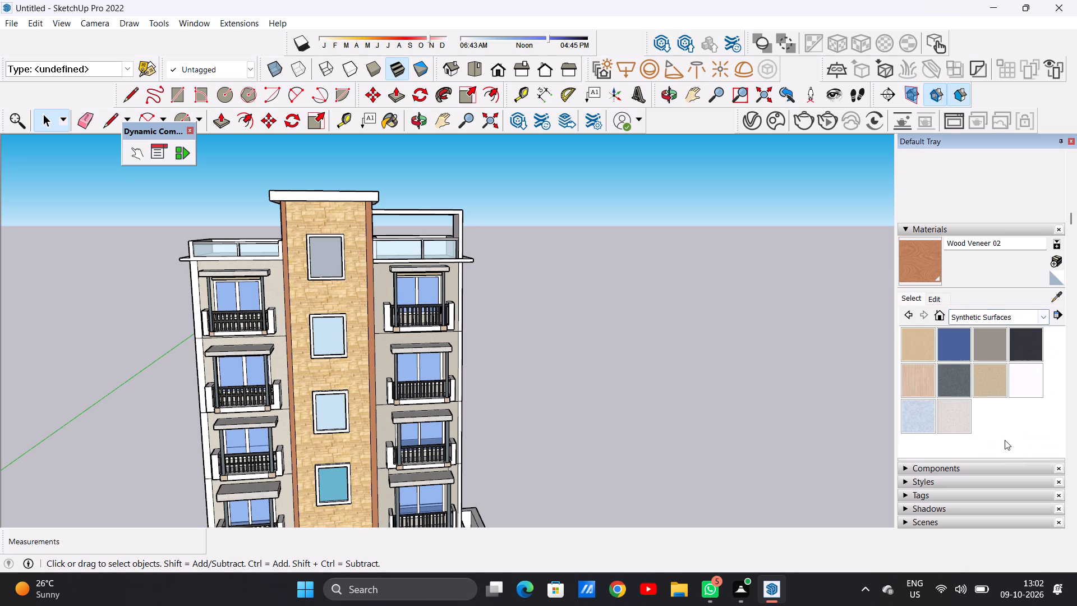
{"action": "left_click", "coordinate": [909, 338]}
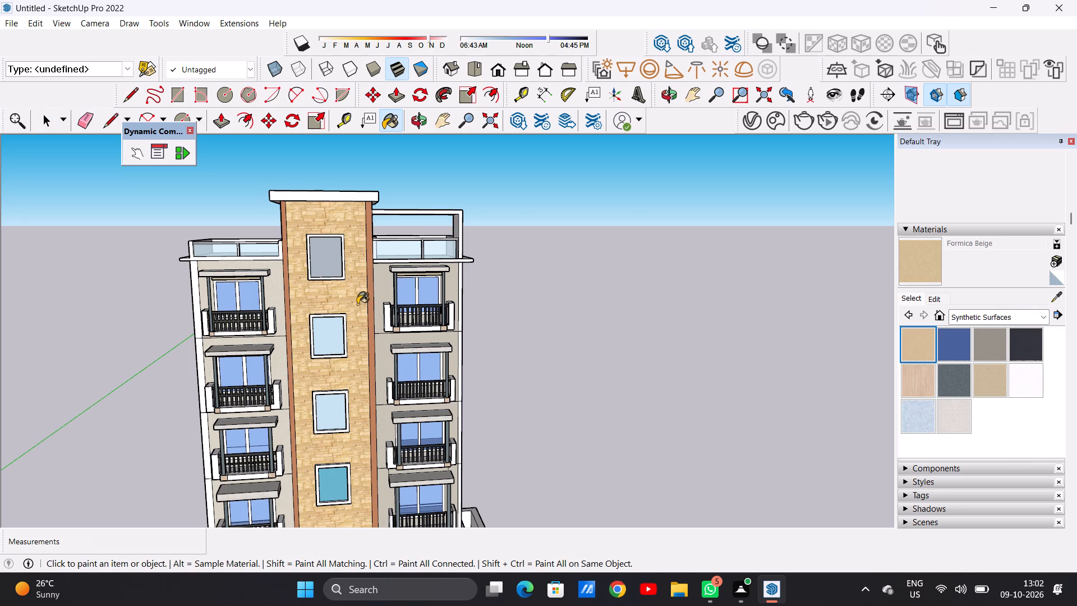
{"action": "middle_click_drag", "start_coordinate": [366, 237], "coordinate": [313, 167]}
{"action": "middle_click_drag", "start_coordinate": [430, 241], "coordinate": [395, 182]}
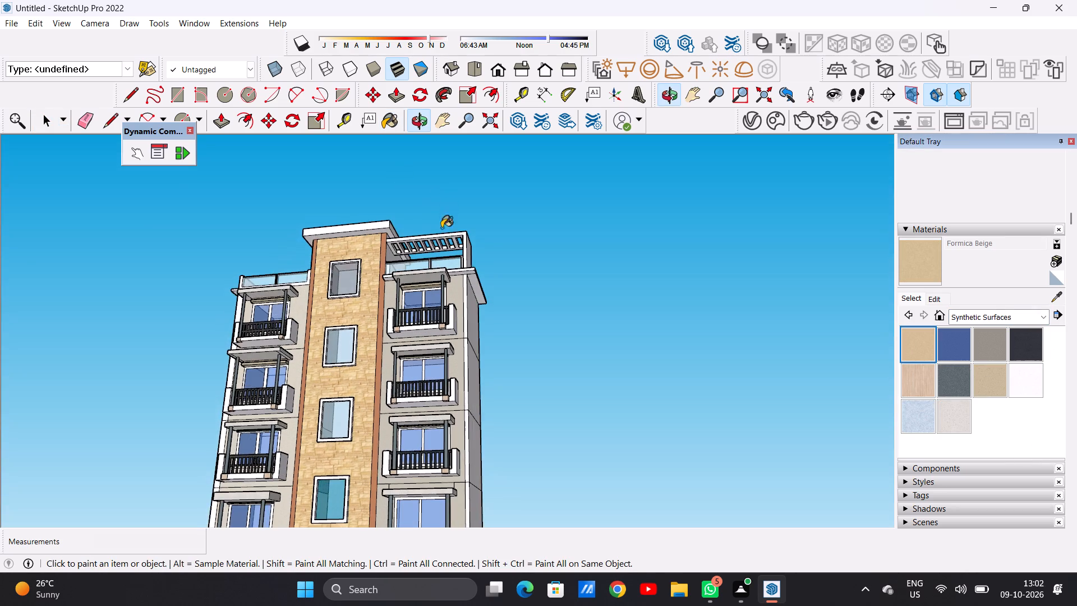
{"action": "scroll", "coordinate": [441, 238], "scroll_direction": "up", "scroll_amount": 20}
{"action": "scroll", "coordinate": [441, 238], "scroll_direction": "up", "scroll_amount": 1}
{"action": "left_click", "coordinate": [503, 201]}
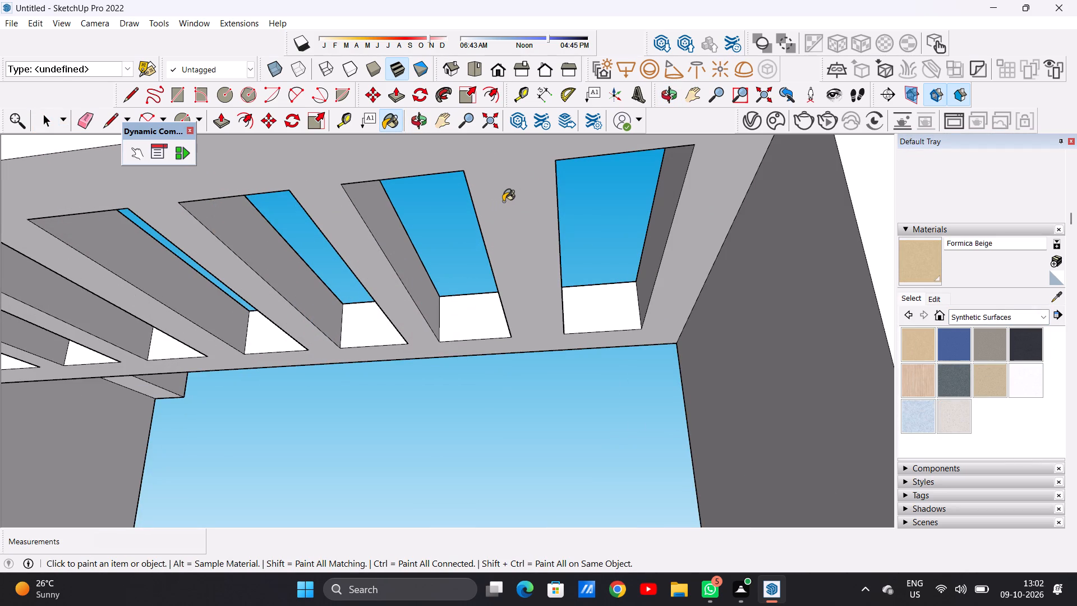
{"action": "scroll", "coordinate": [508, 277], "scroll_direction": "down", "scroll_amount": 12}
{"action": "middle_click_drag", "start_coordinate": [503, 302], "coordinate": [622, 329]}
{"action": "left_click", "coordinate": [582, 325]}
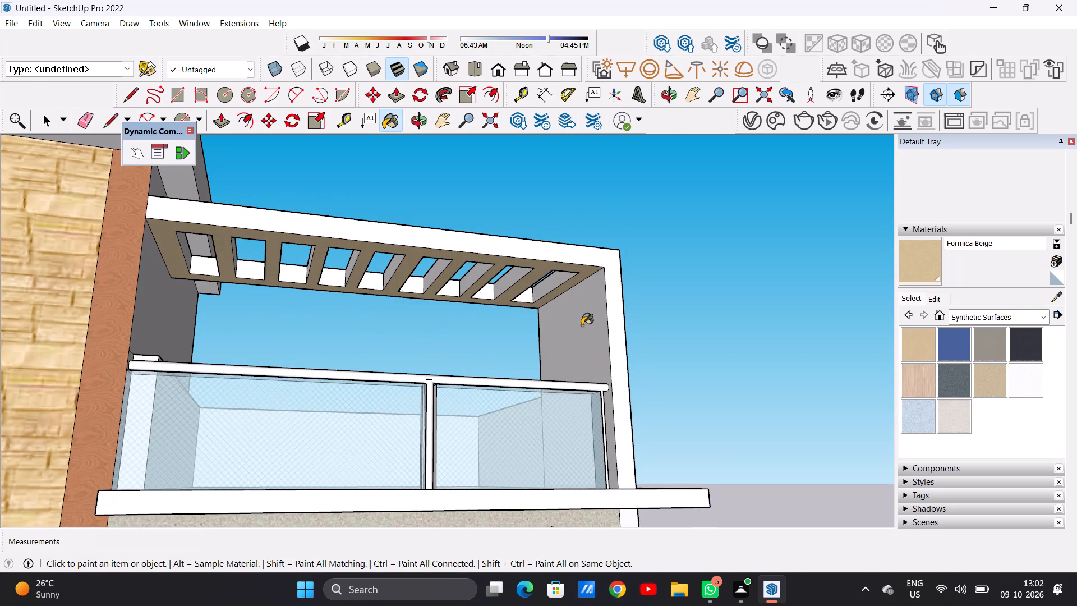
{"action": "middle_click_drag", "start_coordinate": [579, 335], "coordinate": [475, 358]}
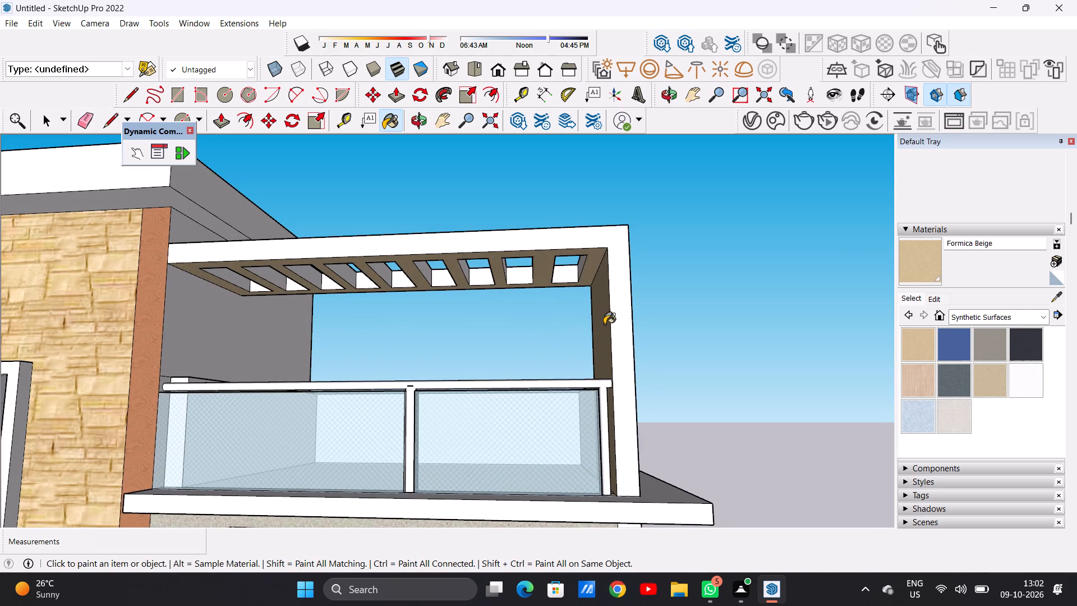
{"action": "left_click", "coordinate": [624, 314]}
Paint the outer corner strip of the wing below the pergola with Formica Beige, storey by storey down the upper four storeys.
{"action": "scroll", "coordinate": [569, 331], "scroll_direction": "down", "scroll_amount": 13}
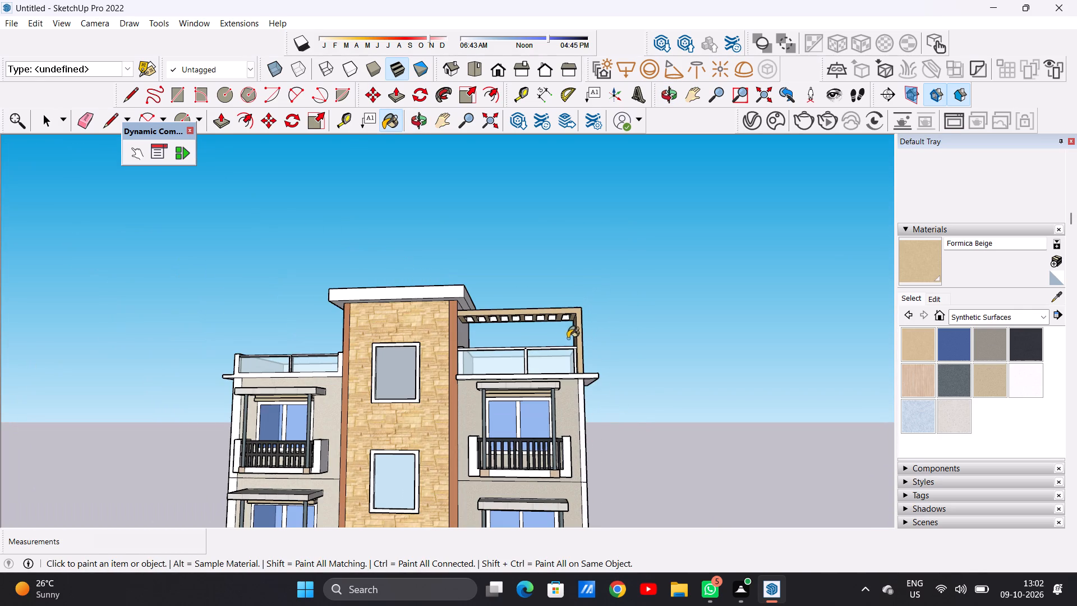
{"action": "scroll", "coordinate": [564, 338], "scroll_direction": "down", "scroll_amount": 7}
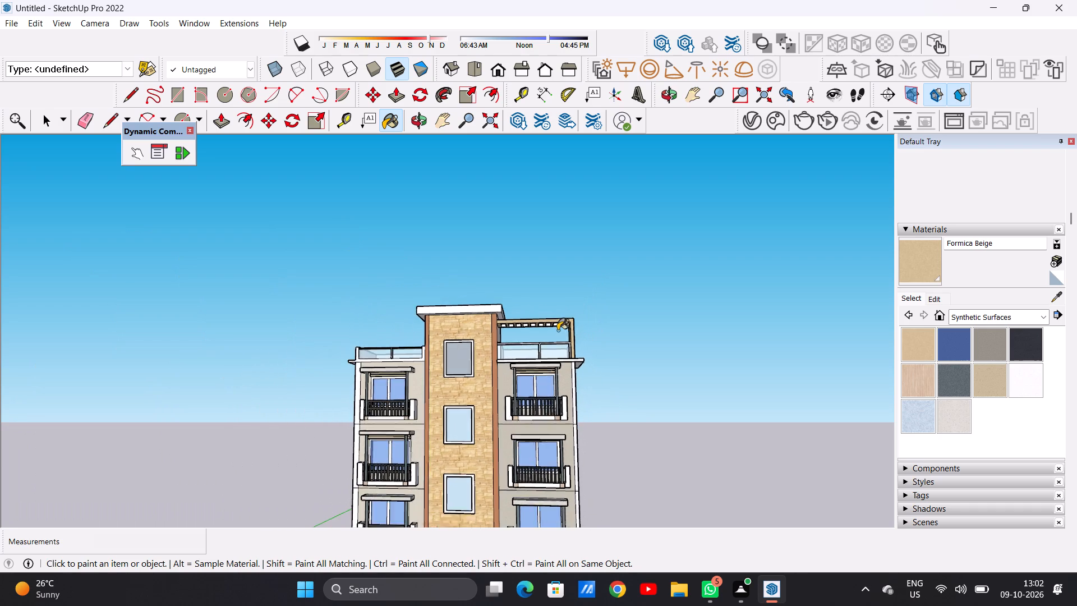
{"action": "scroll", "coordinate": [558, 330], "scroll_direction": "down", "scroll_amount": 2}
{"action": "scroll", "coordinate": [581, 439], "scroll_direction": "up", "scroll_amount": 5}
{"action": "scroll", "coordinate": [570, 392], "scroll_direction": "up", "scroll_amount": 2}
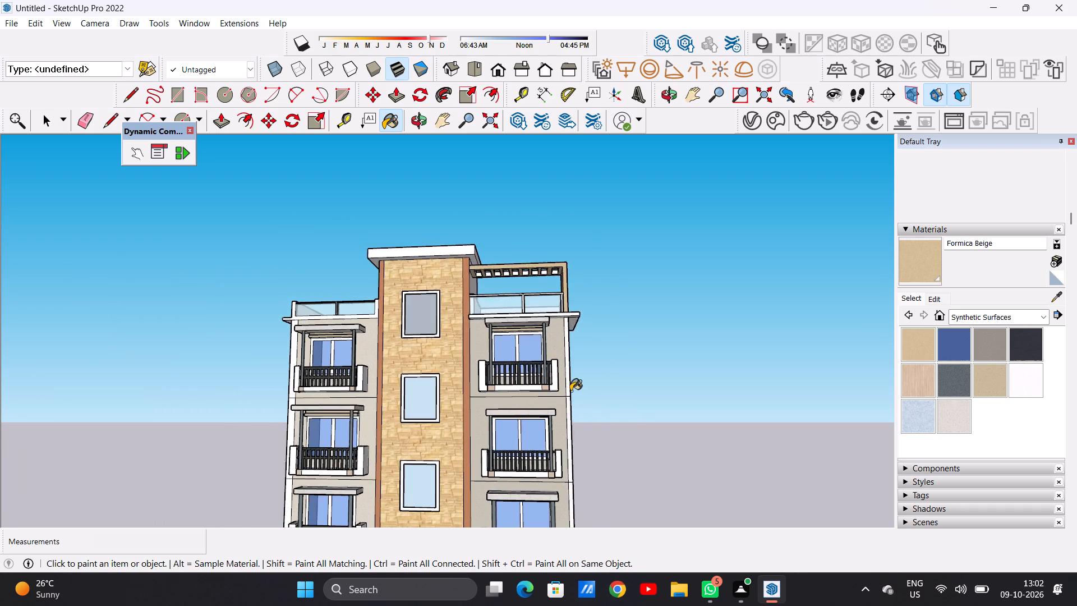
{"action": "scroll", "coordinate": [570, 391], "scroll_direction": "up", "scroll_amount": 5}
{"action": "left_click", "coordinate": [566, 388]}
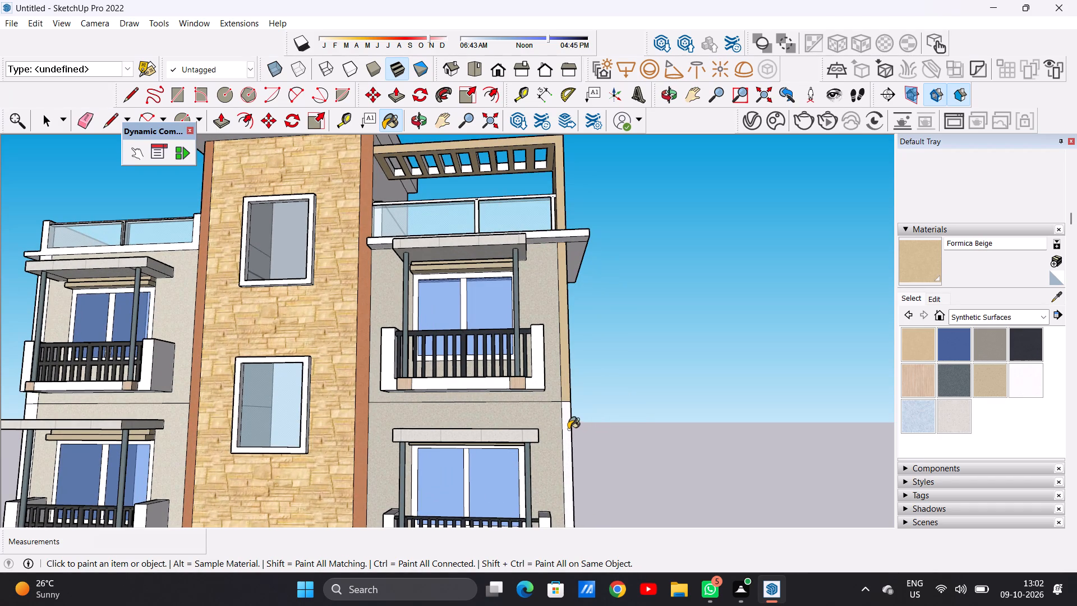
{"action": "left_click", "coordinate": [568, 429]}
{"action": "scroll", "coordinate": [553, 387], "scroll_direction": "down", "scroll_amount": 5}
{"action": "scroll", "coordinate": [547, 340], "scroll_direction": "down", "scroll_amount": 3}
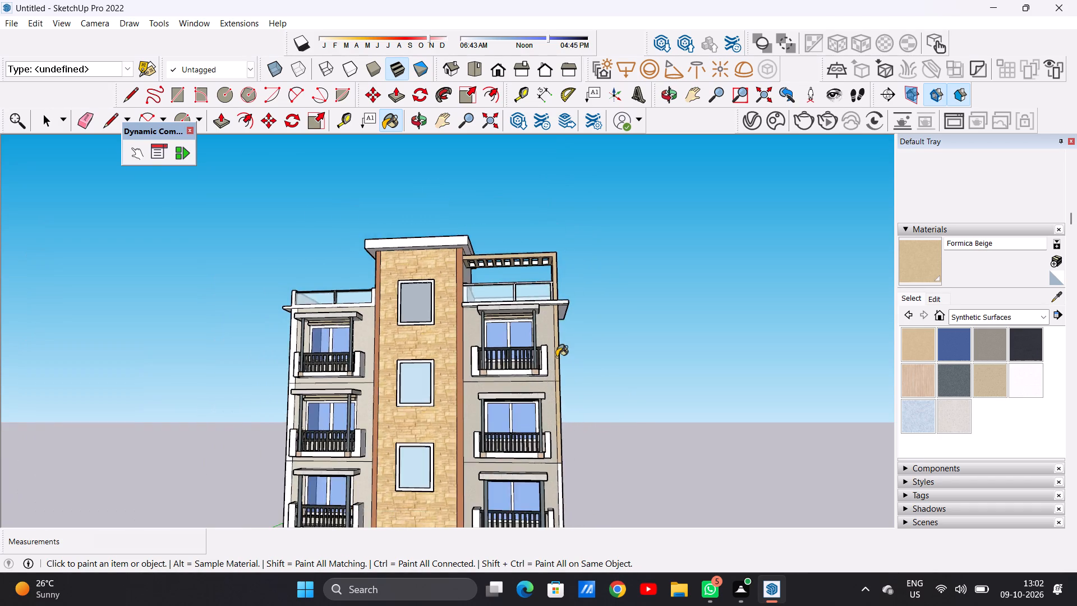
{"action": "scroll", "coordinate": [556, 355], "scroll_direction": "down", "scroll_amount": 3}
{"action": "scroll", "coordinate": [563, 465], "scroll_direction": "up", "scroll_amount": 12}
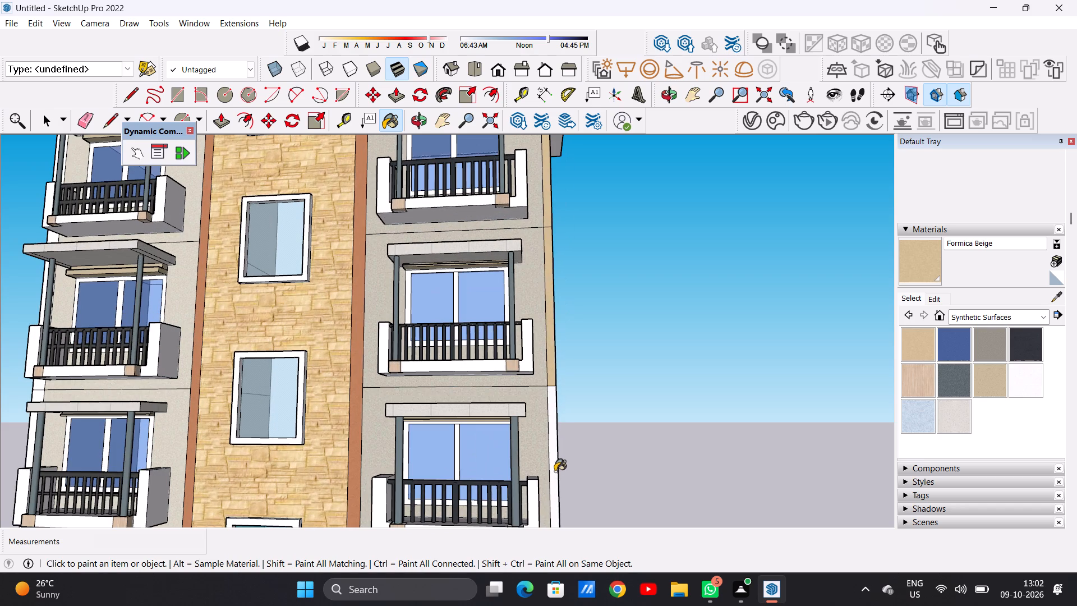
{"action": "left_click", "coordinate": [556, 471]}
{"action": "scroll", "coordinate": [526, 385], "scroll_direction": "down", "scroll_amount": 9}
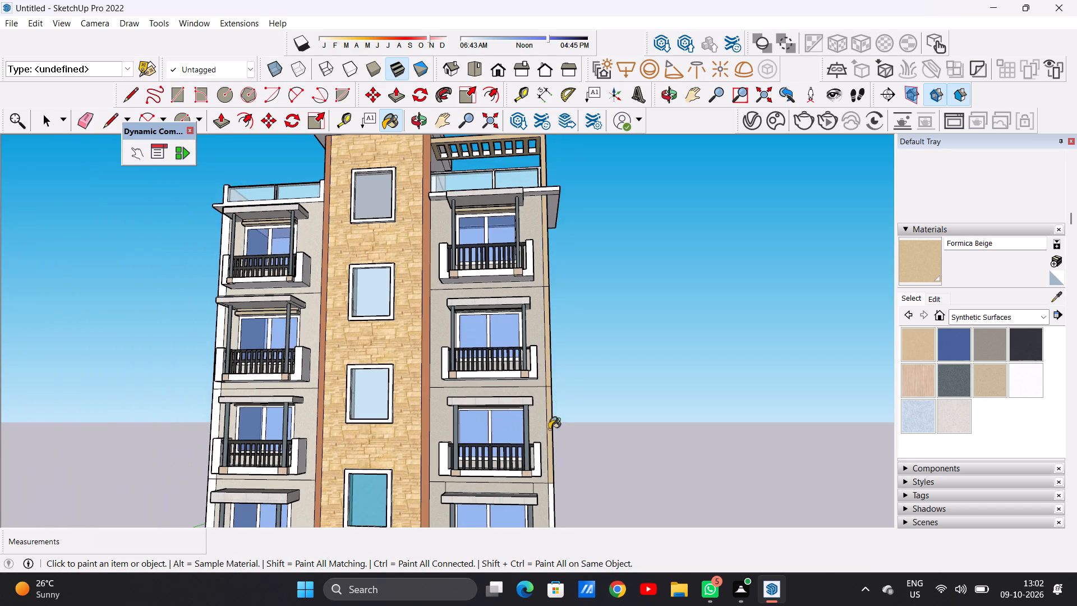
{"action": "scroll", "coordinate": [546, 513], "scroll_direction": "up", "scroll_amount": 11}
{"action": "left_click", "coordinate": [556, 486]}
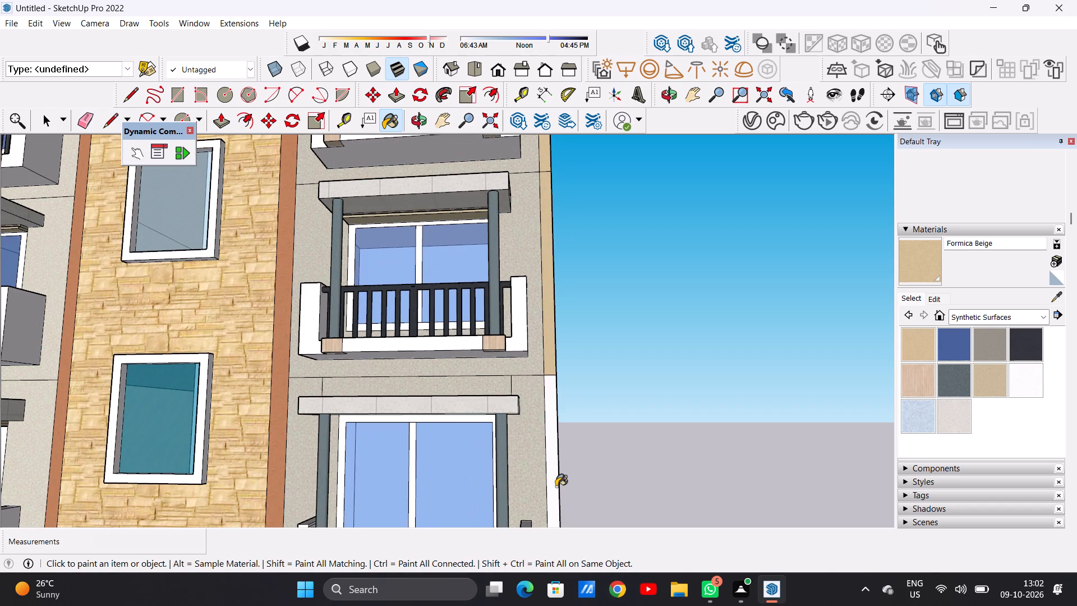
Paint the outer face of the pergola's end wall and the pergola's slatted top with Formica Beige.
{"action": "scroll", "coordinate": [542, 448], "scroll_direction": "down", "scroll_amount": 7}
{"action": "scroll", "coordinate": [490, 430], "scroll_direction": "down", "scroll_amount": 8}
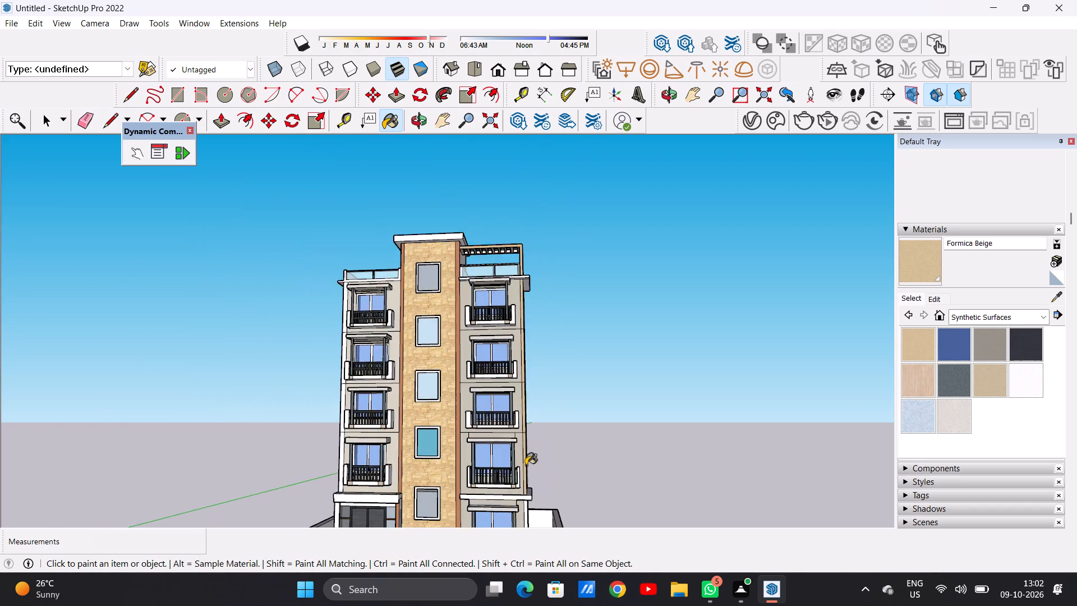
{"action": "scroll", "coordinate": [526, 465], "scroll_direction": "down", "scroll_amount": 6}
{"action": "middle_click_drag", "start_coordinate": [508, 316], "coordinate": [491, 343]}
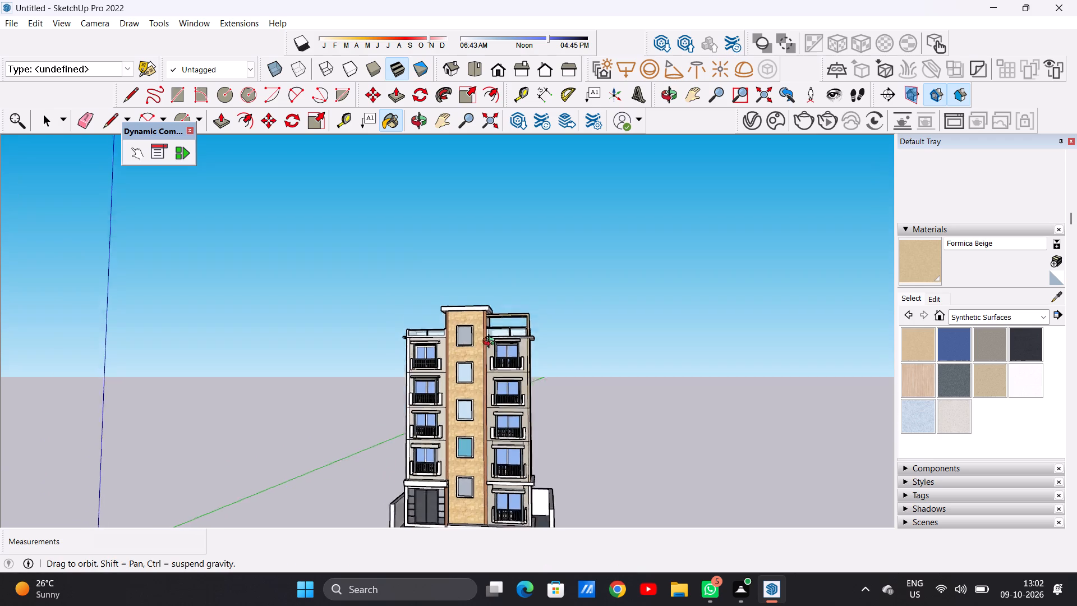
{"action": "middle_click_drag", "start_coordinate": [491, 343], "coordinate": [247, 428]}
{"action": "scroll", "coordinate": [517, 339], "scroll_direction": "up", "scroll_amount": 8}
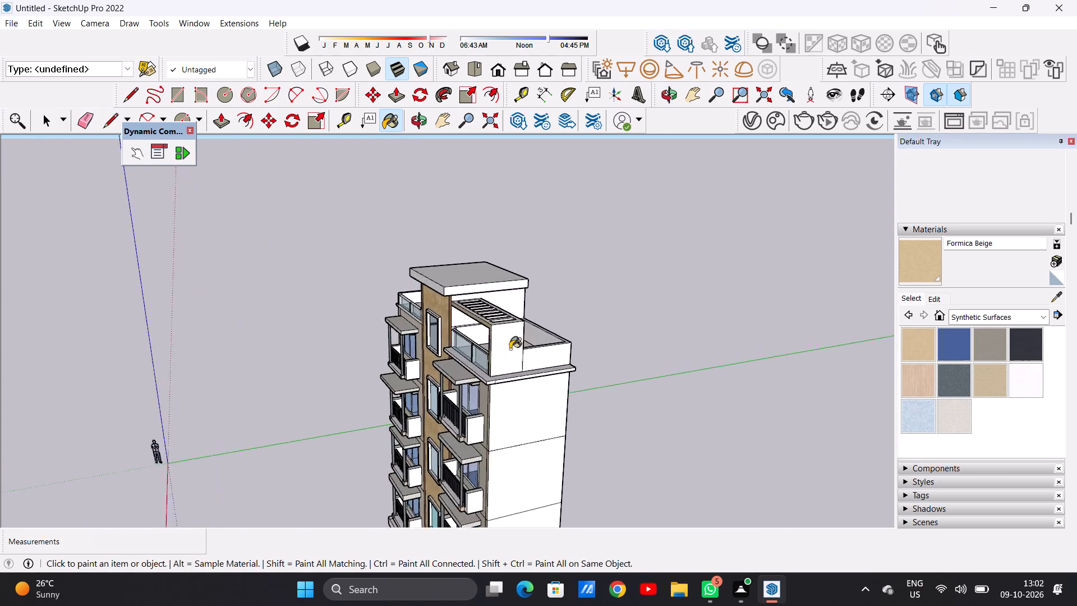
{"action": "scroll", "coordinate": [510, 349], "scroll_direction": "up", "scroll_amount": 4}
{"action": "left_click", "coordinate": [494, 355]}
{"action": "middle_click_drag", "start_coordinate": [467, 301], "coordinate": [487, 341]}
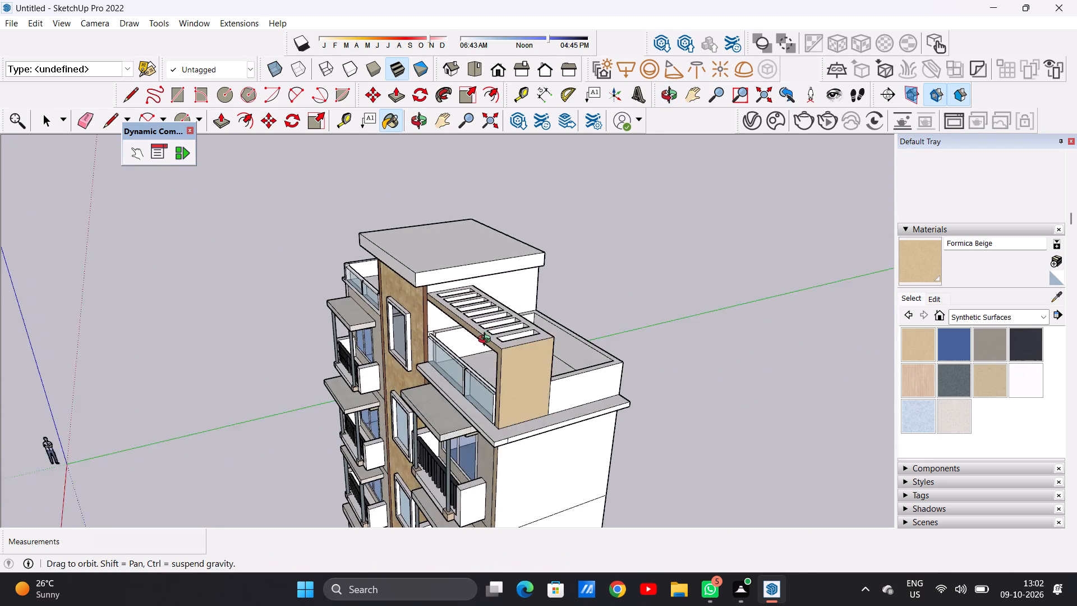
{"action": "middle_click_drag", "start_coordinate": [487, 341], "coordinate": [493, 366]}
{"action": "left_click", "coordinate": [539, 382]}
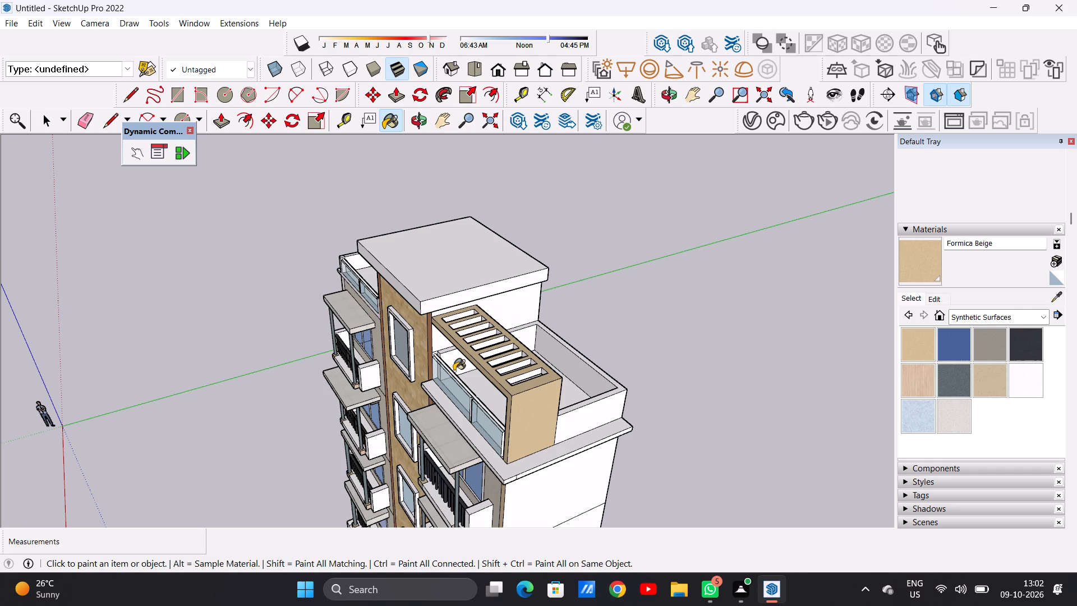
Paint the underside of the stone tower's overhanging roof slab with Formica Beige.
{"action": "scroll", "coordinate": [454, 371], "scroll_direction": "up", "scroll_amount": 1}
{"action": "middle_click_drag", "start_coordinate": [426, 388], "coordinate": [472, 334]}
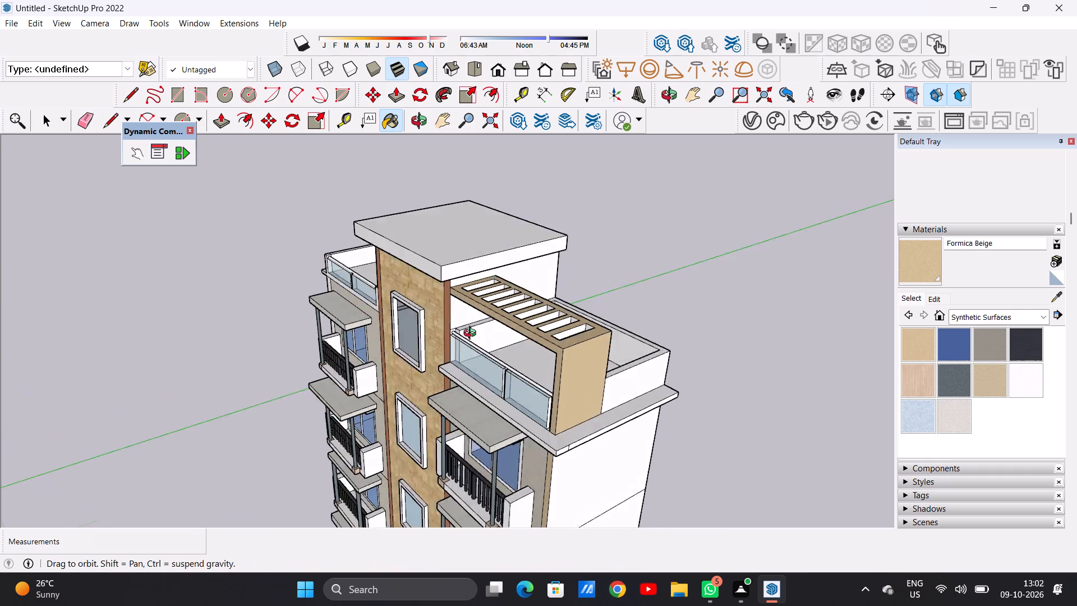
{"action": "middle_click_drag", "start_coordinate": [472, 334], "coordinate": [631, 223]}
{"action": "scroll", "coordinate": [538, 184], "scroll_direction": "up", "scroll_amount": 10}
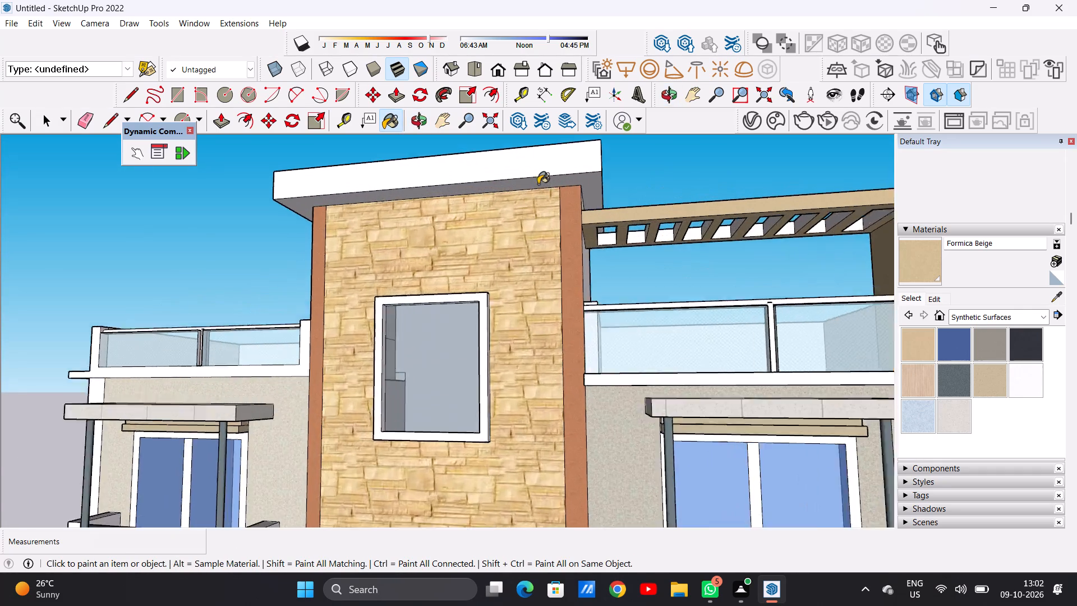
{"action": "scroll", "coordinate": [538, 184], "scroll_direction": "up", "scroll_amount": 3}
{"action": "left_click", "coordinate": [496, 184]}
{"action": "scroll", "coordinate": [552, 205], "scroll_direction": "down", "scroll_amount": 9}
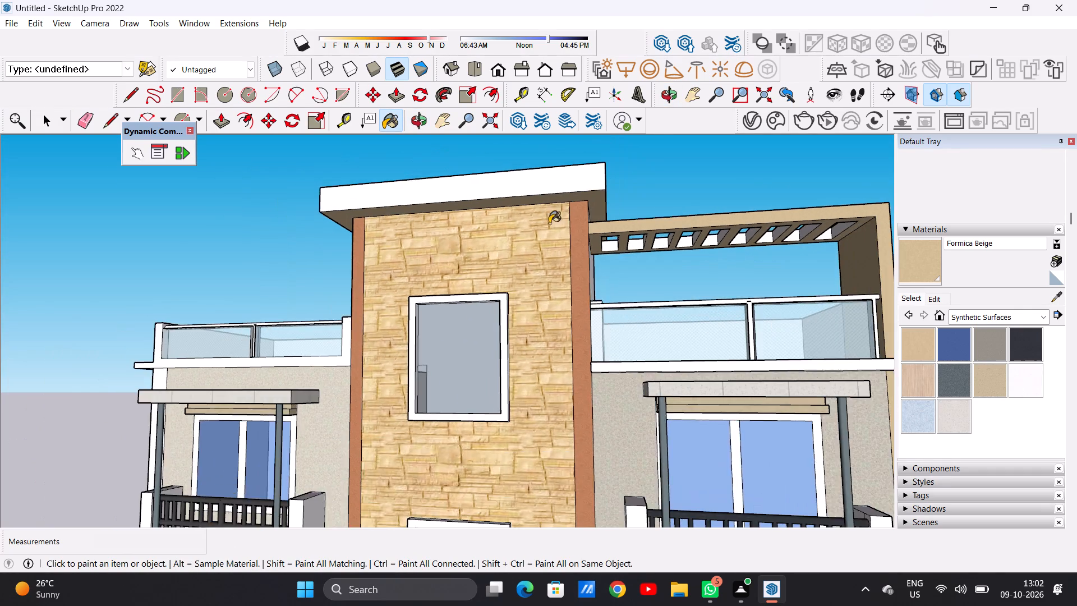
Paint the tower roof slab's front edge, one side edge and top, plus the adjoining tower side wall, with Terrazzo Tile Light.
{"action": "middle_click_drag", "start_coordinate": [516, 245], "coordinate": [583, 325]}
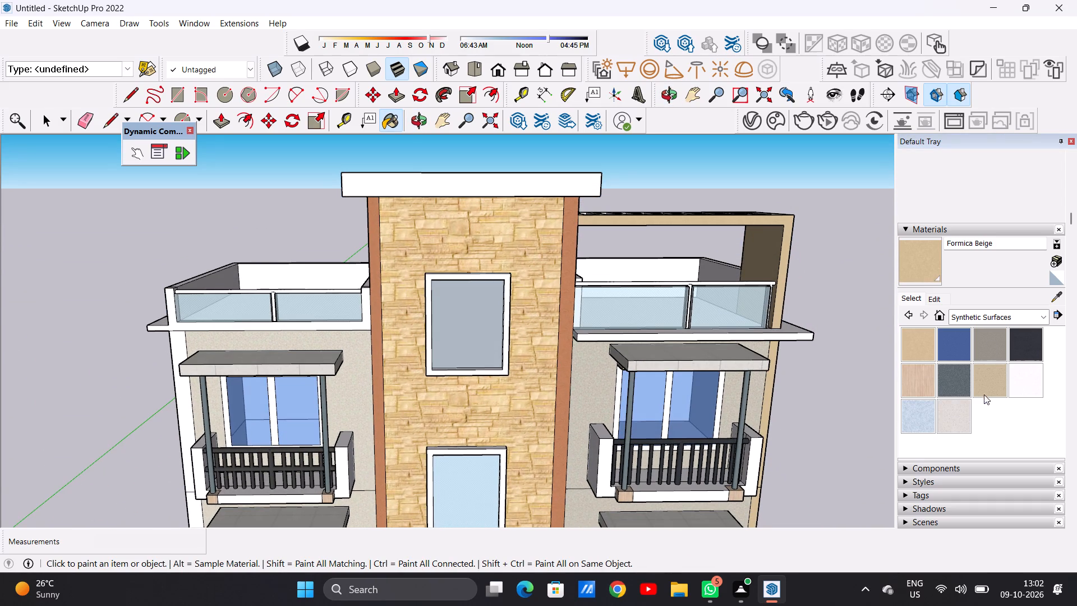
{"action": "left_click", "coordinate": [956, 420]}
{"action": "scroll", "coordinate": [513, 178], "scroll_direction": "up", "scroll_amount": 5}
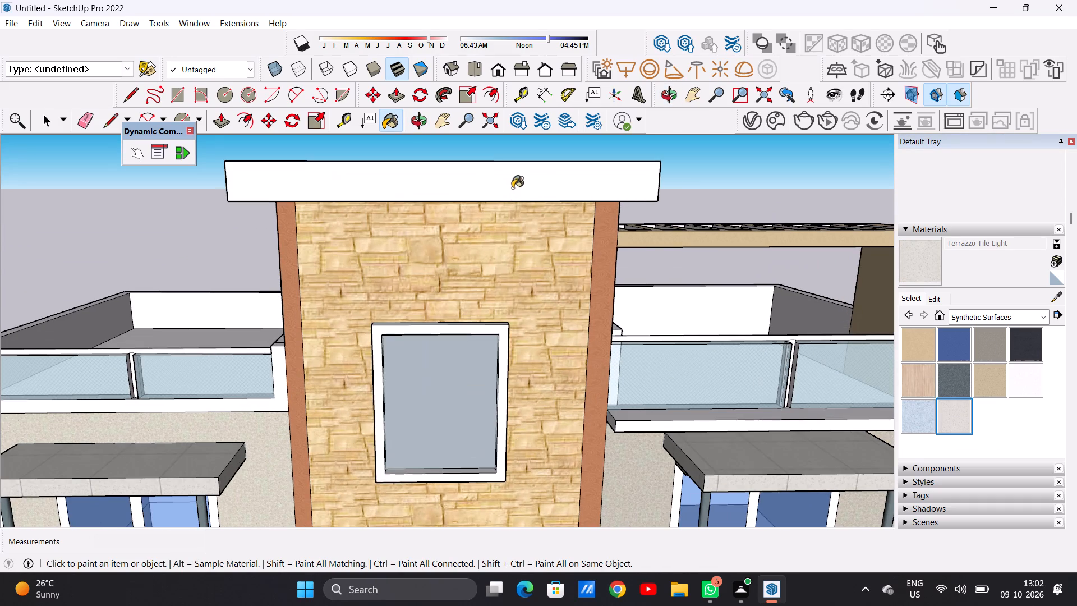
{"action": "left_click", "coordinate": [504, 177]}
{"action": "middle_click_drag", "start_coordinate": [233, 203], "coordinate": [514, 216]}
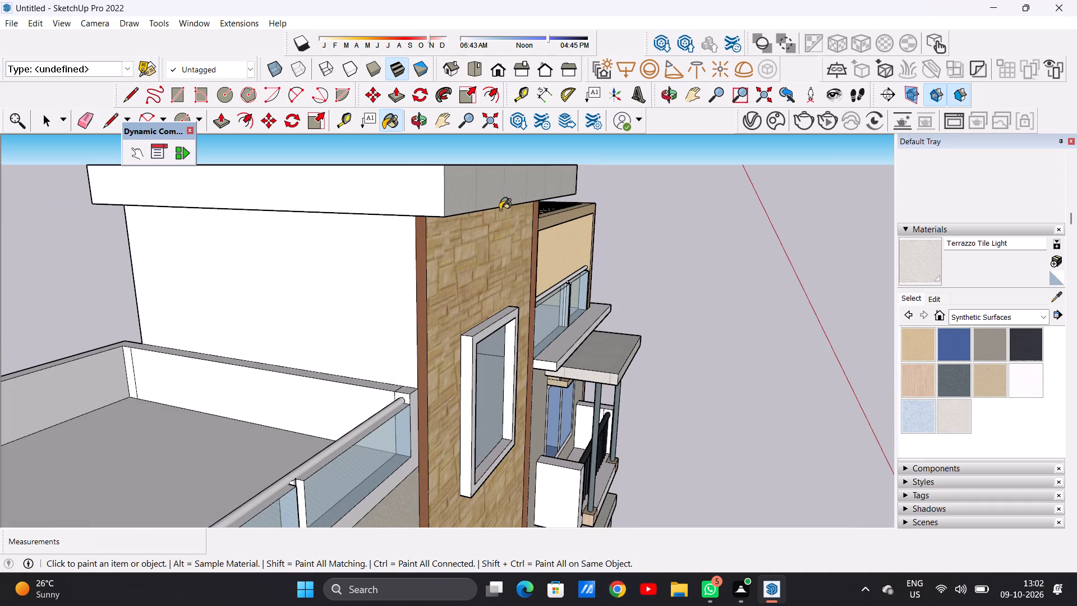
{"action": "left_click", "coordinate": [424, 191]}
{"action": "left_click", "coordinate": [369, 293]}
{"action": "middle_click_drag", "start_coordinate": [382, 291], "coordinate": [385, 218]}
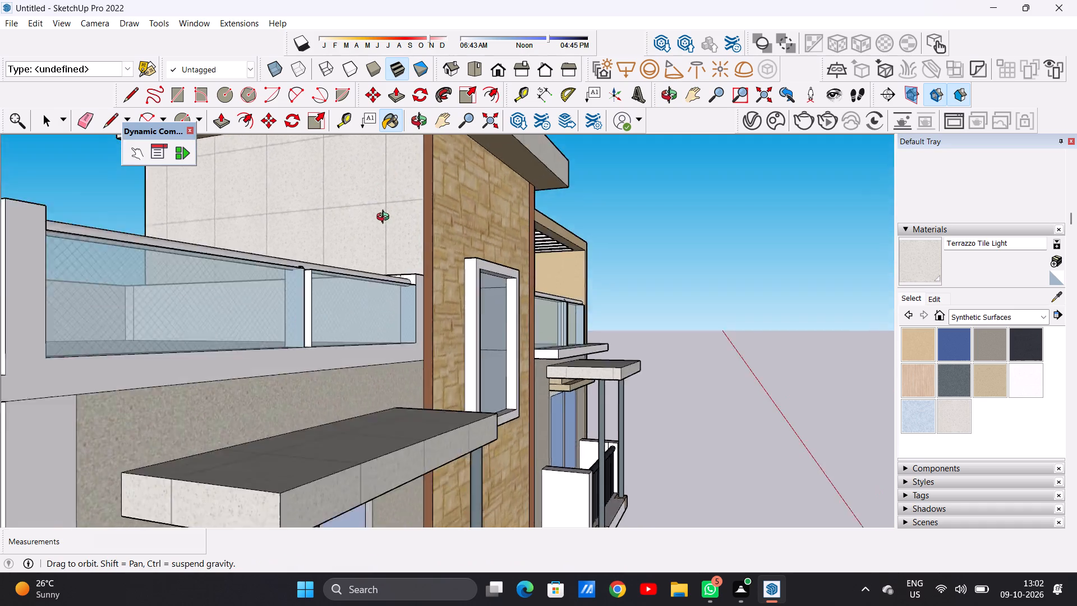
{"action": "middle_click_drag", "start_coordinate": [385, 218], "coordinate": [365, 304]}
{"action": "middle_click", "coordinate": [365, 305]}
{"action": "left_click", "coordinate": [349, 194]}
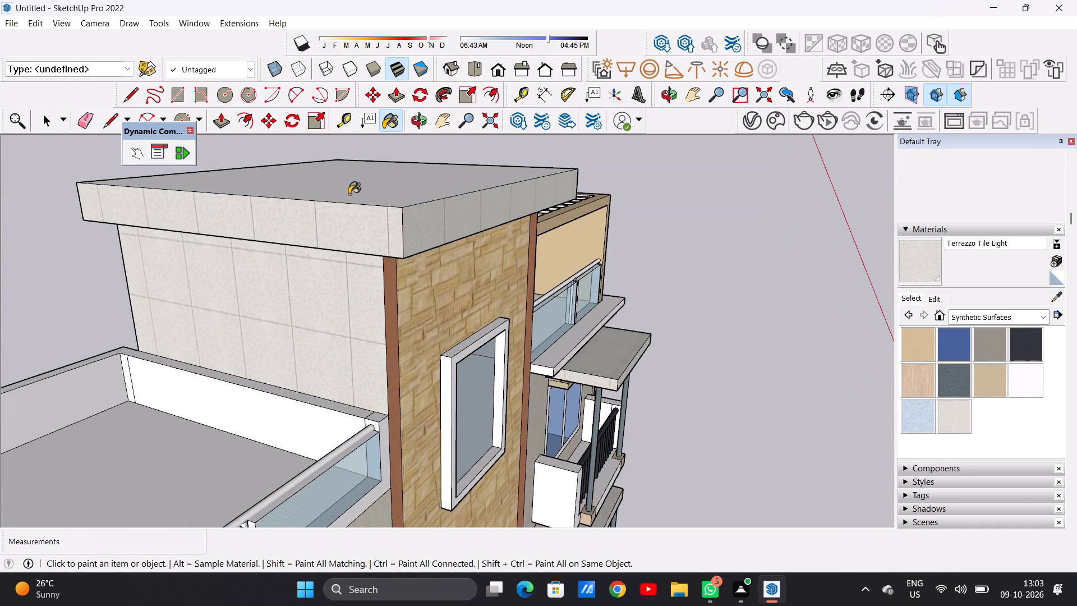
Paint the roof slab's pergola-side and rear edges and the tower walls beneath them with Terrazzo Tile Light.
{"action": "middle_click_drag", "start_coordinate": [574, 229], "coordinate": [187, 270]}
{"action": "middle_click_drag", "start_coordinate": [389, 233], "coordinate": [377, 234]}
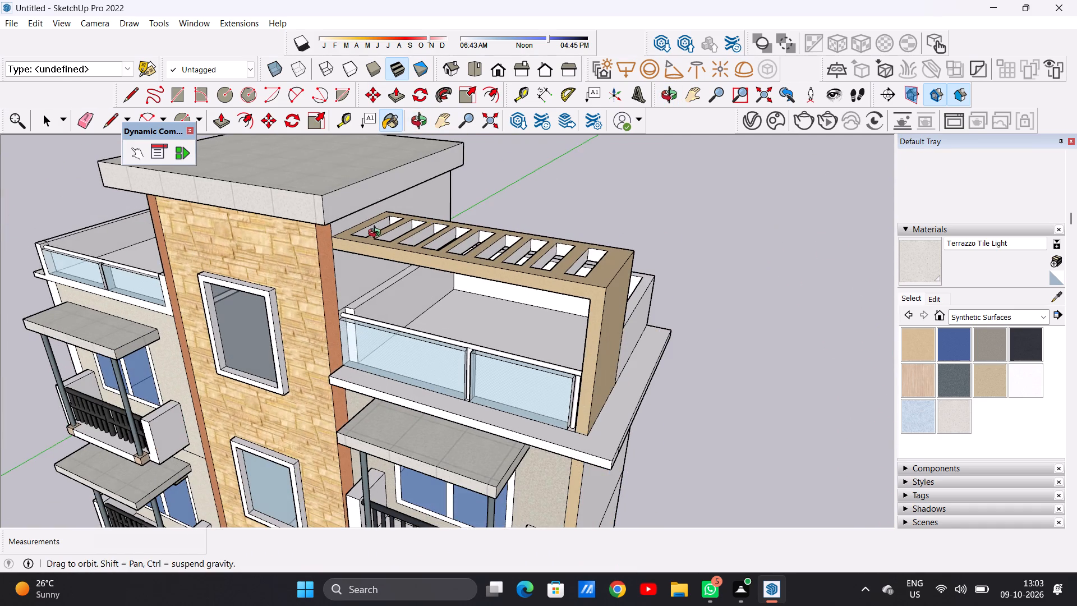
{"action": "middle_click_drag", "start_coordinate": [377, 234], "coordinate": [181, 234]}
{"action": "scroll", "coordinate": [477, 160], "scroll_direction": "up", "scroll_amount": 6}
{"action": "left_click", "coordinate": [474, 160]}
{"action": "left_click", "coordinate": [467, 229]}
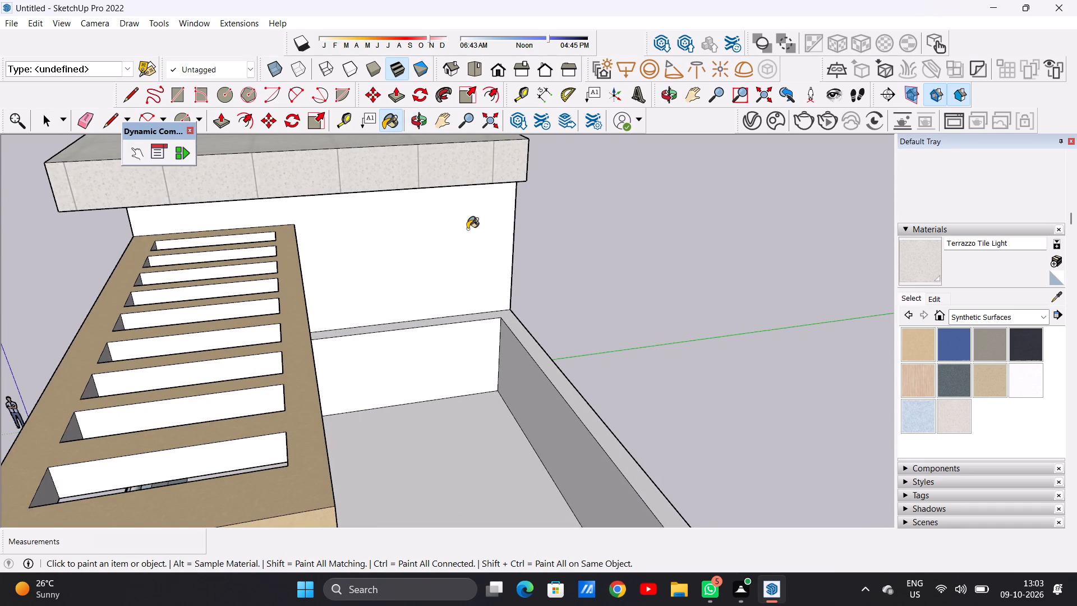
{"action": "scroll", "coordinate": [463, 252], "scroll_direction": "down", "scroll_amount": 3}
{"action": "middle_click_drag", "start_coordinate": [482, 258], "coordinate": [280, 258]}
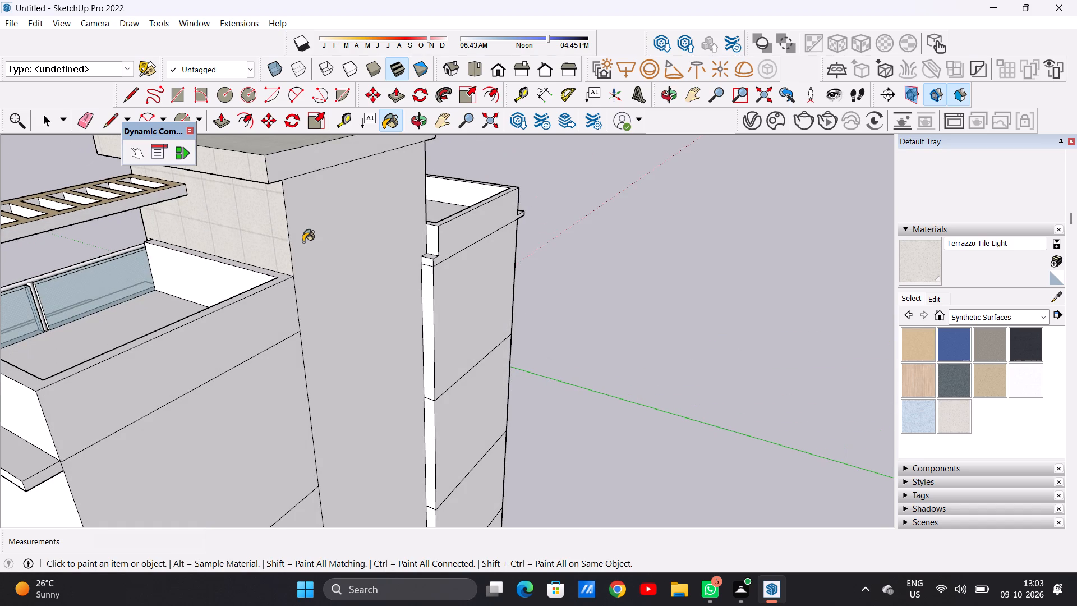
{"action": "left_click", "coordinate": [303, 242]}
{"action": "left_click", "coordinate": [282, 163]}
Examine the whole front facade and the ground floor for surfaces that still need a finish.
{"action": "scroll", "coordinate": [376, 310], "scroll_direction": "down", "scroll_amount": 8}
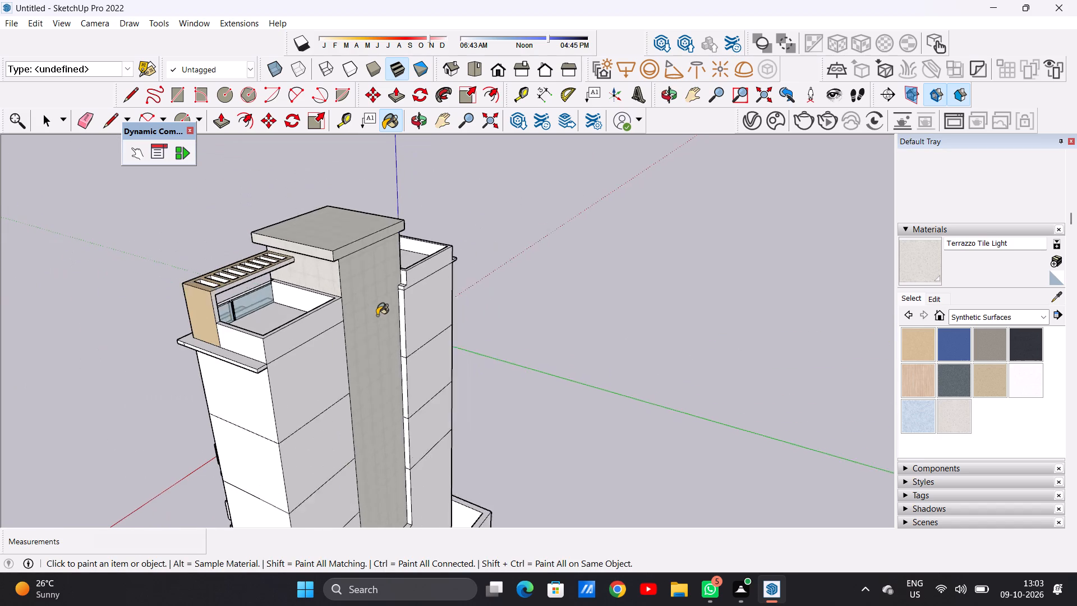
{"action": "scroll", "coordinate": [377, 315], "scroll_direction": "down", "scroll_amount": 1}
{"action": "middle_click_drag", "start_coordinate": [333, 345], "coordinate": [585, 322]}
{"action": "middle_click_drag", "start_coordinate": [455, 346], "coordinate": [656, 316]}
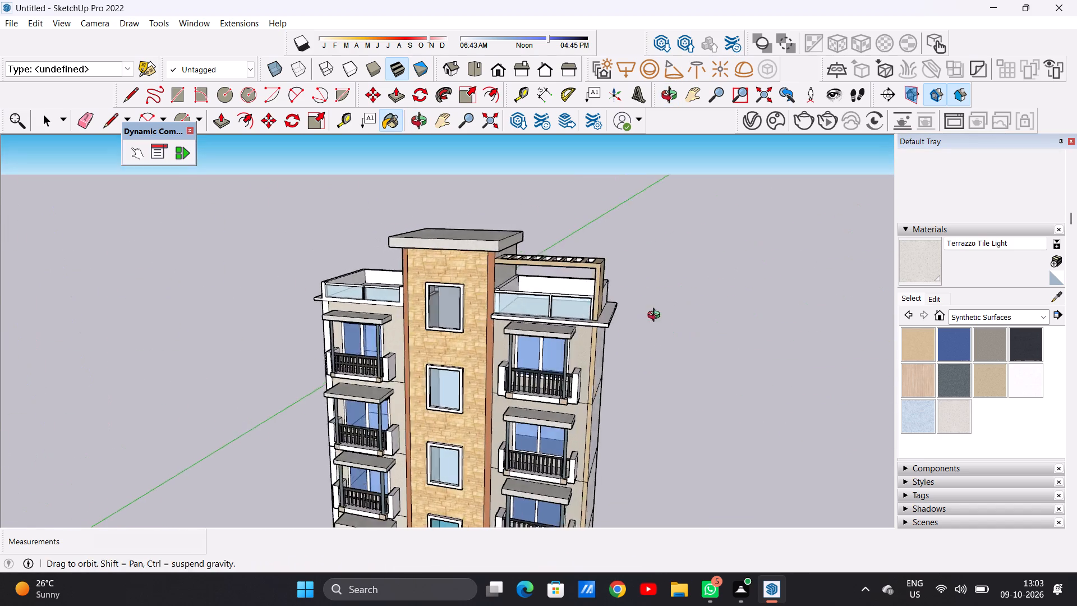
{"action": "middle_click_drag", "start_coordinate": [656, 316], "coordinate": [684, 315]}
{"action": "middle_click_drag", "start_coordinate": [272, 398], "coordinate": [336, 375]}
{"action": "scroll", "coordinate": [428, 353], "scroll_direction": "down", "scroll_amount": 13}
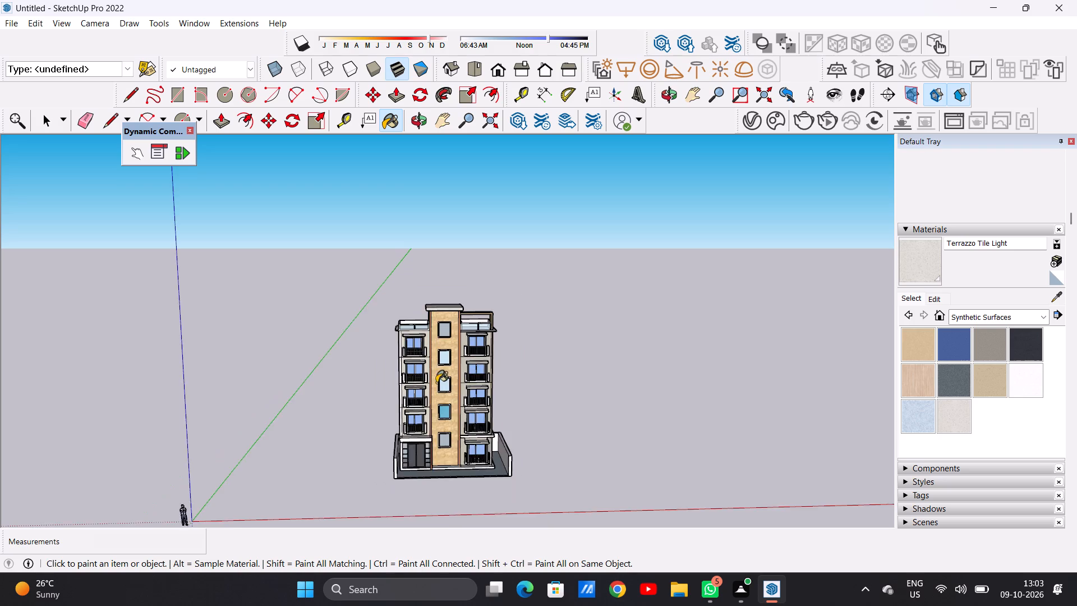
{"action": "scroll", "coordinate": [436, 383], "scroll_direction": "down", "scroll_amount": 2}
{"action": "scroll", "coordinate": [486, 454], "scroll_direction": "up", "scroll_amount": 12}
{"action": "scroll", "coordinate": [362, 424], "scroll_direction": "up", "scroll_amount": 6}
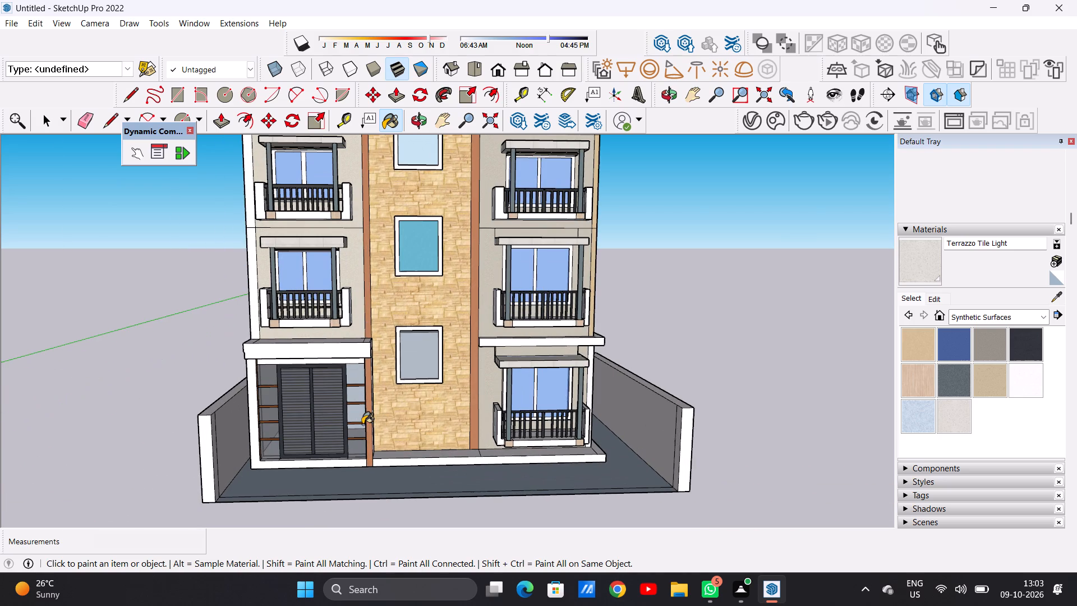
{"action": "key", "text": "space"}
{"action": "scroll", "coordinate": [459, 469], "scroll_direction": "up", "scroll_amount": 1}
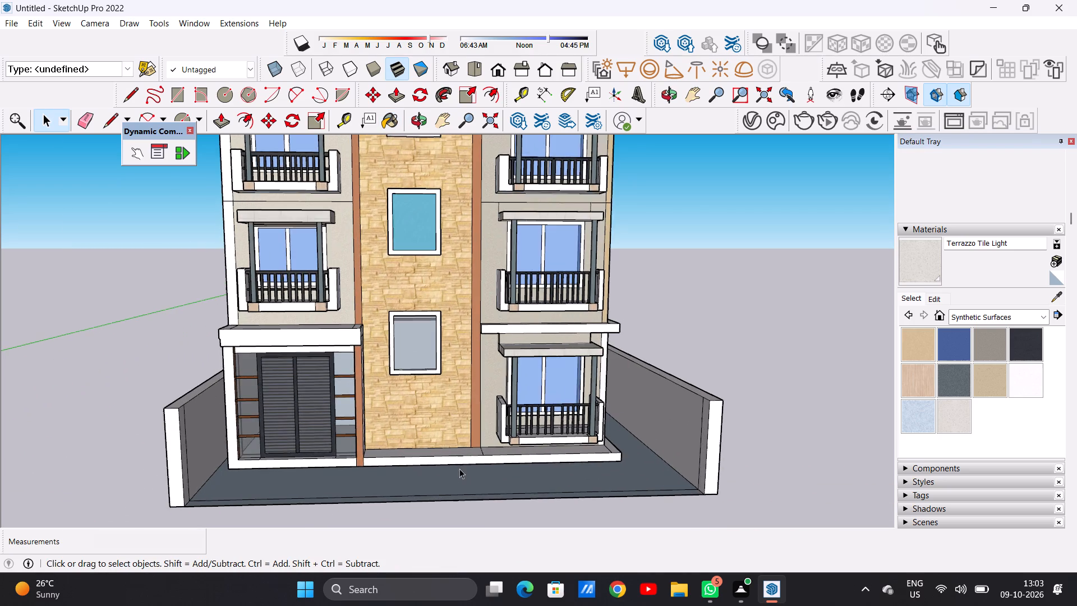
{"action": "scroll", "coordinate": [459, 469], "scroll_direction": "up", "scroll_amount": 1}
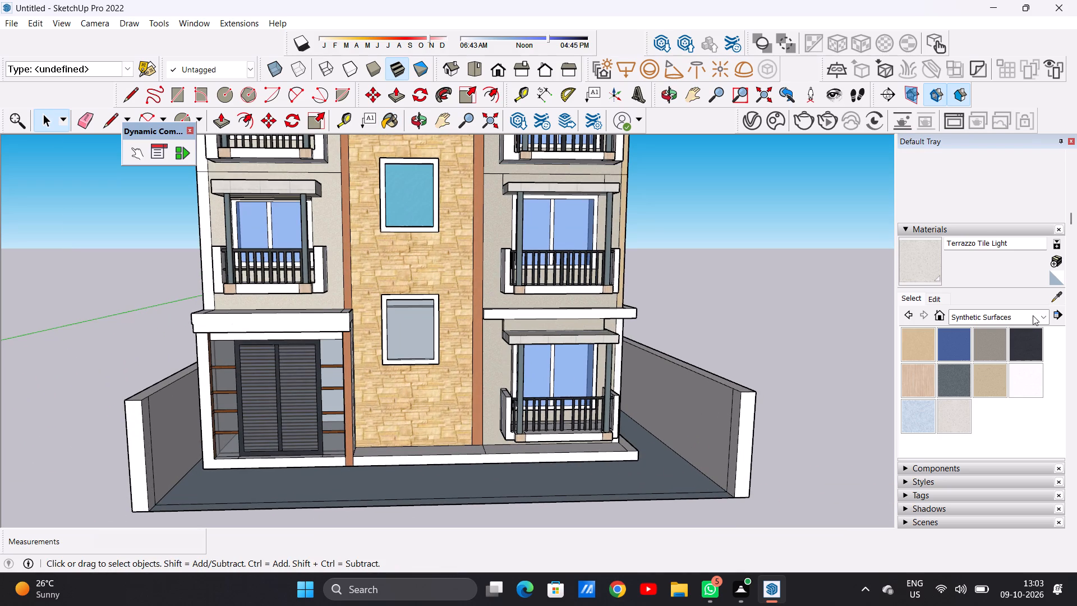
Paint the top of the ground-floor plinth with Basic Tile from the Tile collection, from the outer corner strip across to the tower.
{"action": "left_click", "coordinate": [1043, 313]}
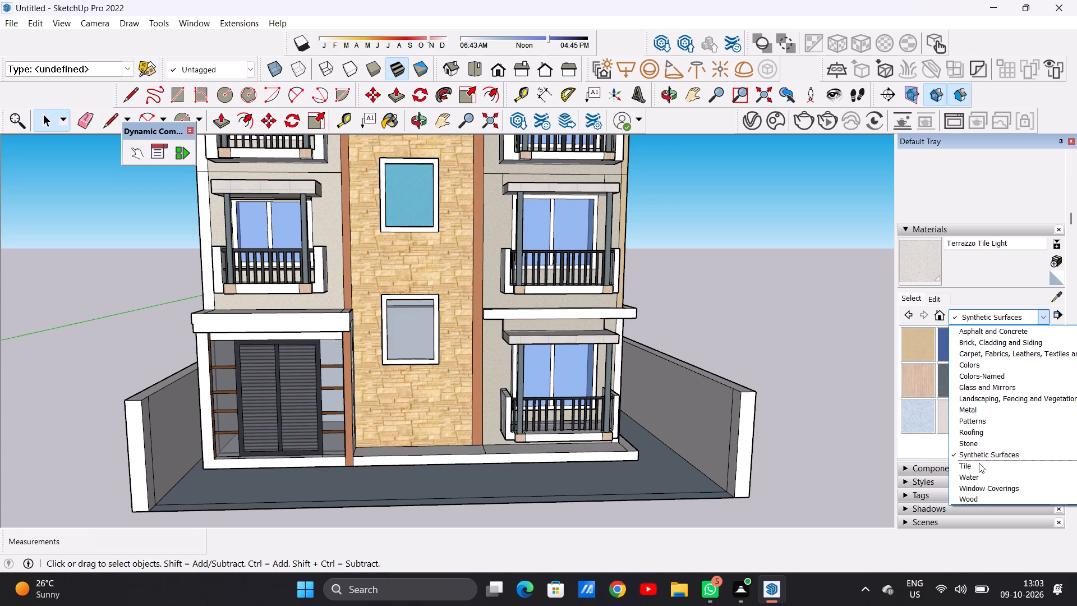
{"action": "left_click", "coordinate": [979, 463]}
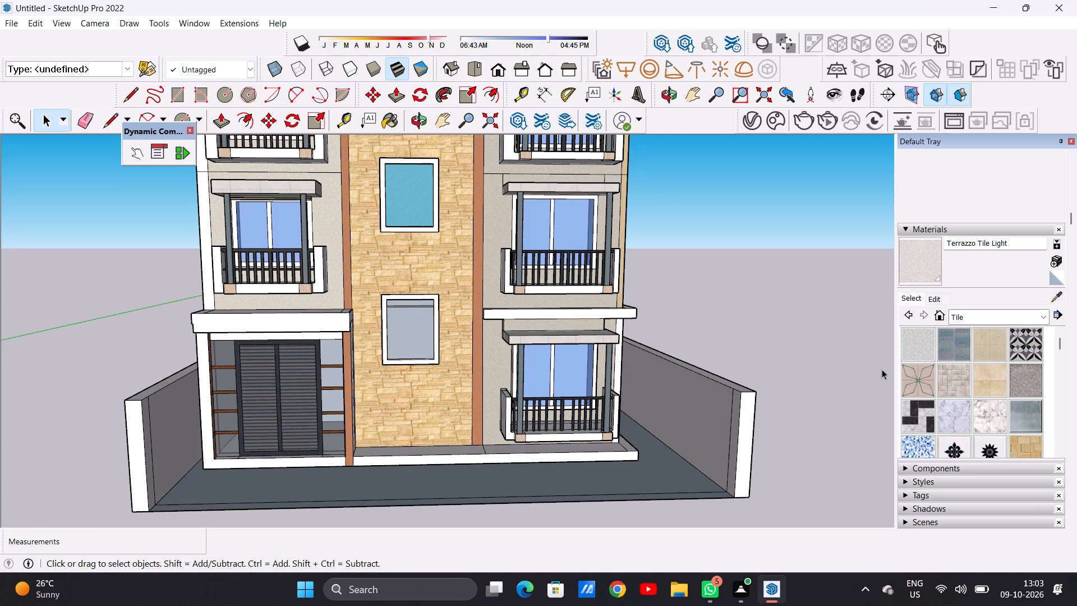
{"action": "left_click", "coordinate": [914, 343]}
{"action": "scroll", "coordinate": [665, 333], "scroll_direction": "down", "scroll_amount": 4}
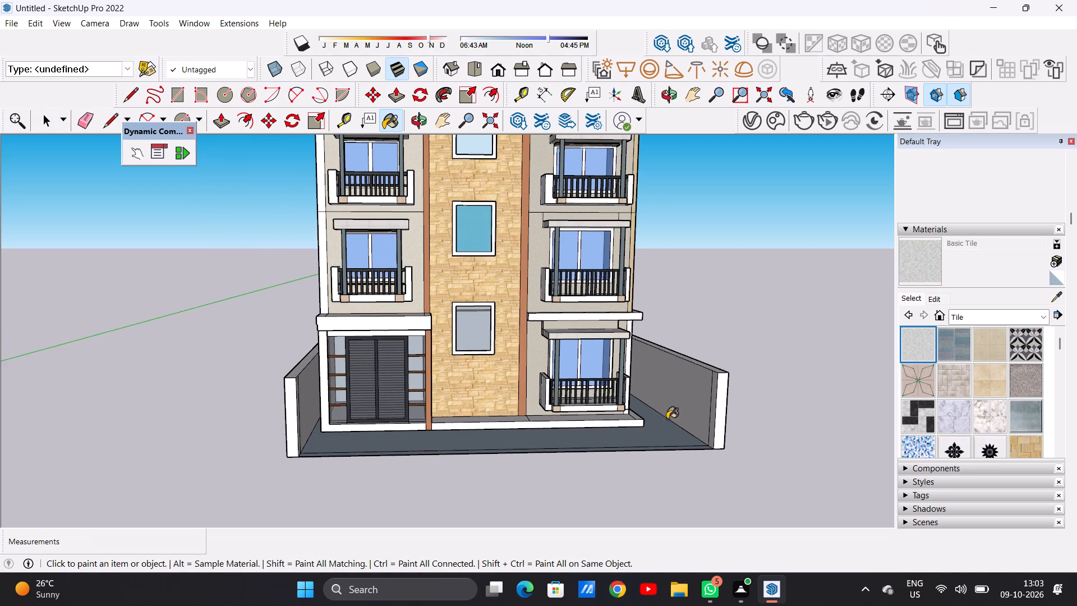
{"action": "middle_click_drag", "start_coordinate": [638, 446], "coordinate": [609, 515]}
{"action": "scroll", "coordinate": [620, 423], "scroll_direction": "up", "scroll_amount": 13}
{"action": "left_click", "coordinate": [628, 421]}
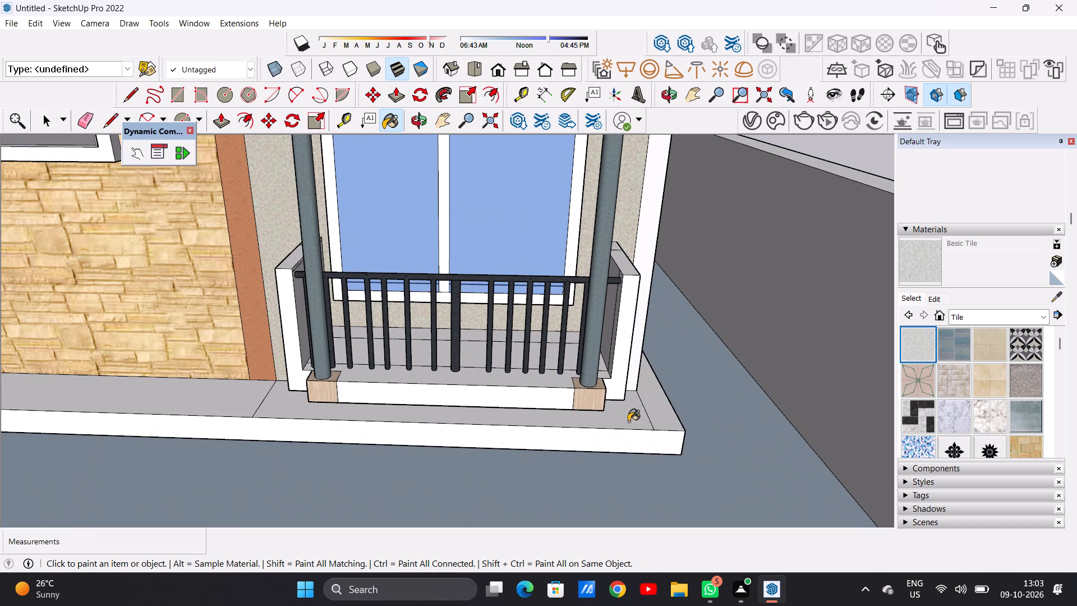
{"action": "scroll", "coordinate": [656, 417], "scroll_direction": "up", "scroll_amount": 6}
{"action": "scroll", "coordinate": [656, 416], "scroll_direction": "down", "scroll_amount": 1}
{"action": "scroll", "coordinate": [656, 416], "scroll_direction": "up", "scroll_amount": 3}
{"action": "left_click", "coordinate": [656, 416]}
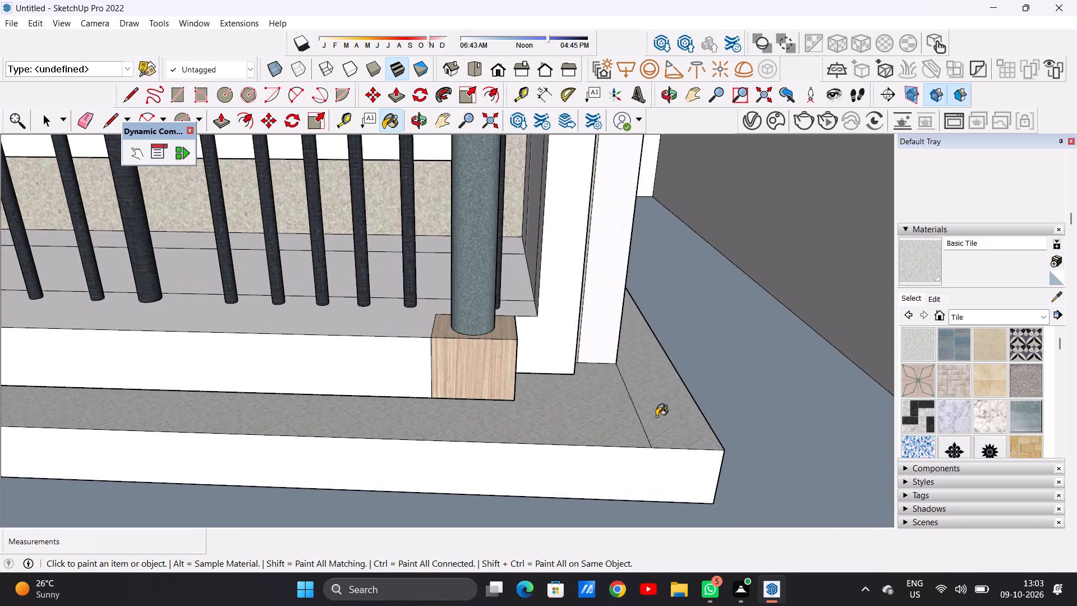
{"action": "scroll", "coordinate": [656, 416], "scroll_direction": "down", "scroll_amount": 10}
{"action": "scroll", "coordinate": [302, 406], "scroll_direction": "up", "scroll_amount": 5}
{"action": "left_click", "coordinate": [247, 402]}
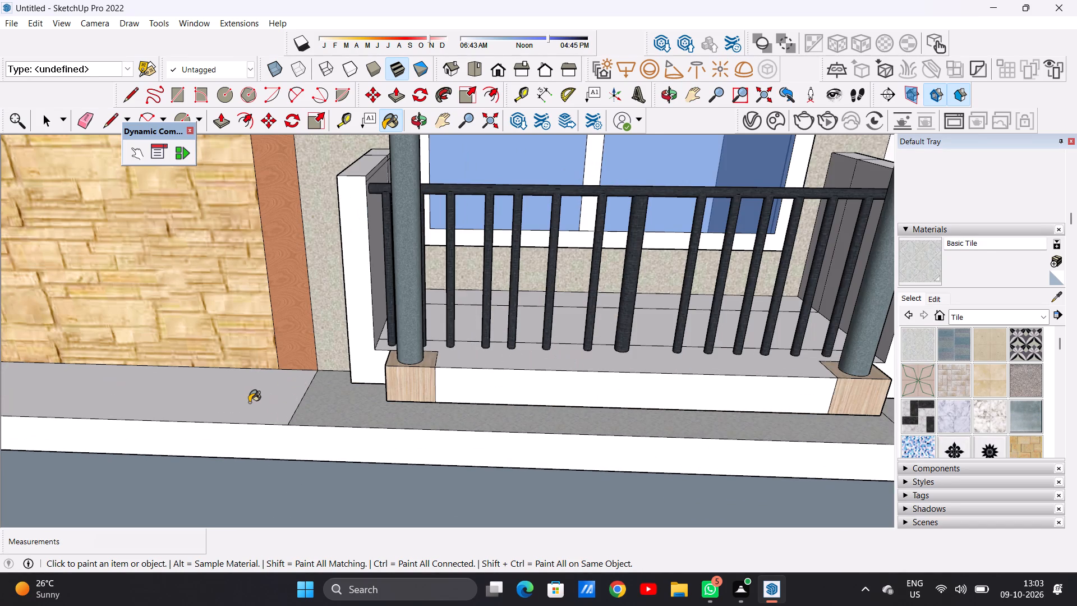
Paint the entrance step's front and top surfaces and the plinth's long front edge with Basic Tile.
{"action": "scroll", "coordinate": [319, 428], "scroll_direction": "down", "scroll_amount": 16}
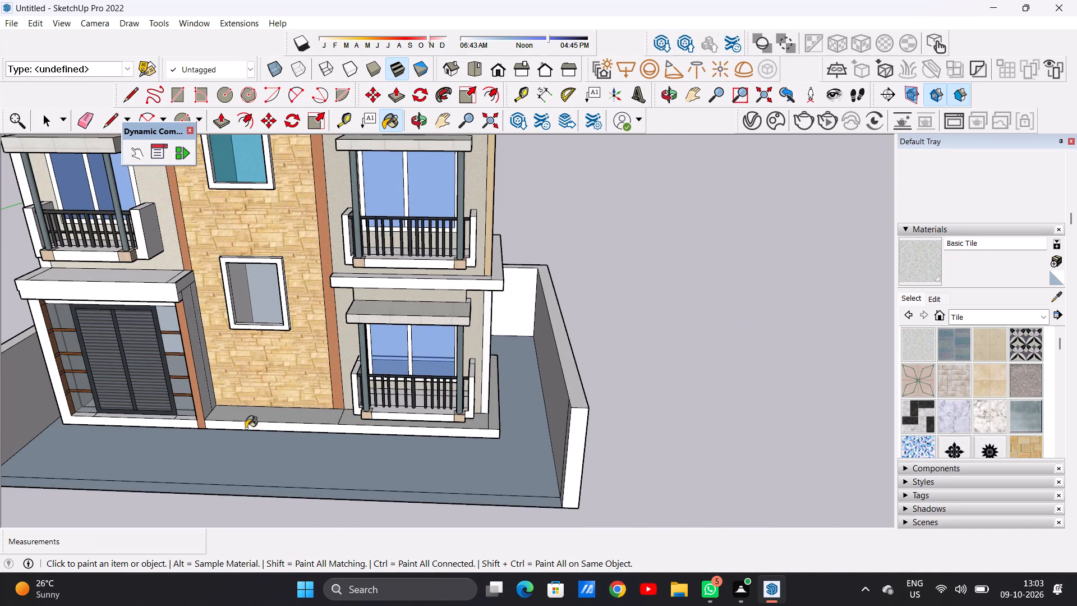
{"action": "scroll", "coordinate": [189, 425], "scroll_direction": "up", "scroll_amount": 12}
{"action": "left_click", "coordinate": [183, 423]}
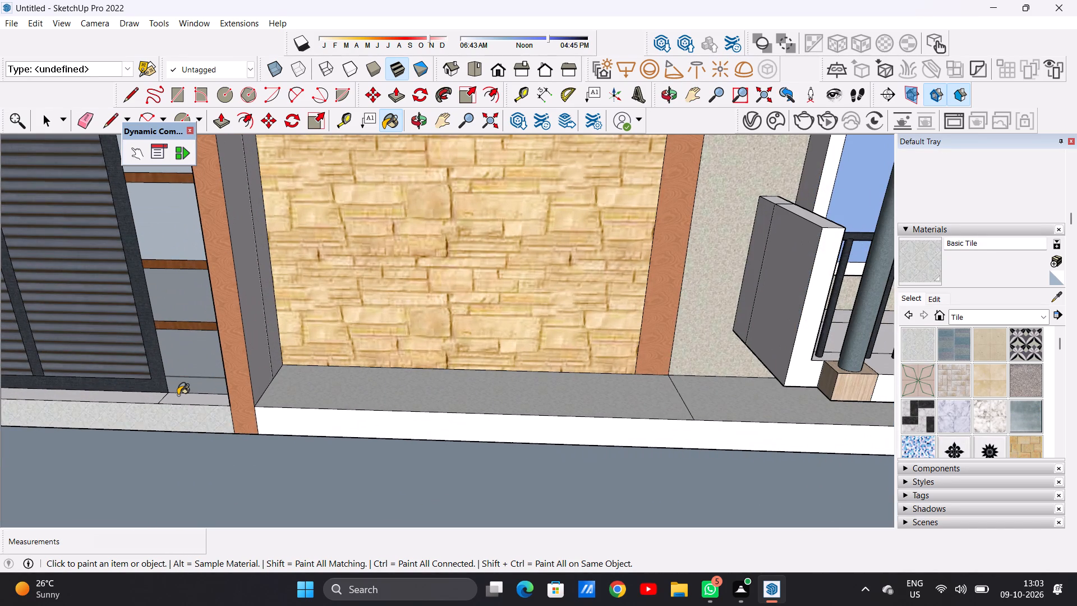
{"action": "left_click", "coordinate": [178, 397]}
{"action": "left_click", "coordinate": [146, 392]}
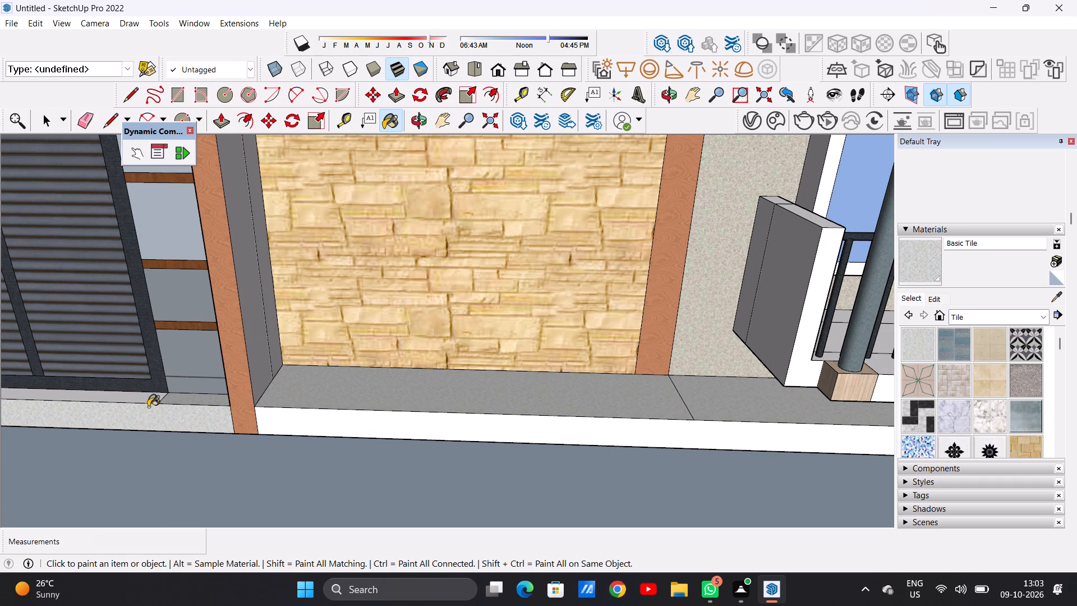
{"action": "left_click", "coordinate": [139, 402]}
{"action": "left_click", "coordinate": [325, 418]}
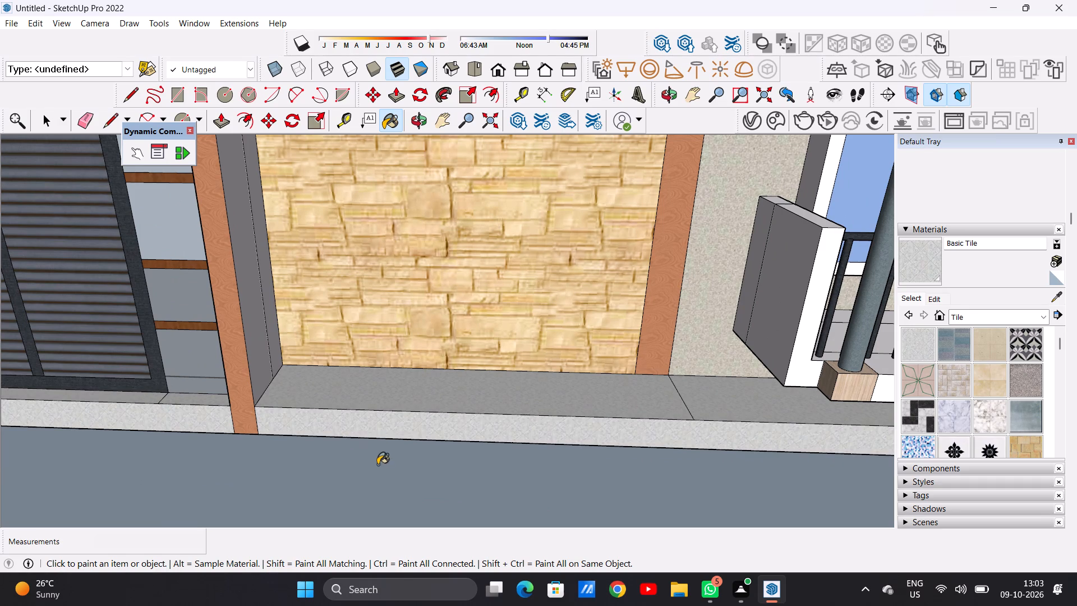
Inspect the base, entrance and side of the building from several angles for remaining unpainted surfaces.
{"action": "scroll", "coordinate": [379, 467], "scroll_direction": "down", "scroll_amount": 8}
{"action": "scroll", "coordinate": [428, 445], "scroll_direction": "down", "scroll_amount": 6}
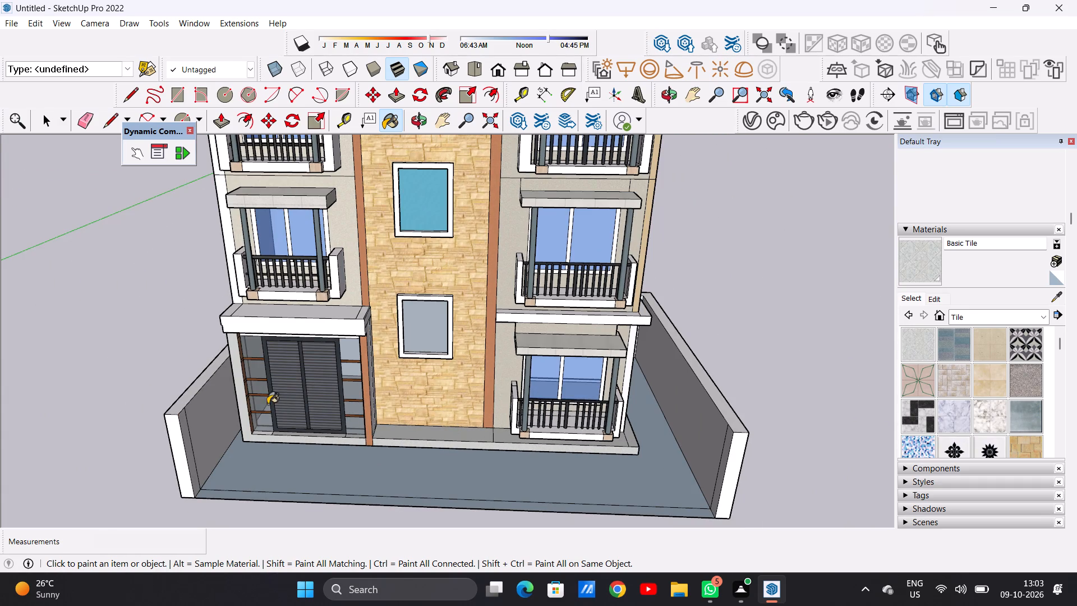
{"action": "scroll", "coordinate": [260, 396], "scroll_direction": "up", "scroll_amount": 1}
{"action": "middle_click_drag", "start_coordinate": [204, 417], "coordinate": [499, 346]}
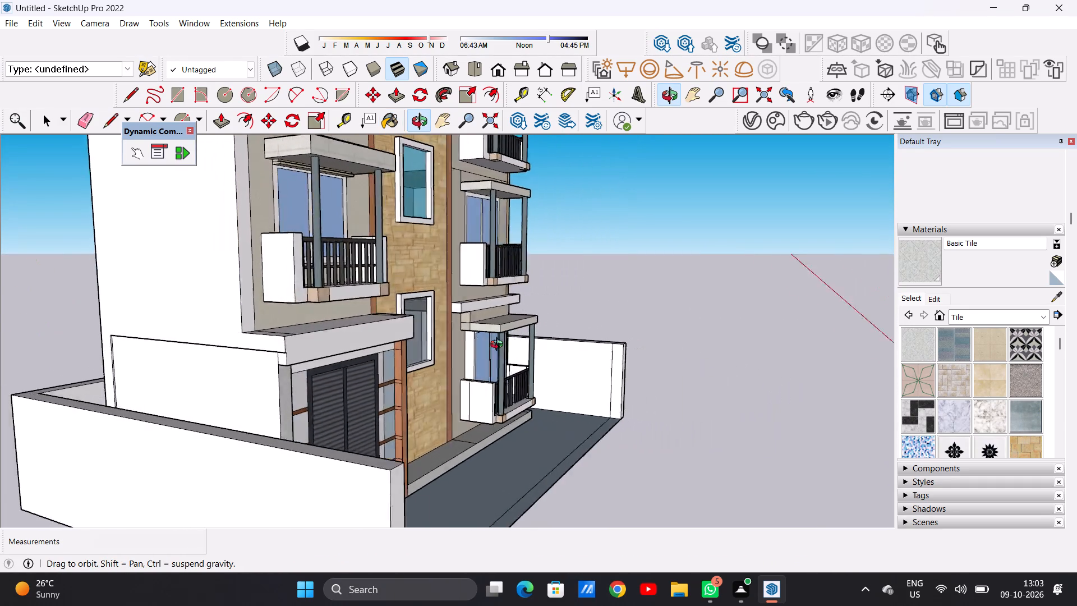
{"action": "middle_click_drag", "start_coordinate": [499, 346], "coordinate": [514, 364]}
{"action": "middle_click_drag", "start_coordinate": [498, 367], "coordinate": [227, 379]}
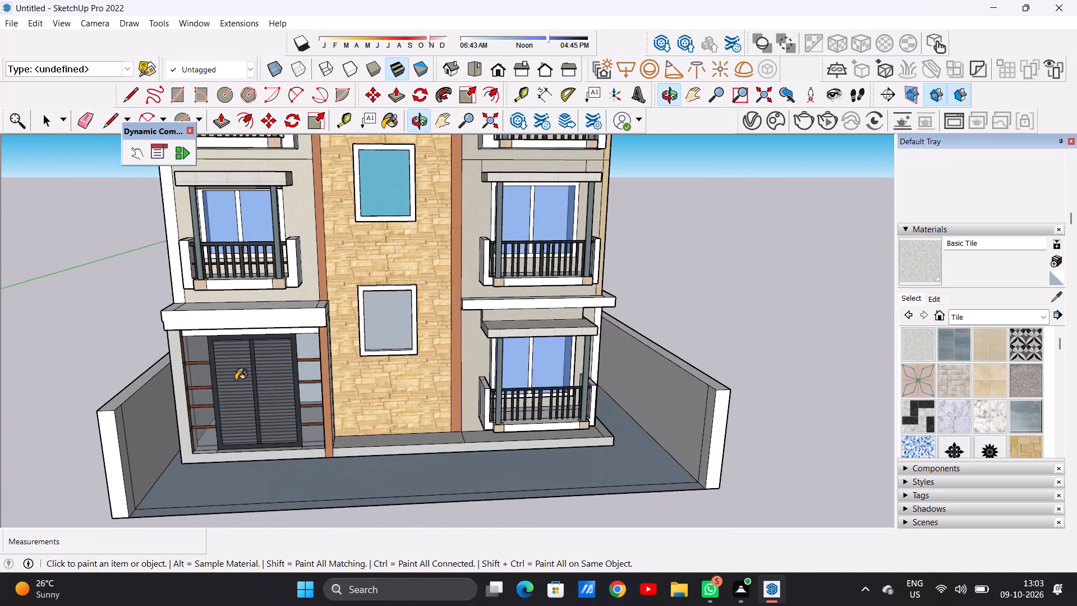
{"action": "scroll", "coordinate": [361, 411], "scroll_direction": "down", "scroll_amount": 10}
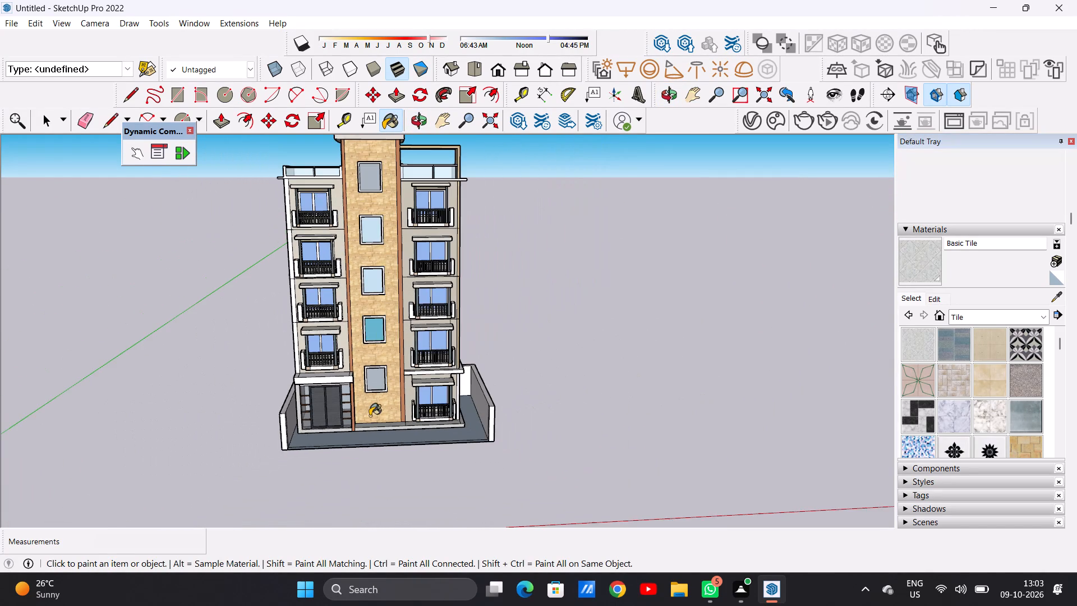
{"action": "scroll", "coordinate": [349, 399], "scroll_direction": "up", "scroll_amount": 17}
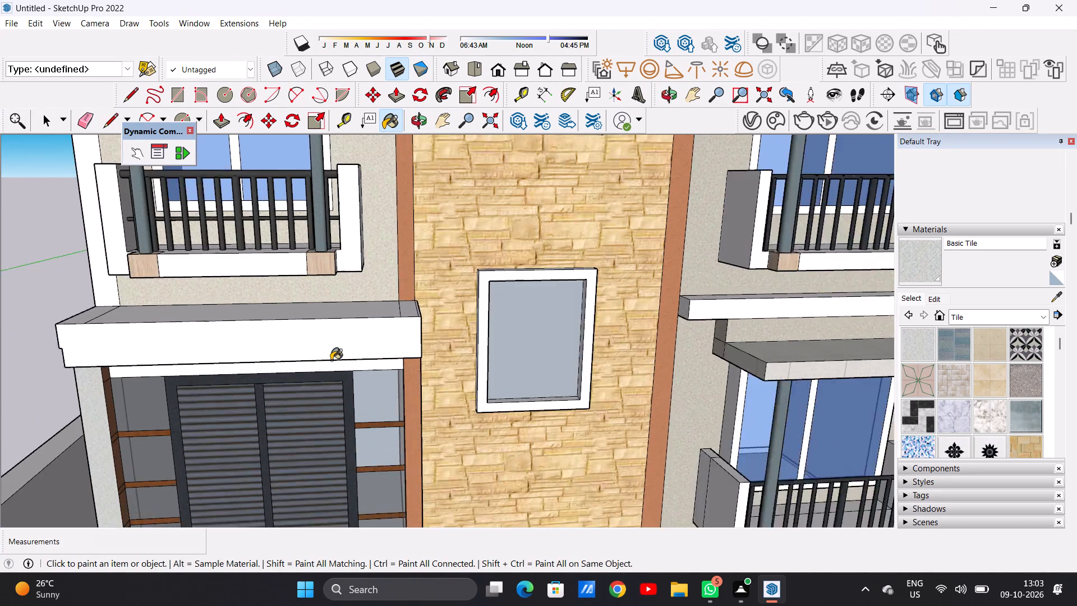
Paint the entrance canopy's front and top, the lintel above the door and the ceiling just behind it with Basic Tile.
{"action": "scroll", "coordinate": [331, 360], "scroll_direction": "up", "scroll_amount": 3}
{"action": "left_click", "coordinate": [329, 333]}
{"action": "left_click", "coordinate": [319, 305]}
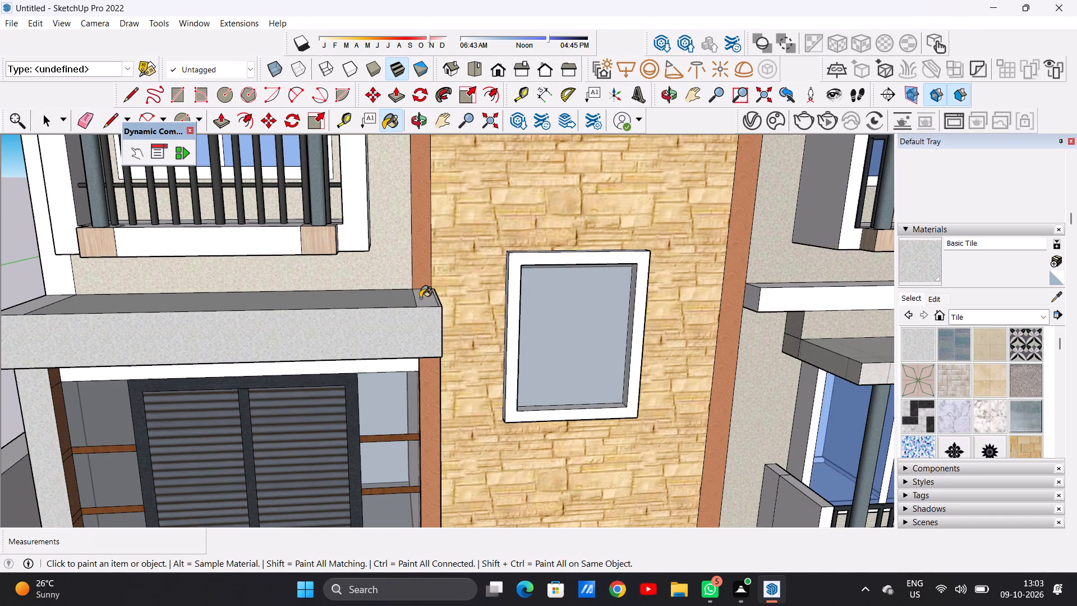
{"action": "left_click", "coordinate": [422, 301]}
{"action": "middle_click_drag", "start_coordinate": [341, 418], "coordinate": [340, 374]}
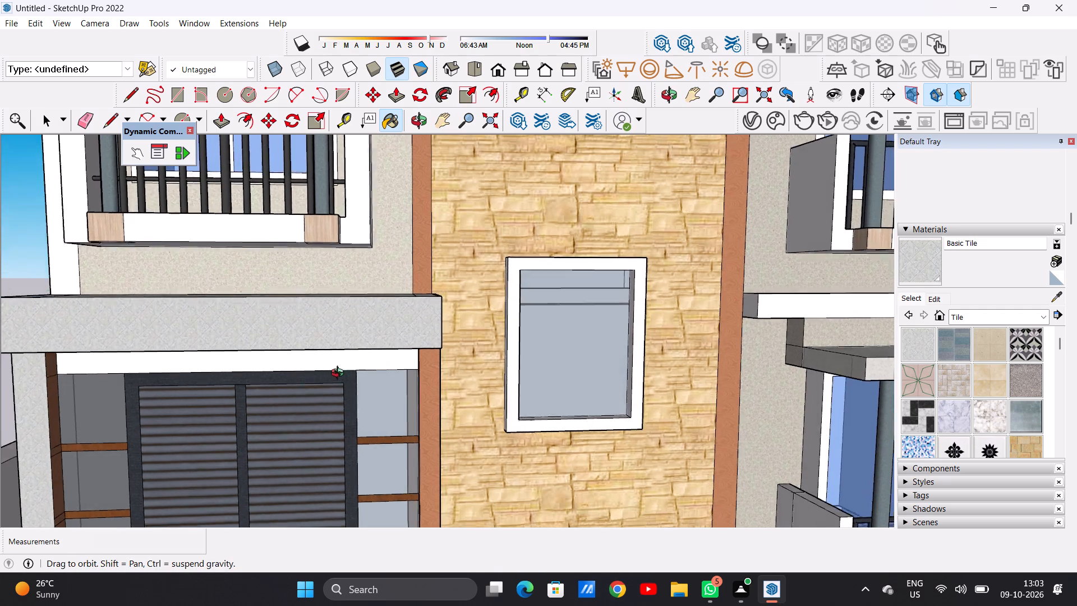
{"action": "middle_click_drag", "start_coordinate": [340, 374], "coordinate": [337, 338]}
{"action": "left_click", "coordinate": [338, 351]}
{"action": "scroll", "coordinate": [397, 401], "scroll_direction": "down", "scroll_amount": 1}
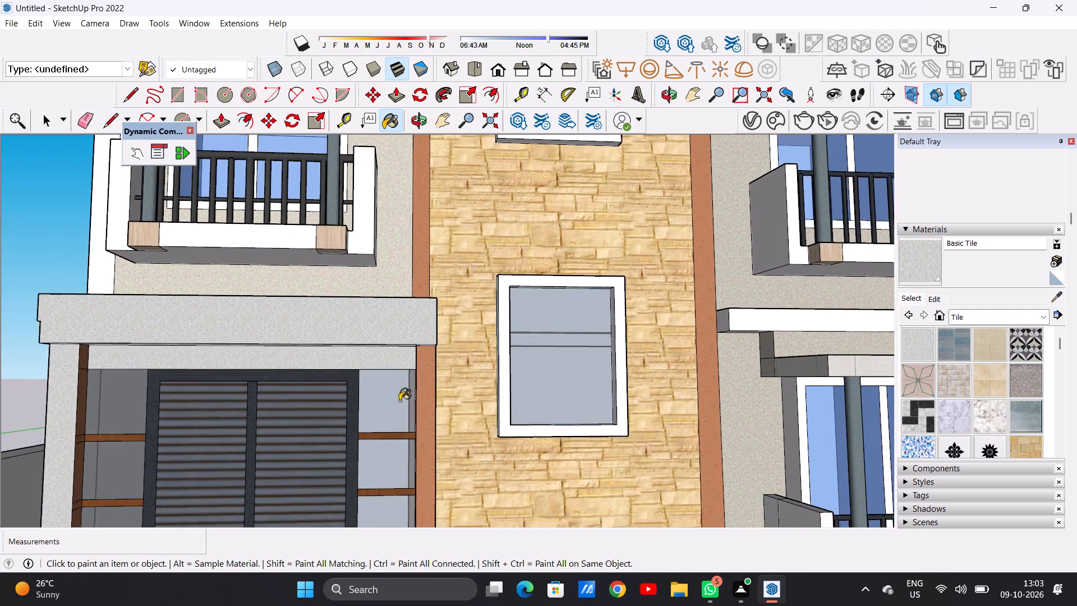
{"action": "scroll", "coordinate": [399, 401], "scroll_direction": "down", "scroll_amount": 2}
{"action": "middle_click_drag", "start_coordinate": [374, 425], "coordinate": [349, 339]}
{"action": "scroll", "coordinate": [376, 387], "scroll_direction": "up", "scroll_amount": 6}
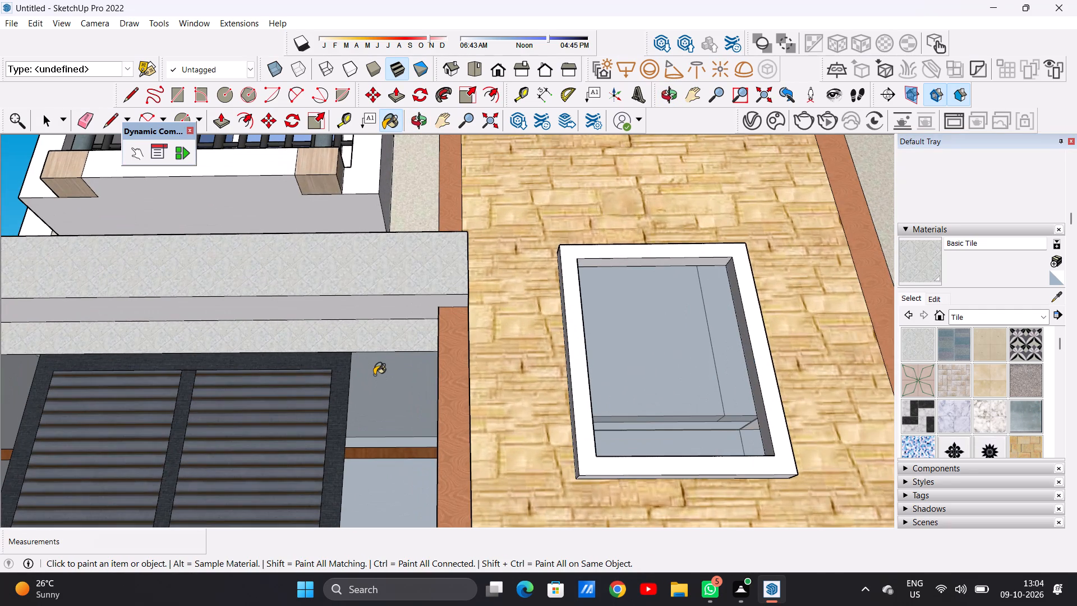
{"action": "left_click", "coordinate": [374, 371]}
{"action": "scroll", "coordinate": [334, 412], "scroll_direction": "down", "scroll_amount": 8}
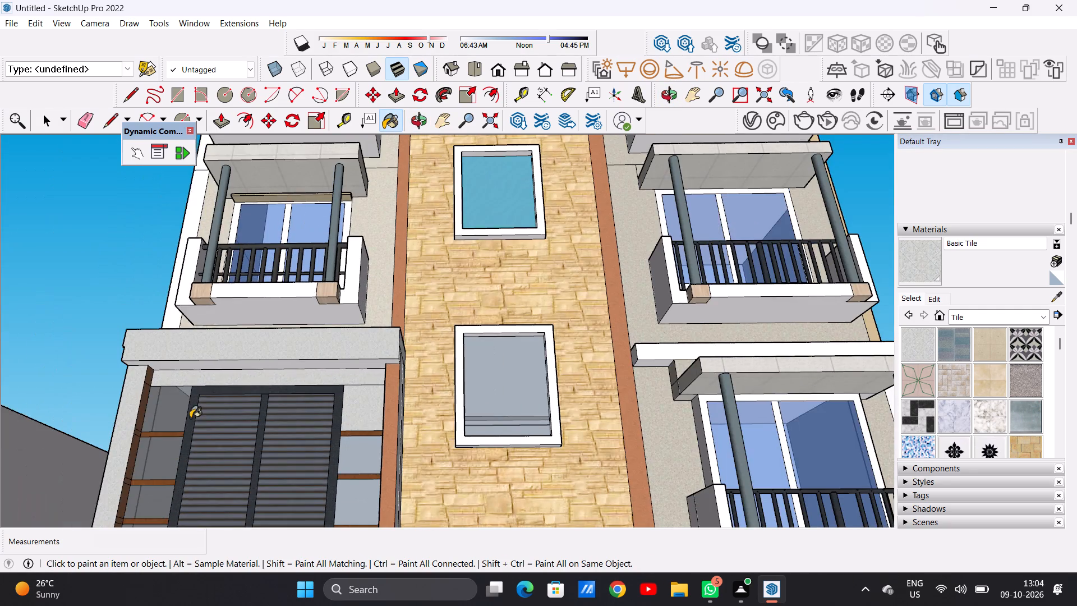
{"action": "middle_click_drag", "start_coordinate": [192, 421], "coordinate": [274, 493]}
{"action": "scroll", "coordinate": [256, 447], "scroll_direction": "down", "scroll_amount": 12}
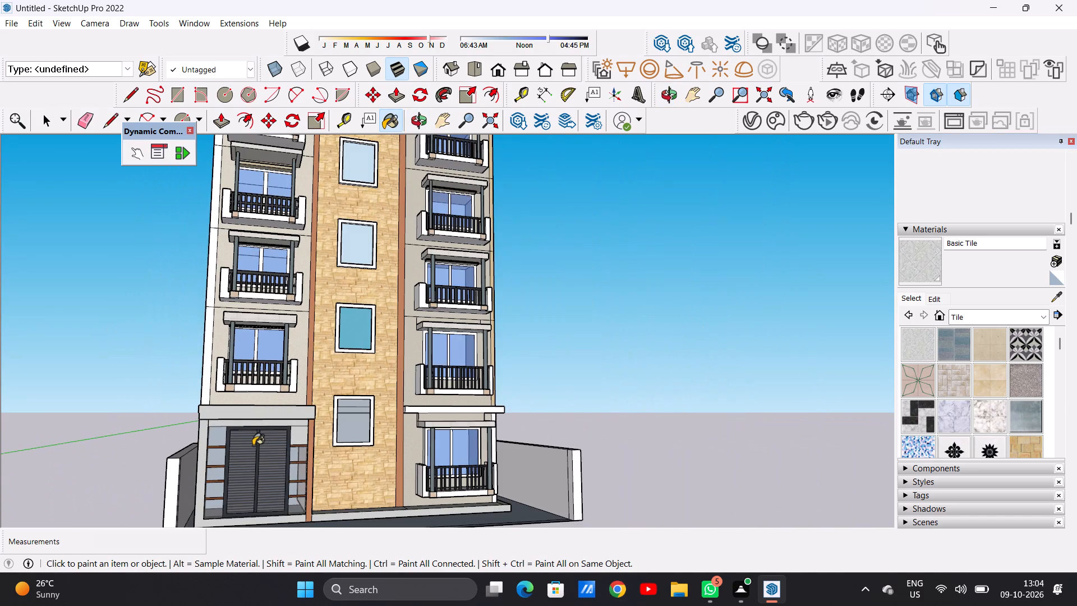
Paint the narrow outer corner strips of the entrance-side wing, floor by floor above the canopy, with Basic Tile.
{"action": "middle_click_drag", "start_coordinate": [263, 448], "coordinate": [213, 489]}
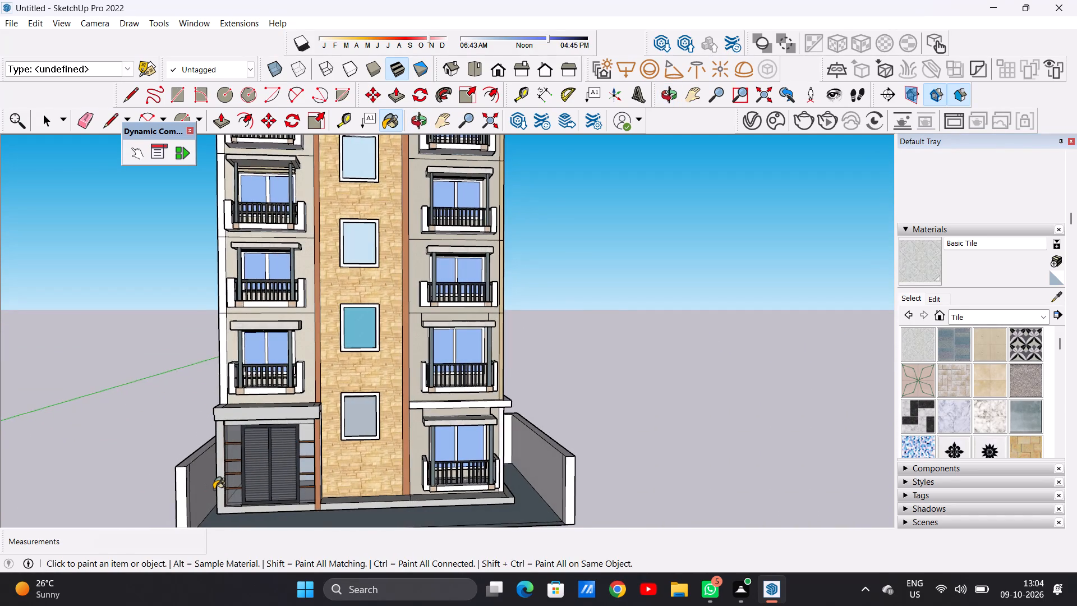
{"action": "scroll", "coordinate": [214, 489], "scroll_direction": "down", "scroll_amount": 8}
{"action": "scroll", "coordinate": [191, 370], "scroll_direction": "up", "scroll_amount": 5}
{"action": "scroll", "coordinate": [231, 293], "scroll_direction": "up", "scroll_amount": 2}
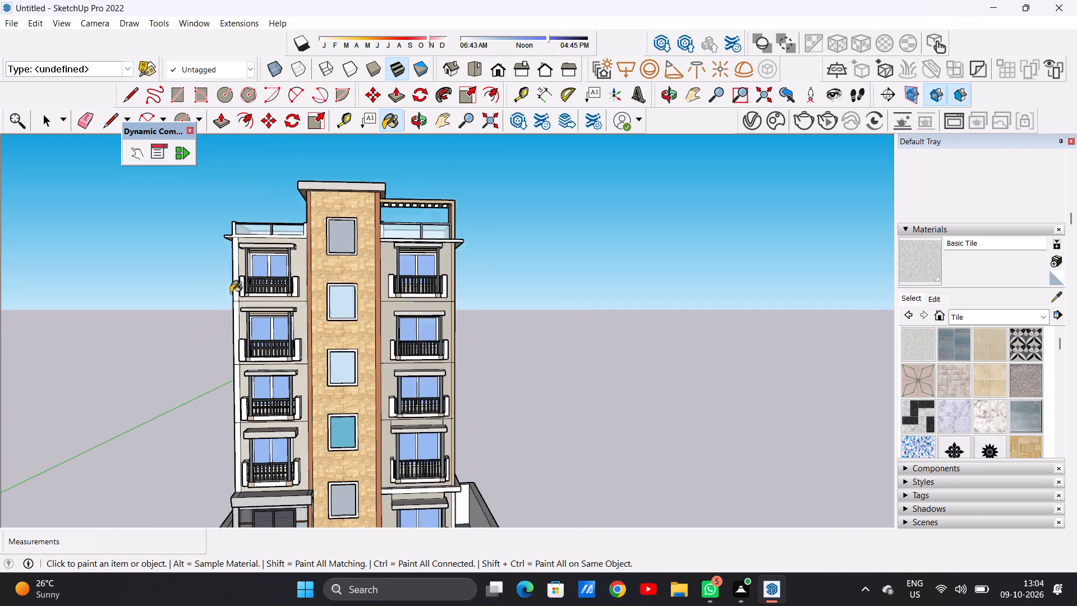
{"action": "scroll", "coordinate": [231, 293], "scroll_direction": "up", "scroll_amount": 4}
{"action": "left_click", "coordinate": [237, 279]}
{"action": "left_click", "coordinate": [239, 344]}
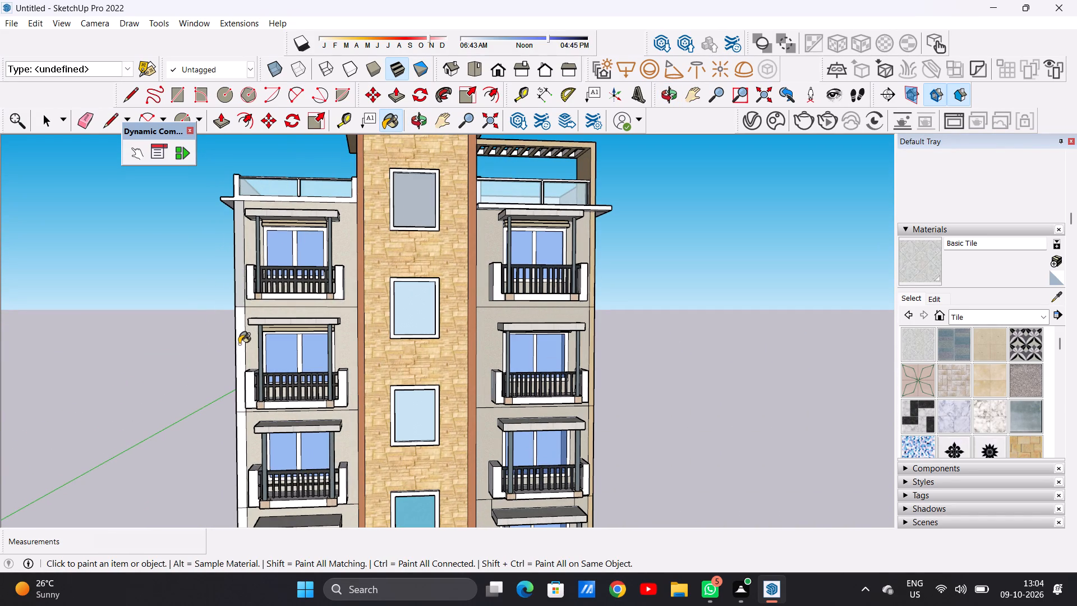
{"action": "scroll", "coordinate": [237, 373], "scroll_direction": "down", "scroll_amount": 6}
{"action": "scroll", "coordinate": [232, 442], "scroll_direction": "up", "scroll_amount": 12}
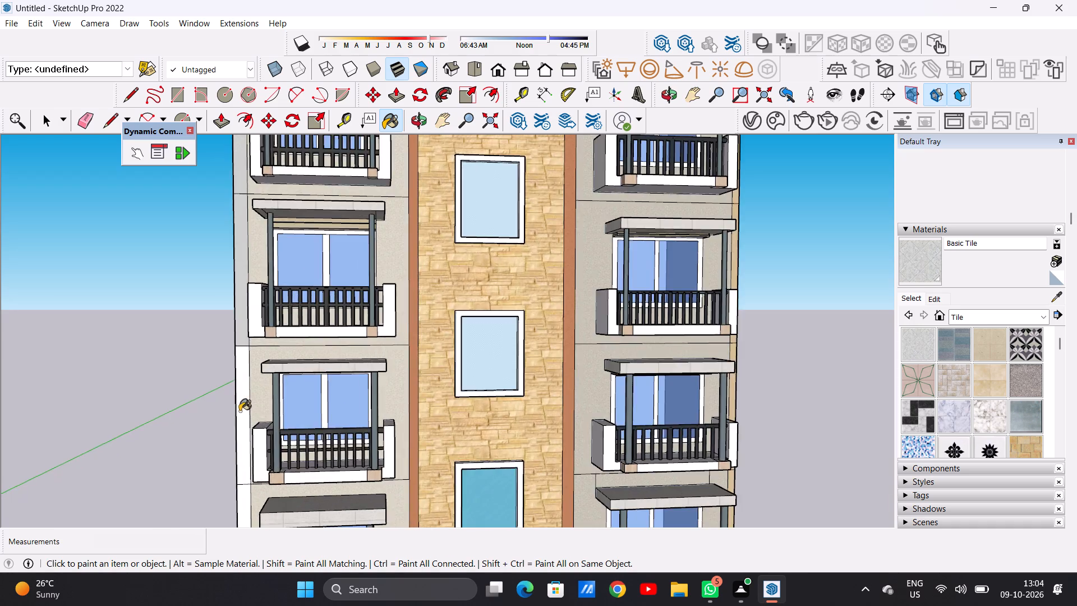
{"action": "scroll", "coordinate": [240, 411], "scroll_direction": "up", "scroll_amount": 3}
{"action": "left_click", "coordinate": [241, 400]}
{"action": "scroll", "coordinate": [241, 400], "scroll_direction": "down", "scroll_amount": 15}
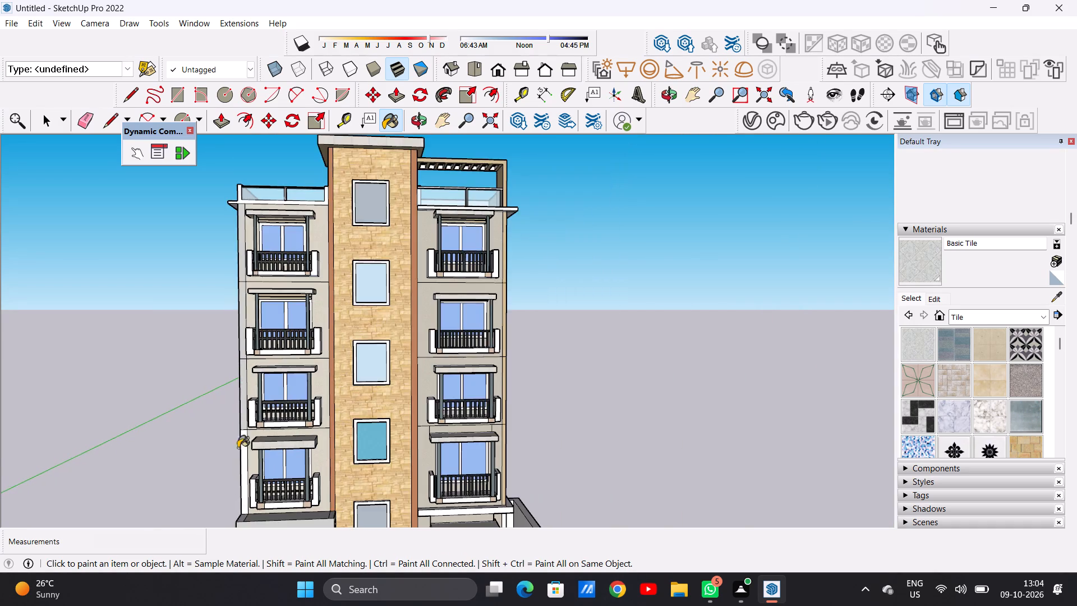
{"action": "scroll", "coordinate": [242, 450], "scroll_direction": "up", "scroll_amount": 13}
{"action": "left_click", "coordinate": [233, 445]}
{"action": "scroll", "coordinate": [241, 444], "scroll_direction": "down", "scroll_amount": 5}
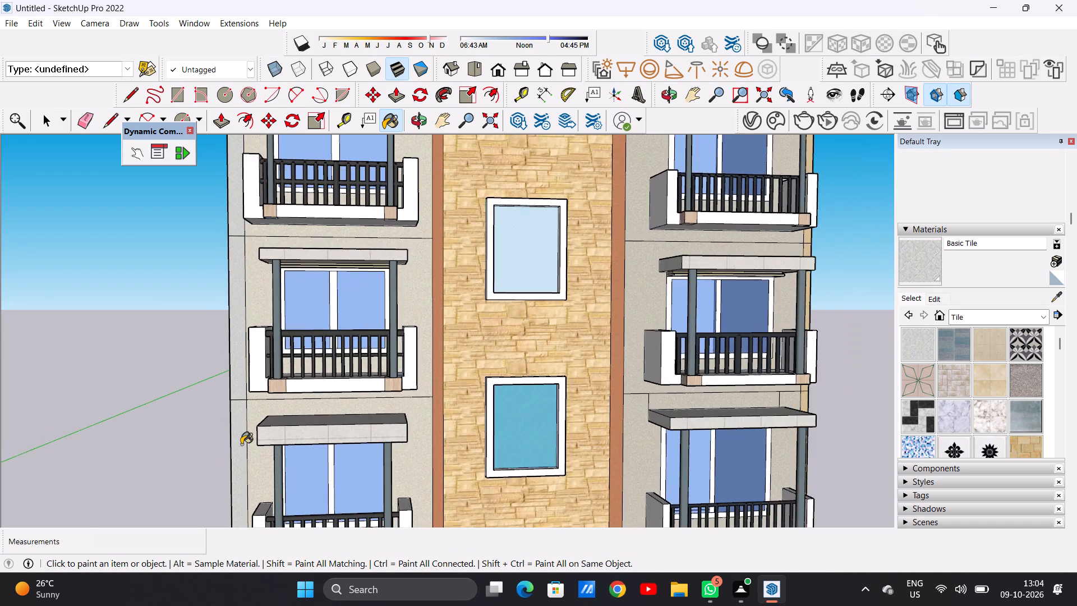
{"action": "scroll", "coordinate": [251, 436], "scroll_direction": "down", "scroll_amount": 15}
Examine the whole building from the front and both sides for surfaces still lacking a finish.
{"action": "middle_click_drag", "start_coordinate": [213, 426], "coordinate": [301, 426]}
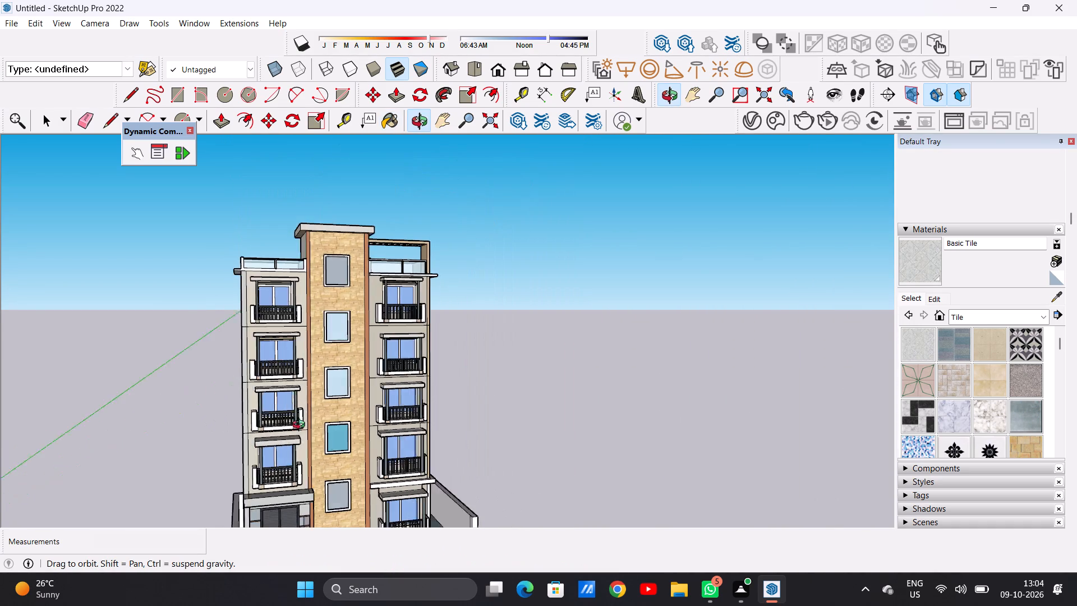
{"action": "middle_click_drag", "start_coordinate": [301, 426], "coordinate": [194, 433]}
{"action": "scroll", "coordinate": [378, 435], "scroll_direction": "down", "scroll_amount": 8}
{"action": "scroll", "coordinate": [394, 466], "scroll_direction": "up", "scroll_amount": 8}
{"action": "middle_click_drag", "start_coordinate": [447, 430], "coordinate": [374, 435]}
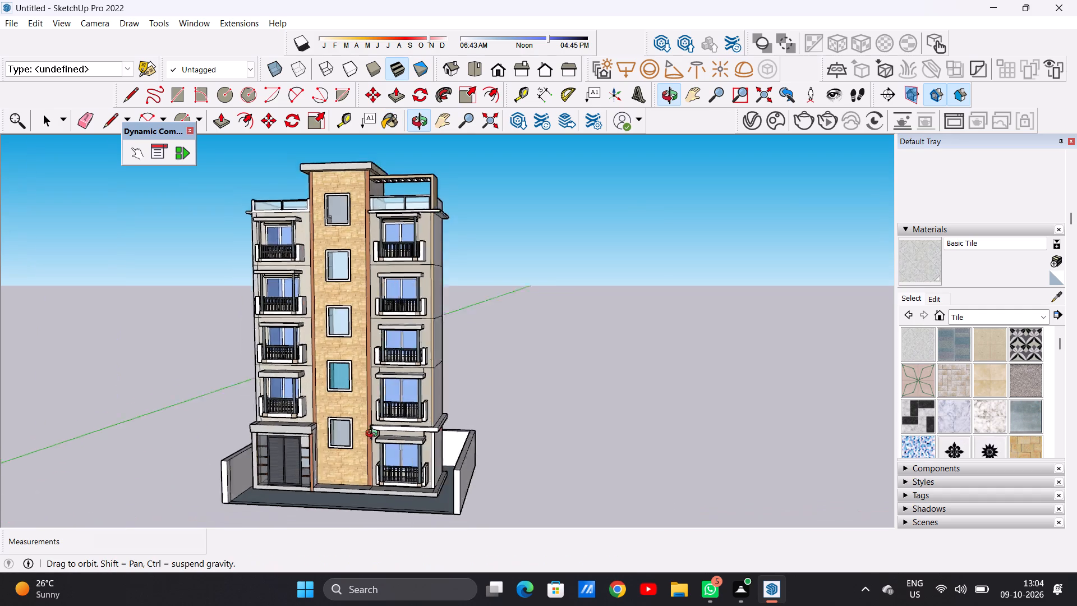
{"action": "middle_click_drag", "start_coordinate": [374, 435], "coordinate": [517, 419]}
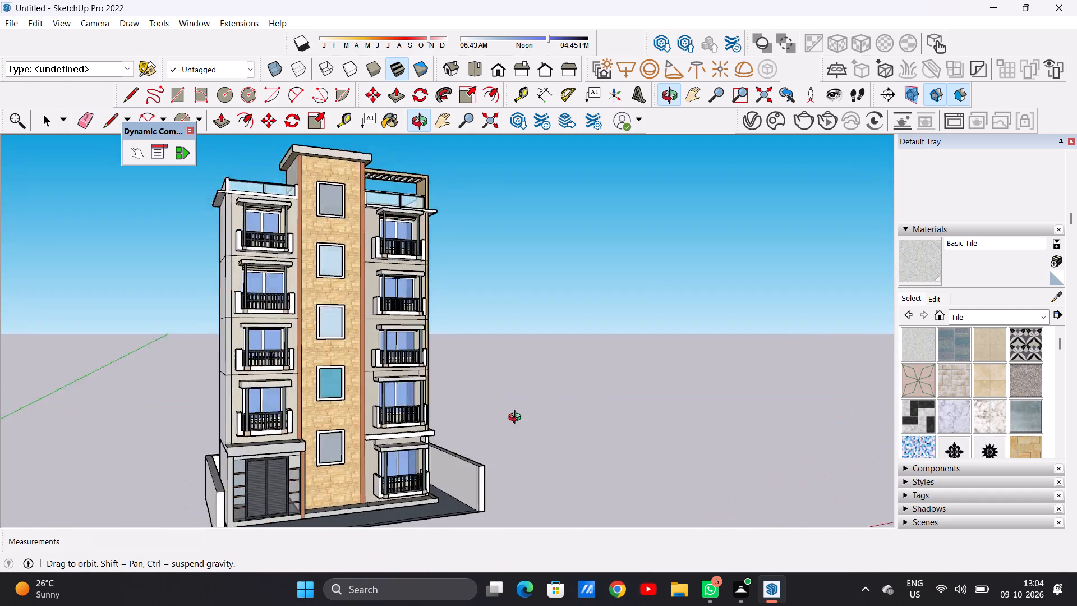
{"action": "middle_click_drag", "start_coordinate": [517, 419], "coordinate": [430, 442]}
{"action": "scroll", "coordinate": [452, 452], "scroll_direction": "down", "scroll_amount": 2}
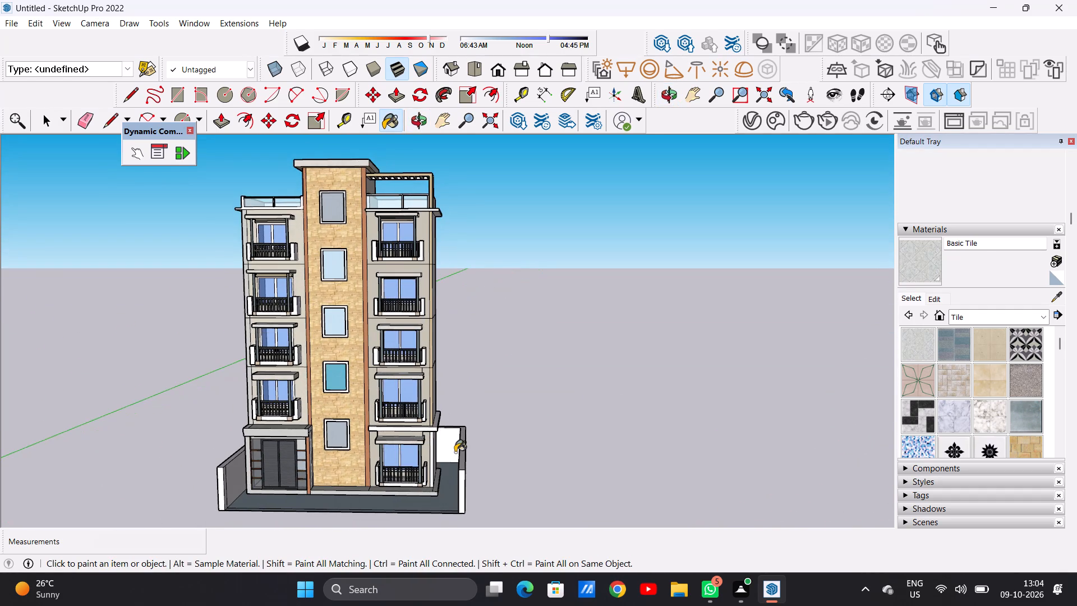
{"action": "scroll", "coordinate": [455, 452], "scroll_direction": "down", "scroll_amount": 4}
{"action": "scroll", "coordinate": [448, 440], "scroll_direction": "up", "scroll_amount": 6}
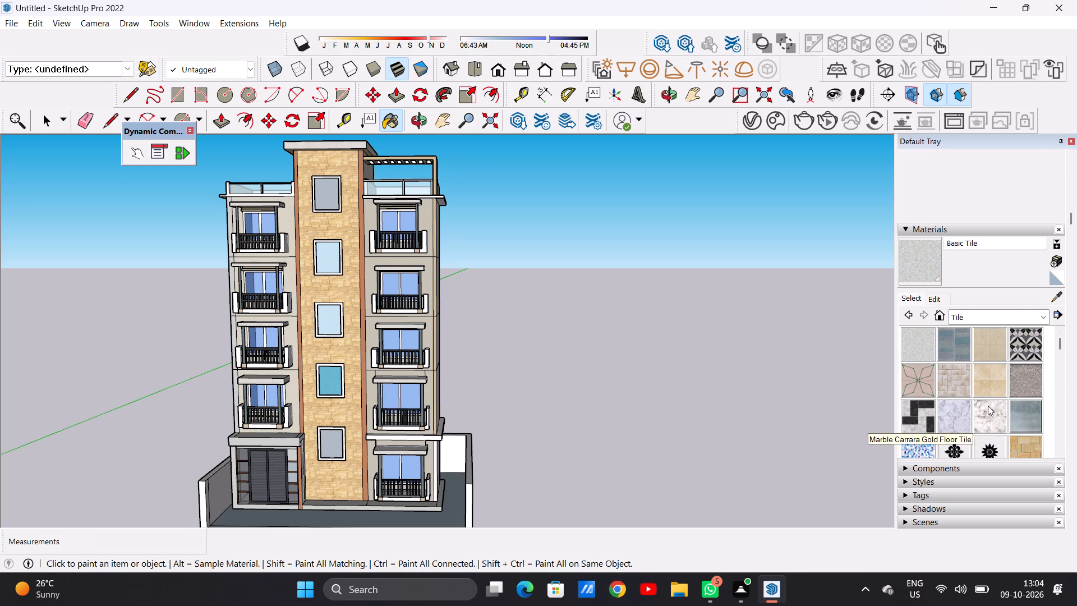
Paint the four upper-floor panels of the blank side wall with Terrazzo Tile Accent from the Tile collection.
{"action": "scroll", "coordinate": [975, 421], "scroll_direction": "down", "scroll_amount": 2}
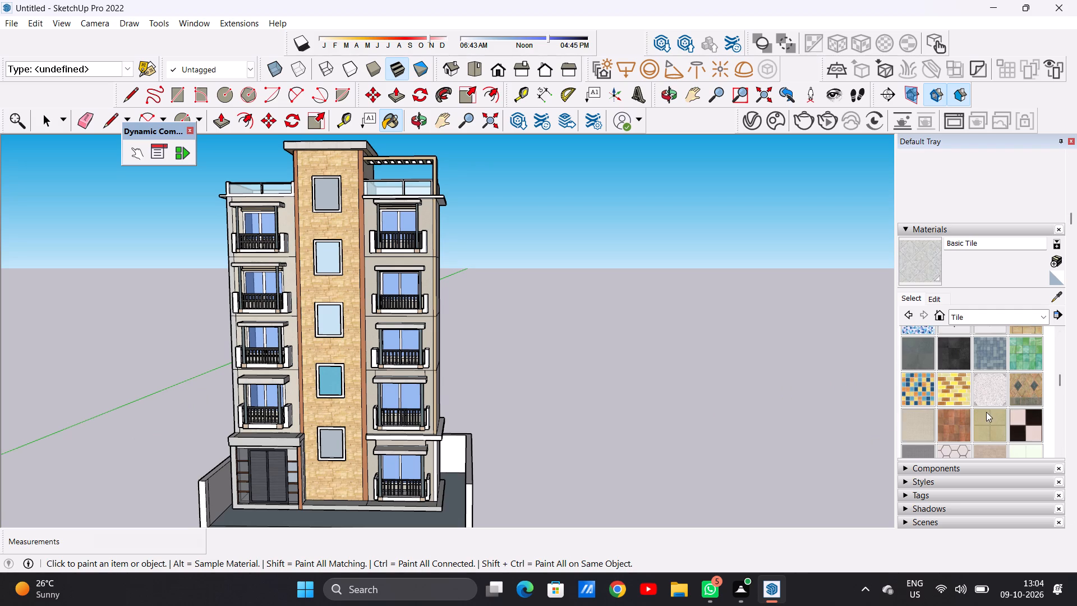
{"action": "left_click", "coordinate": [984, 392]}
{"action": "middle_click_drag", "start_coordinate": [712, 411], "coordinate": [459, 429]}
{"action": "scroll", "coordinate": [461, 348], "scroll_direction": "up", "scroll_amount": 5}
{"action": "left_click", "coordinate": [460, 346]}
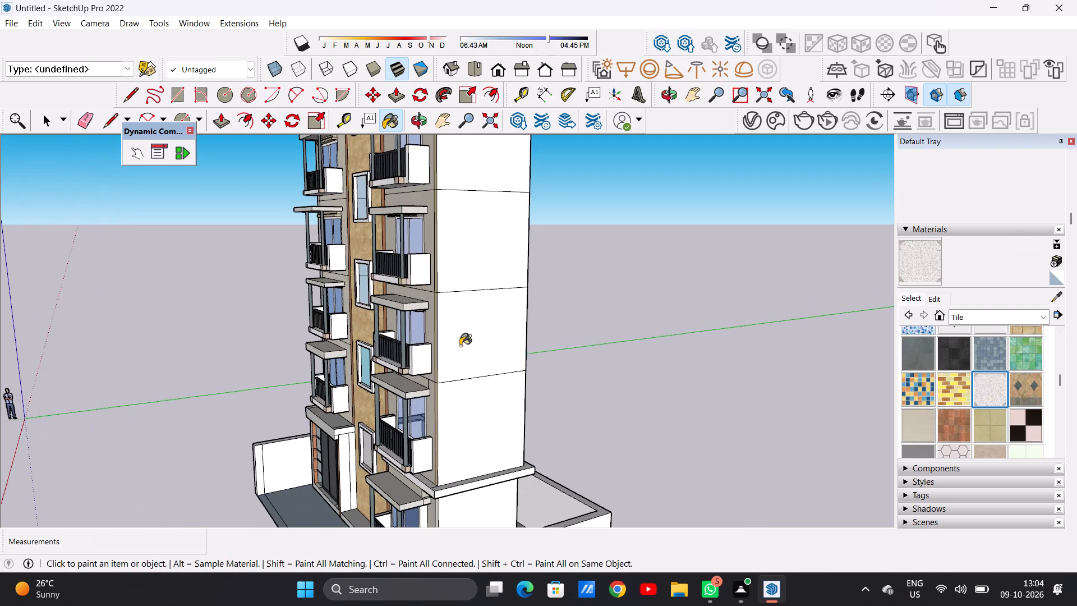
{"action": "left_click", "coordinate": [479, 423]}
{"action": "left_click", "coordinate": [464, 258]}
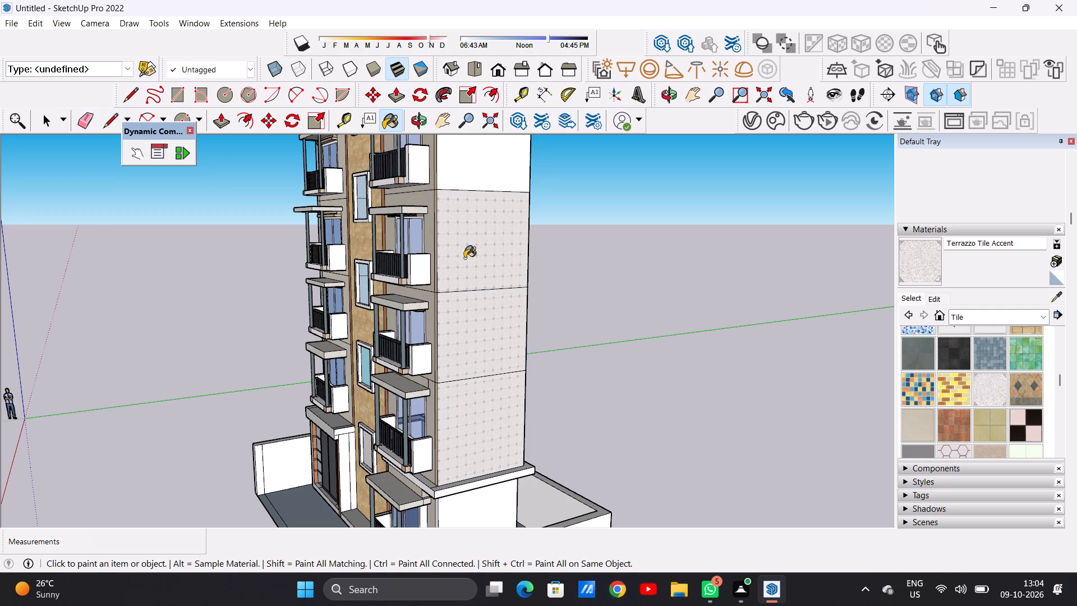
{"action": "left_click", "coordinate": [464, 162]}
Paint the ground-floor panel of the same side wall, below the projecting band, with Terrazzo Tile Accent.
{"action": "scroll", "coordinate": [467, 378], "scroll_direction": "down", "scroll_amount": 4}
{"action": "scroll", "coordinate": [466, 360], "scroll_direction": "up", "scroll_amount": 10}
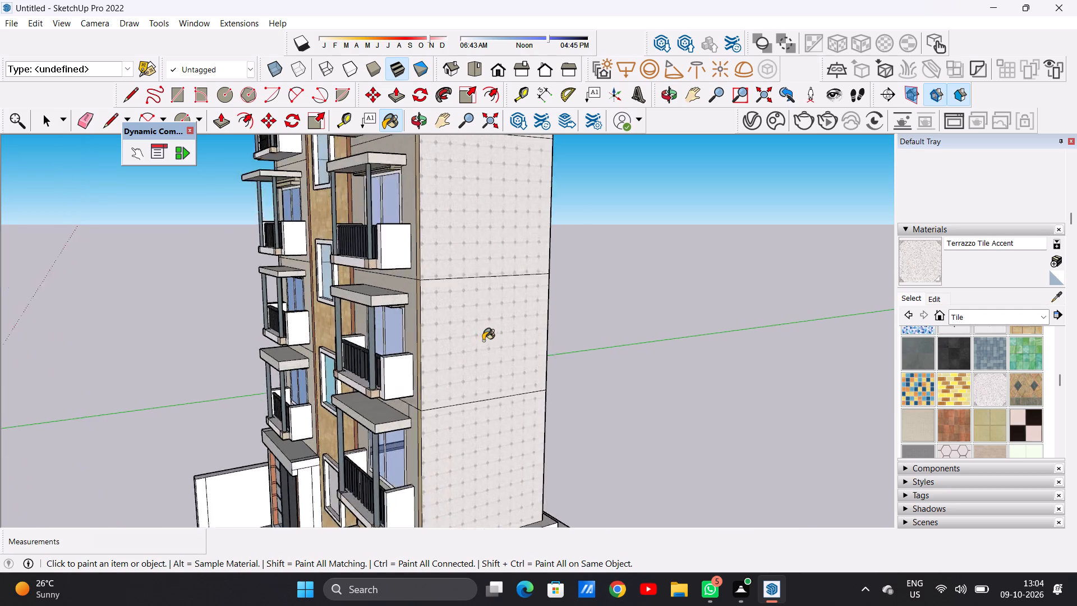
{"action": "scroll", "coordinate": [483, 341], "scroll_direction": "up", "scroll_amount": 7}
{"action": "scroll", "coordinate": [479, 357], "scroll_direction": "down", "scroll_amount": 1}
{"action": "scroll", "coordinate": [479, 359], "scroll_direction": "up", "scroll_amount": 10}
{"action": "scroll", "coordinate": [452, 385], "scroll_direction": "down", "scroll_amount": 20}
{"action": "scroll", "coordinate": [452, 385], "scroll_direction": "down", "scroll_amount": 4}
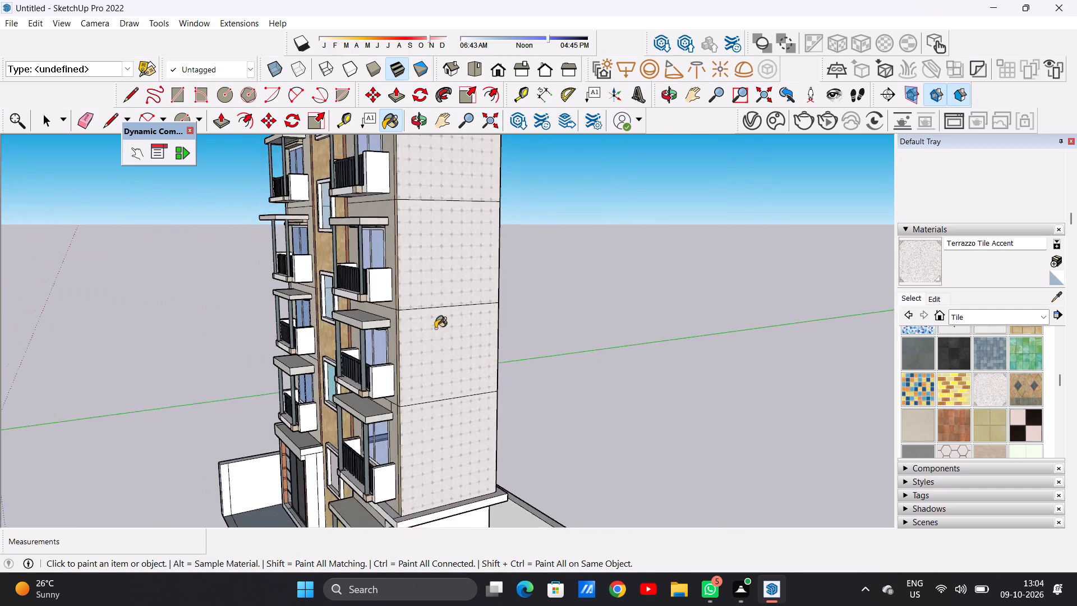
{"action": "scroll", "coordinate": [435, 328], "scroll_direction": "down", "scroll_amount": 6}
{"action": "scroll", "coordinate": [444, 420], "scroll_direction": "up", "scroll_amount": 5}
{"action": "scroll", "coordinate": [425, 422], "scroll_direction": "down", "scroll_amount": 1}
{"action": "scroll", "coordinate": [425, 425], "scroll_direction": "up", "scroll_amount": 16}
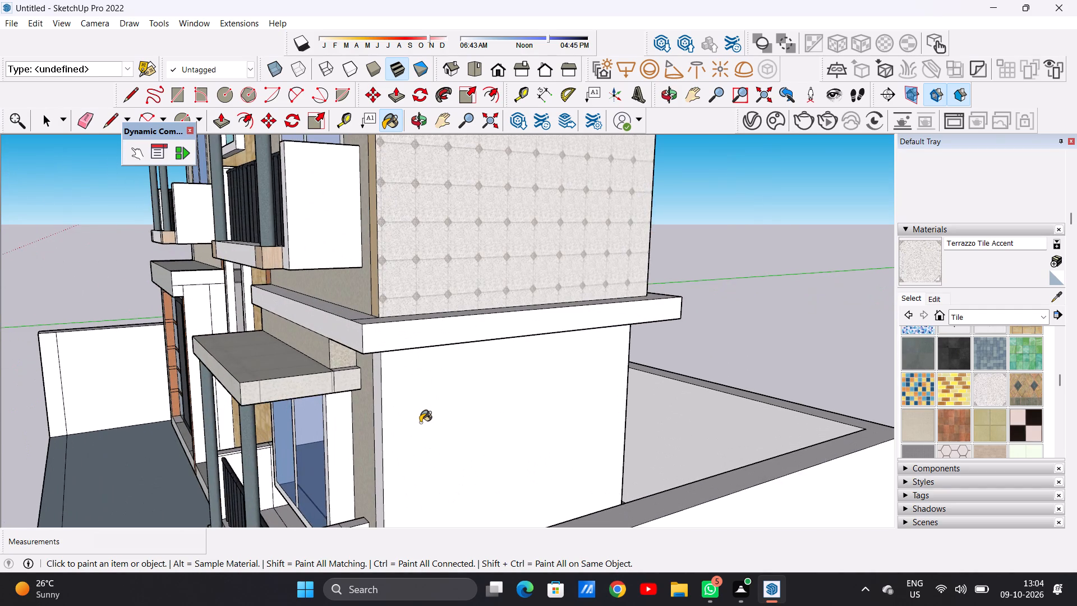
{"action": "left_click", "coordinate": [420, 423]}
{"action": "scroll", "coordinate": [438, 430], "scroll_direction": "down", "scroll_amount": 9}
{"action": "scroll", "coordinate": [406, 424], "scroll_direction": "up", "scroll_amount": 4}
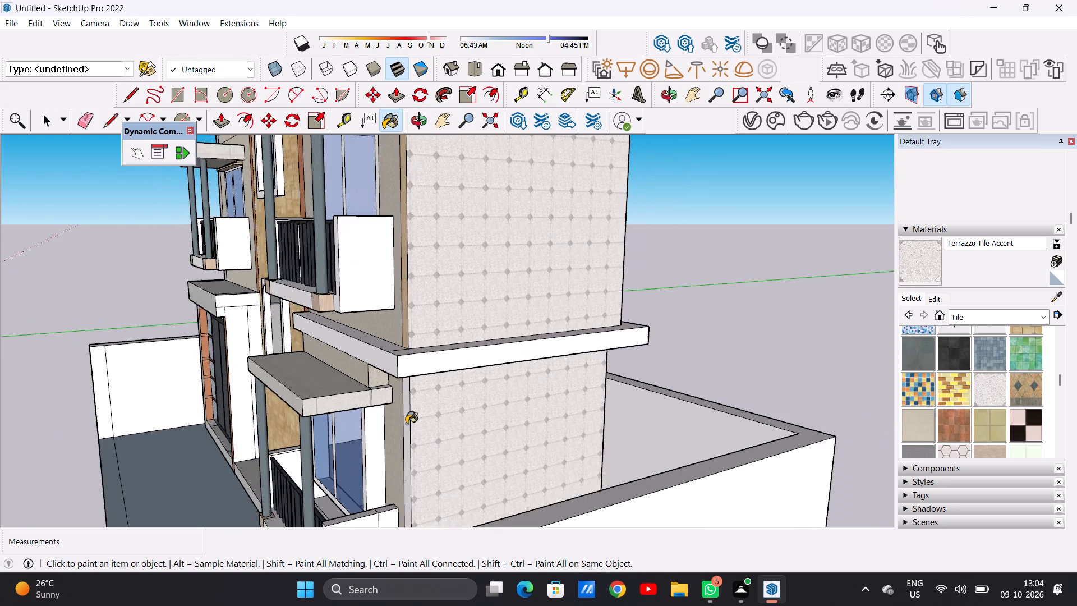
{"action": "scroll", "coordinate": [406, 424], "scroll_direction": "up", "scroll_amount": 9}
{"action": "middle_click_drag", "start_coordinate": [452, 429], "coordinate": [550, 427]}
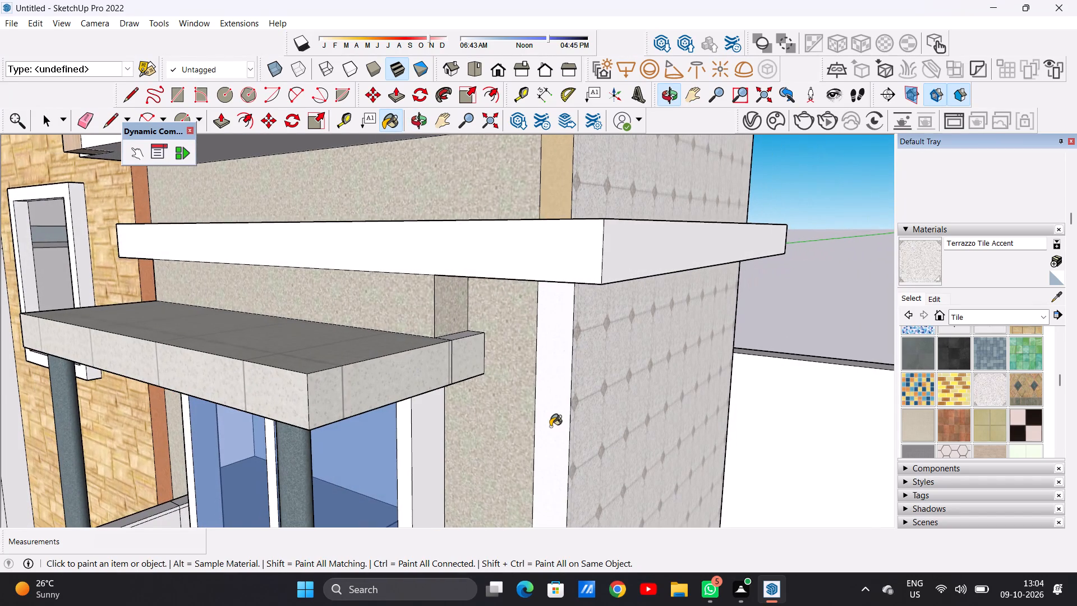
{"action": "scroll", "coordinate": [563, 410], "scroll_direction": "down", "scroll_amount": 18}
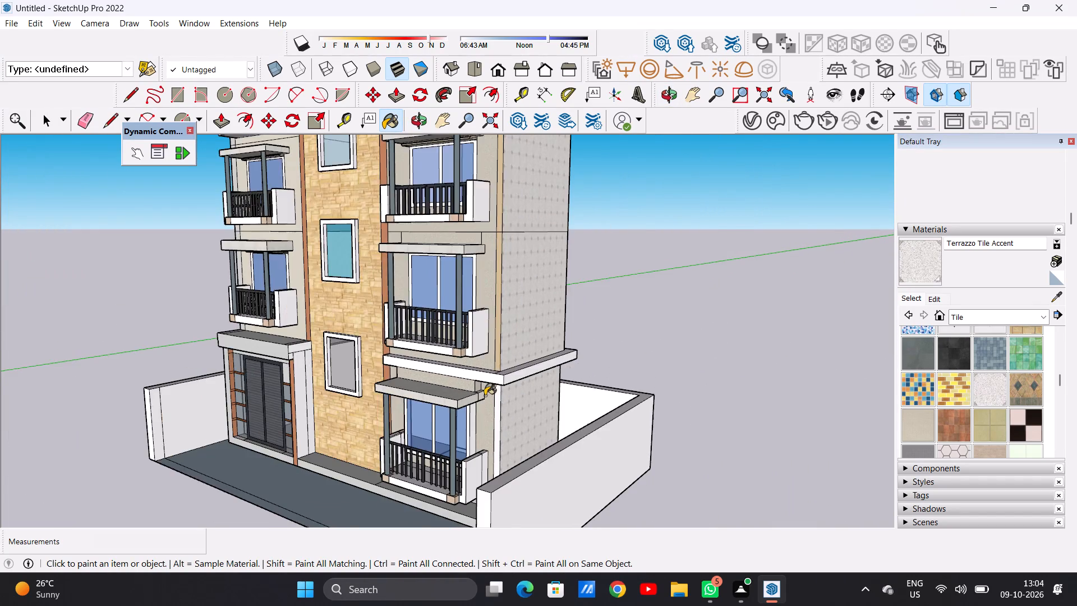
{"action": "scroll", "coordinate": [485, 396], "scroll_direction": "down", "scroll_amount": 2}
Paint the two ground-floor rear wall panels and the panel just above the projecting band with Terrazzo Tile Accent.
{"action": "middle_click_drag", "start_coordinate": [592, 382], "coordinate": [243, 415]}
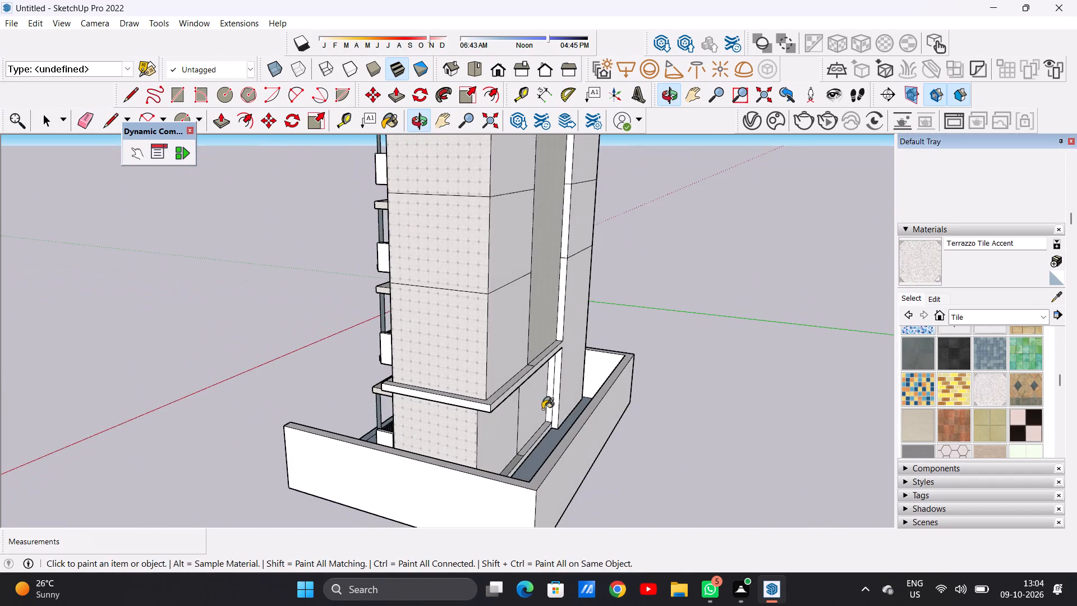
{"action": "middle_click_drag", "start_coordinate": [549, 409], "coordinate": [386, 410]}
{"action": "scroll", "coordinate": [424, 417], "scroll_direction": "up", "scroll_amount": 13}
{"action": "left_click", "coordinate": [427, 419]}
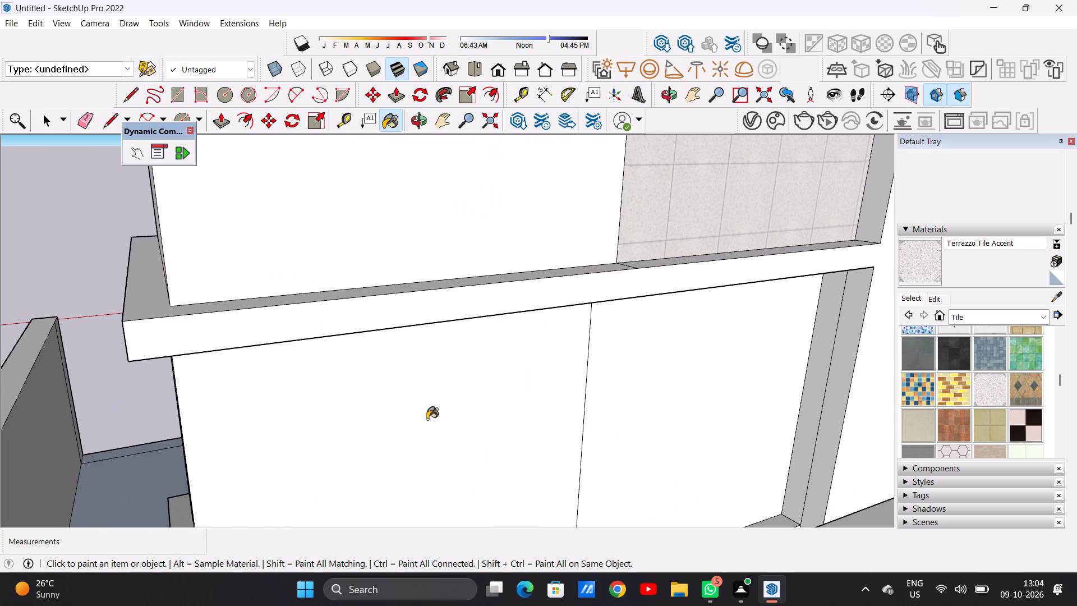
{"action": "left_click", "coordinate": [682, 369]}
{"action": "left_click", "coordinate": [497, 246]}
Paint the remaining upper rear panels of the pergola-side wing and its parapet's rear and side faces with Terrazzo Tile Accent.
{"action": "scroll", "coordinate": [496, 374], "scroll_direction": "down", "scroll_amount": 2}
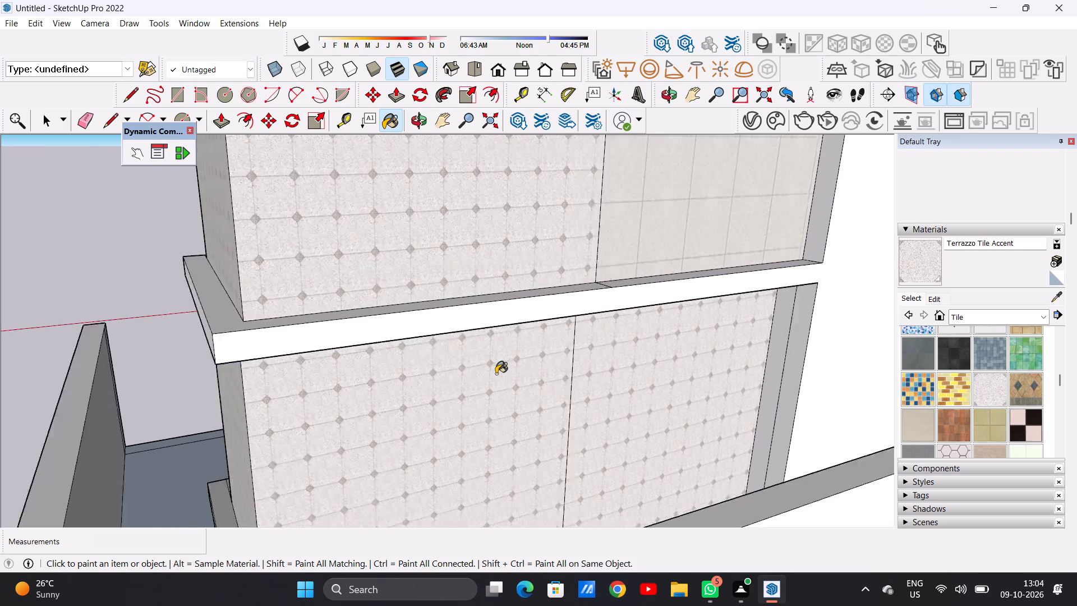
{"action": "scroll", "coordinate": [496, 374], "scroll_direction": "down", "scroll_amount": 18}
{"action": "scroll", "coordinate": [438, 304], "scroll_direction": "up", "scroll_amount": 6}
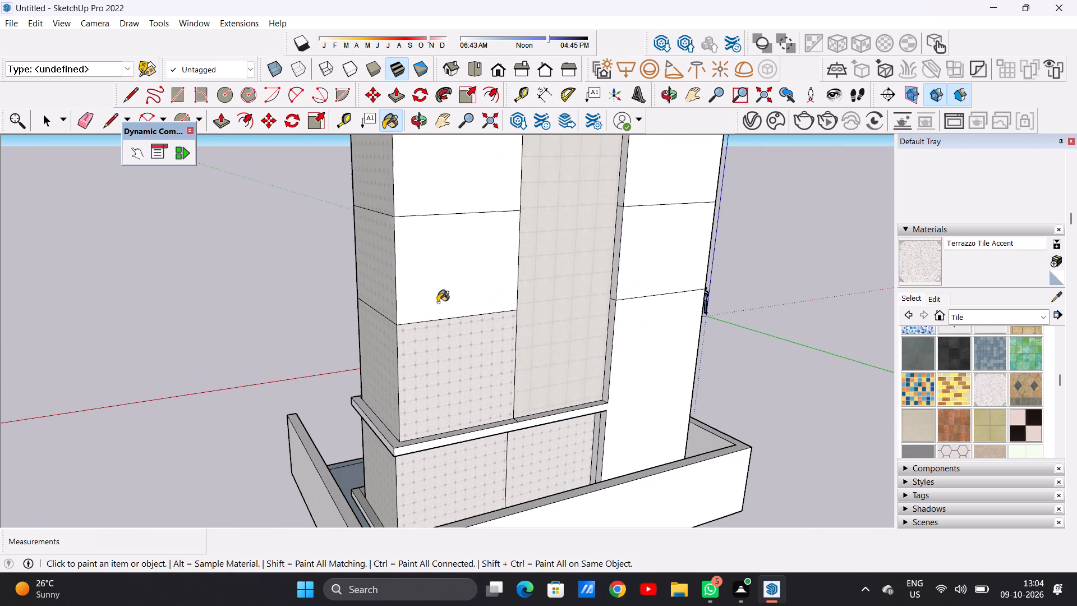
{"action": "left_click", "coordinate": [438, 302]}
{"action": "left_click", "coordinate": [440, 200]}
{"action": "scroll", "coordinate": [363, 398], "scroll_direction": "down", "scroll_amount": 4}
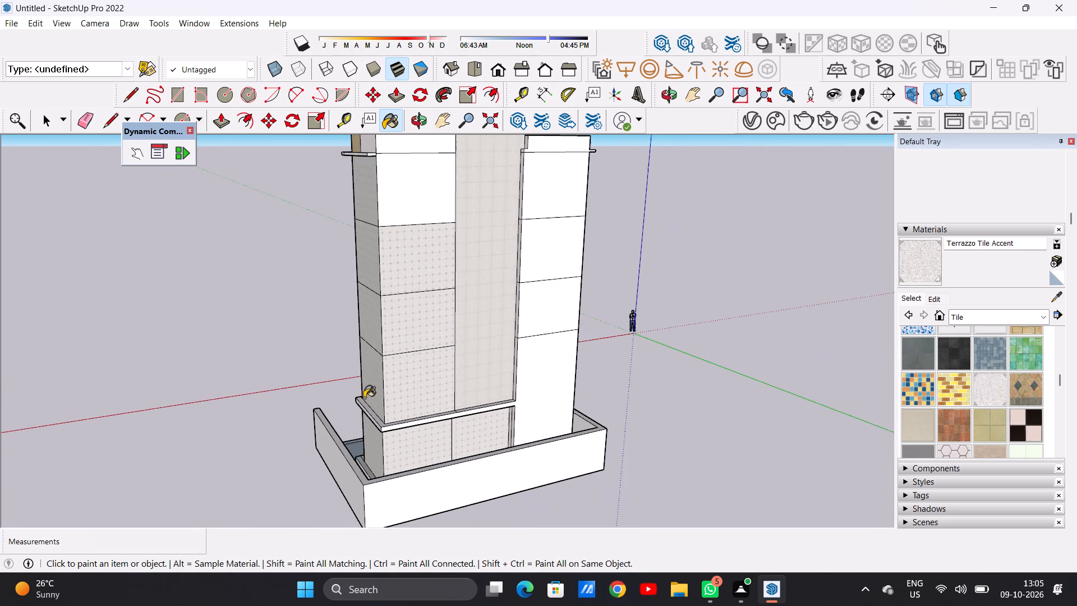
{"action": "scroll", "coordinate": [364, 398], "scroll_direction": "down", "scroll_amount": 8}
{"action": "scroll", "coordinate": [401, 285], "scroll_direction": "up", "scroll_amount": 13}
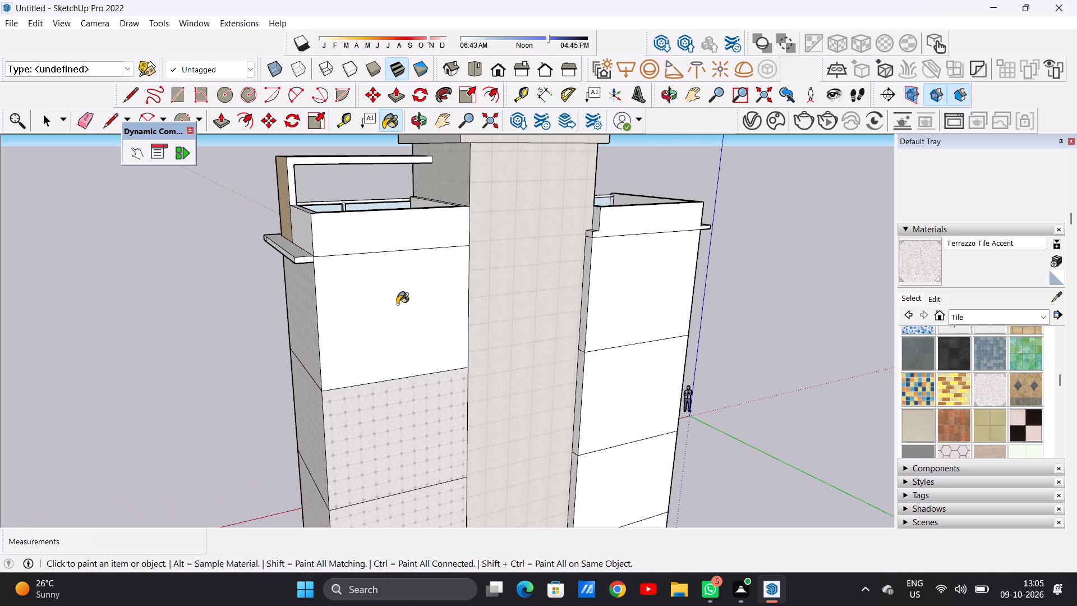
{"action": "left_click", "coordinate": [397, 304]}
{"action": "left_click", "coordinate": [381, 226]}
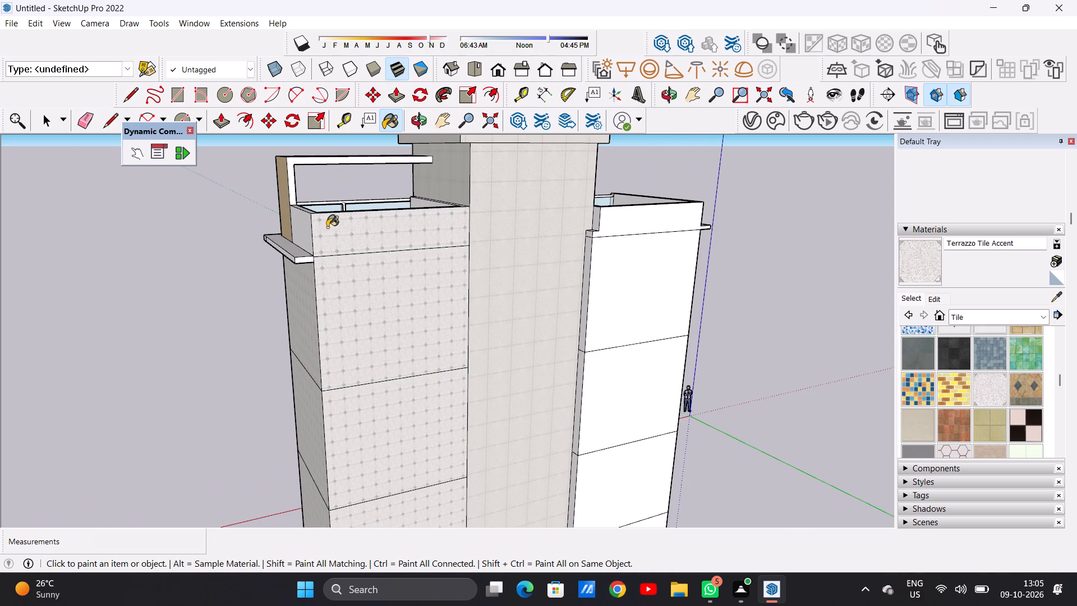
{"action": "left_click", "coordinate": [301, 229]}
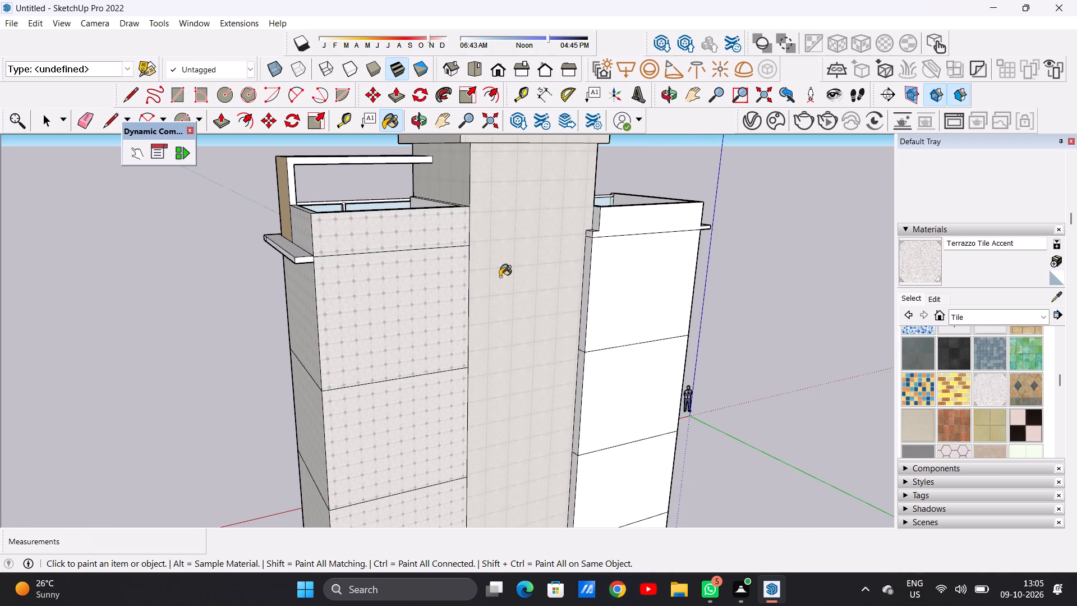
Paint the other wing's rear wall, from the parapet down to the tall lowest panel, with Terrazzo Tile Accent.
{"action": "left_click", "coordinate": [646, 220]}
{"action": "left_click", "coordinate": [638, 273]}
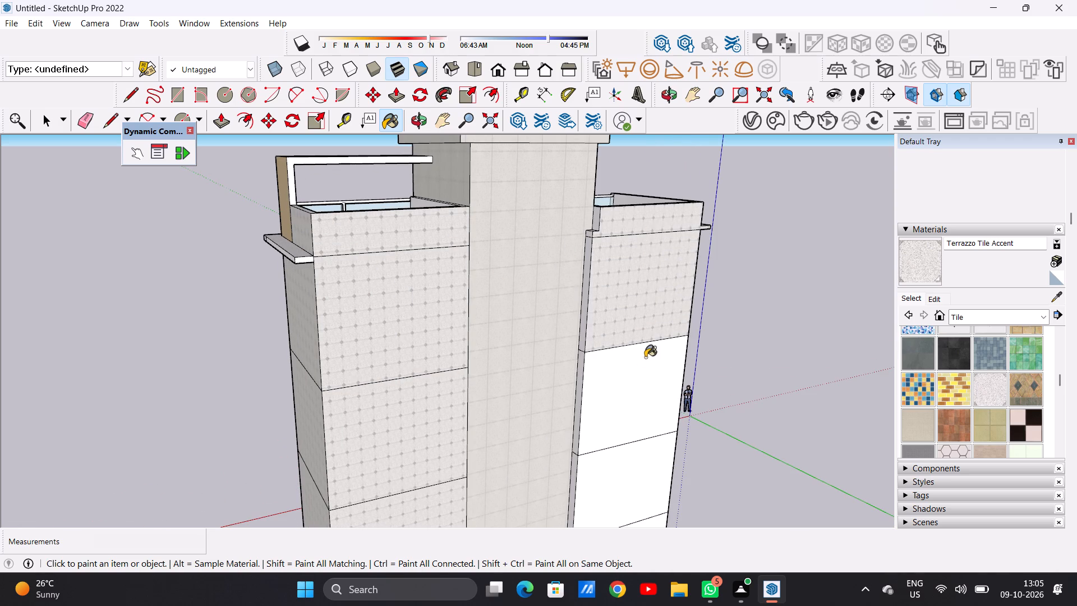
{"action": "left_click", "coordinate": [631, 377]}
{"action": "scroll", "coordinate": [509, 345], "scroll_direction": "down", "scroll_amount": 10}
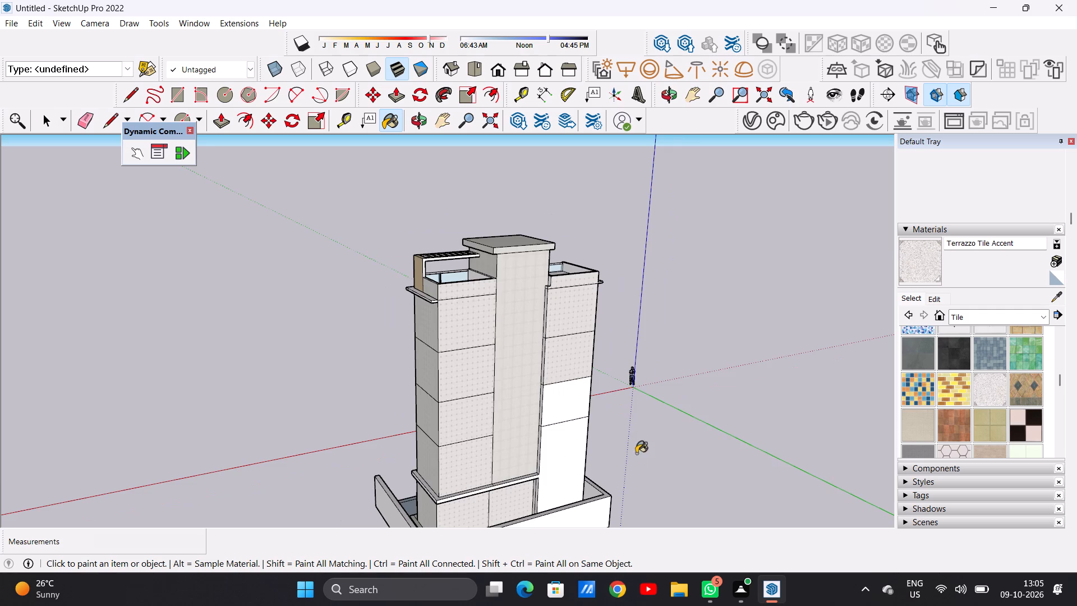
{"action": "scroll", "coordinate": [582, 448], "scroll_direction": "up", "scroll_amount": 11}
{"action": "left_click", "coordinate": [538, 469]}
{"action": "left_click", "coordinate": [517, 289]}
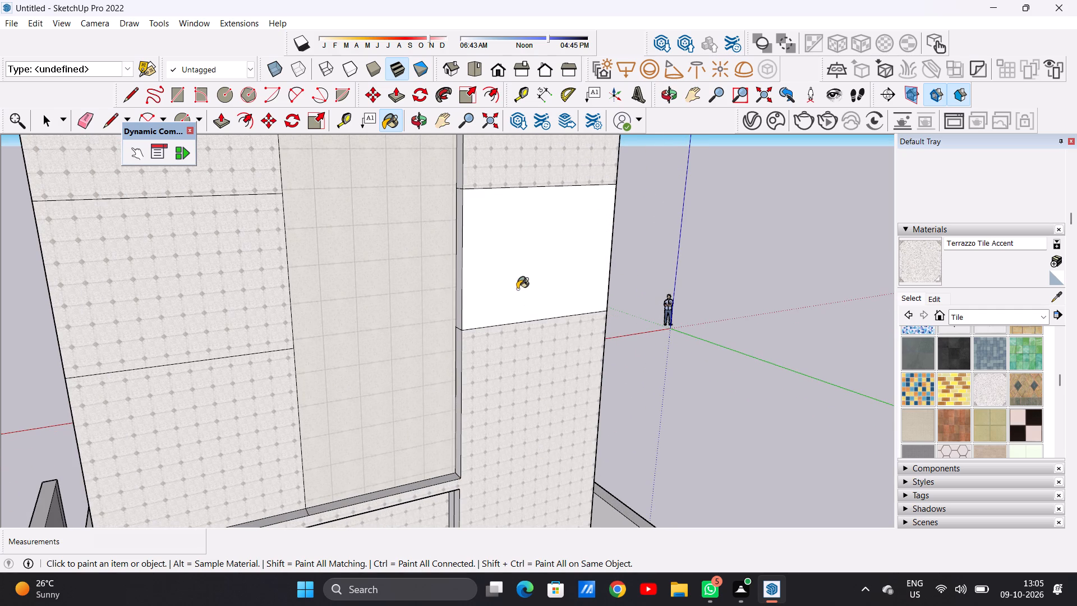
Paint the narrow side faces of the wing without the pergola, beside the rear tower, and the small ledge on top with Terrazzo Tile Accent.
{"action": "middle_click_drag", "start_coordinate": [481, 357], "coordinate": [533, 367]}
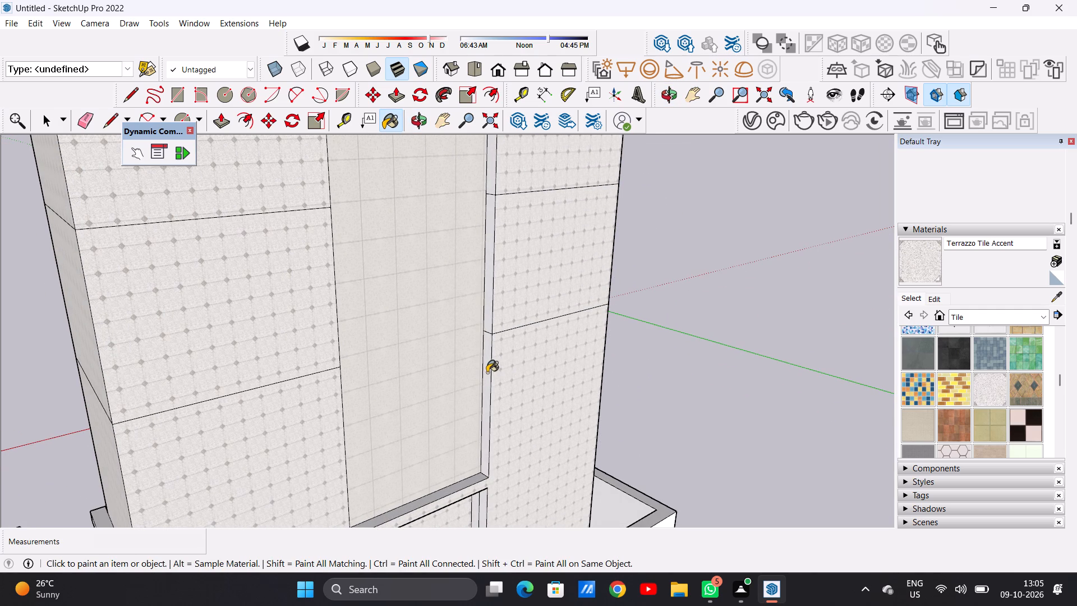
{"action": "left_click", "coordinate": [487, 373]}
{"action": "left_click", "coordinate": [488, 313]}
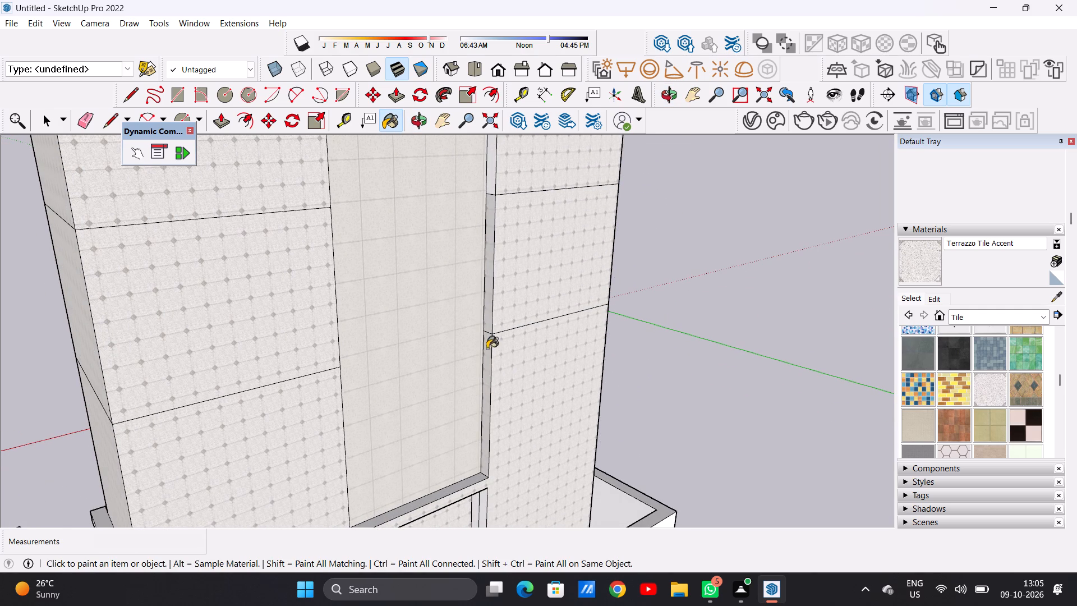
{"action": "scroll", "coordinate": [489, 390], "scroll_direction": "down", "scroll_amount": 13}
{"action": "scroll", "coordinate": [495, 282], "scroll_direction": "up", "scroll_amount": 9}
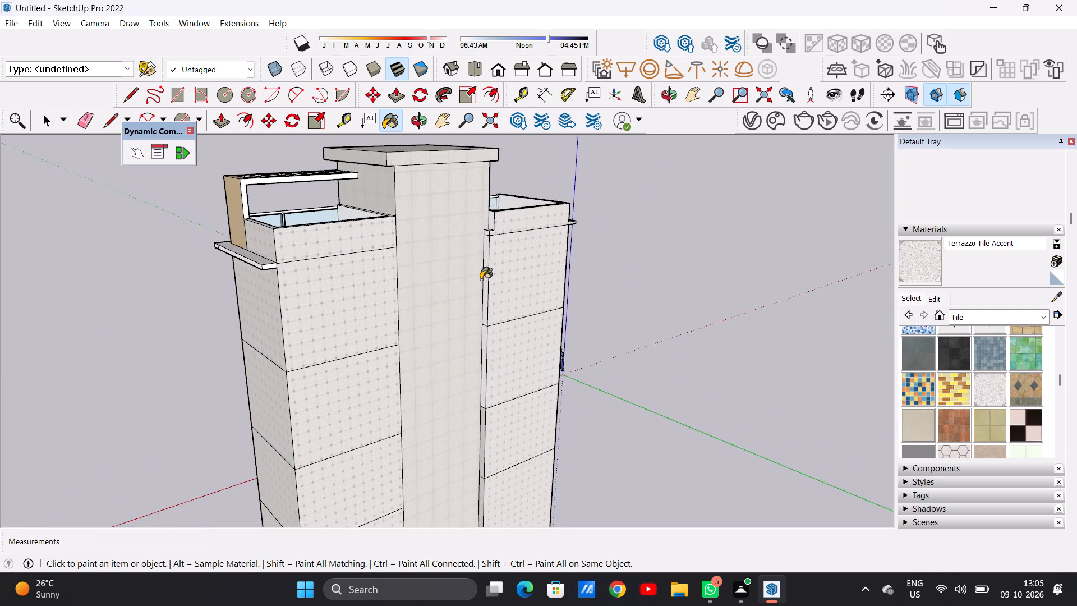
{"action": "scroll", "coordinate": [481, 279], "scroll_direction": "up", "scroll_amount": 4}
{"action": "left_click", "coordinate": [492, 273]}
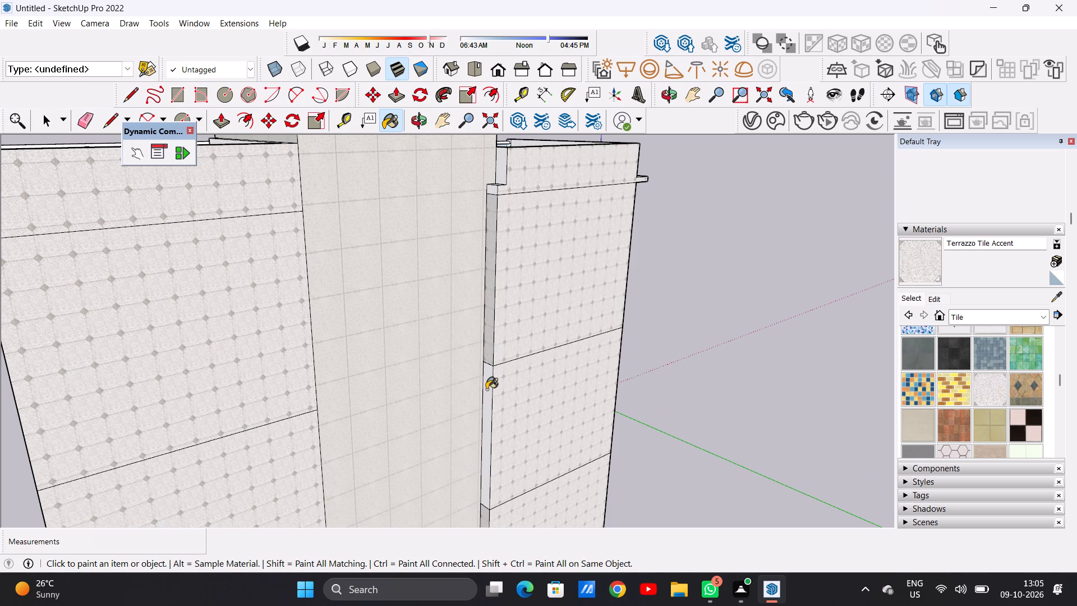
{"action": "left_click", "coordinate": [486, 389]}
{"action": "left_click", "coordinate": [501, 175]}
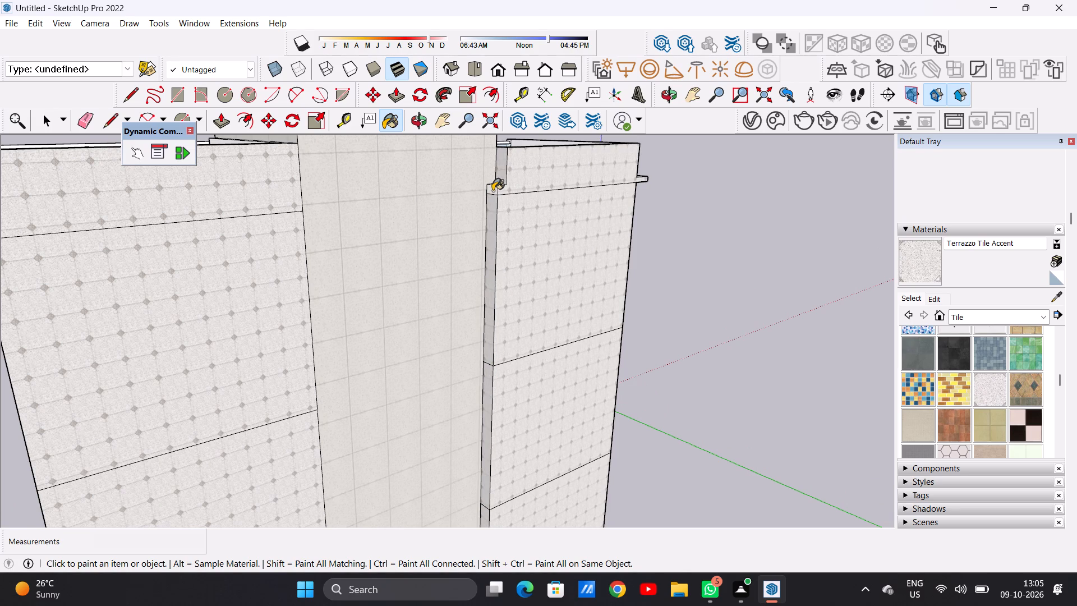
{"action": "left_click", "coordinate": [493, 191]}
{"action": "middle_click_drag", "start_coordinate": [491, 209], "coordinate": [507, 281]}
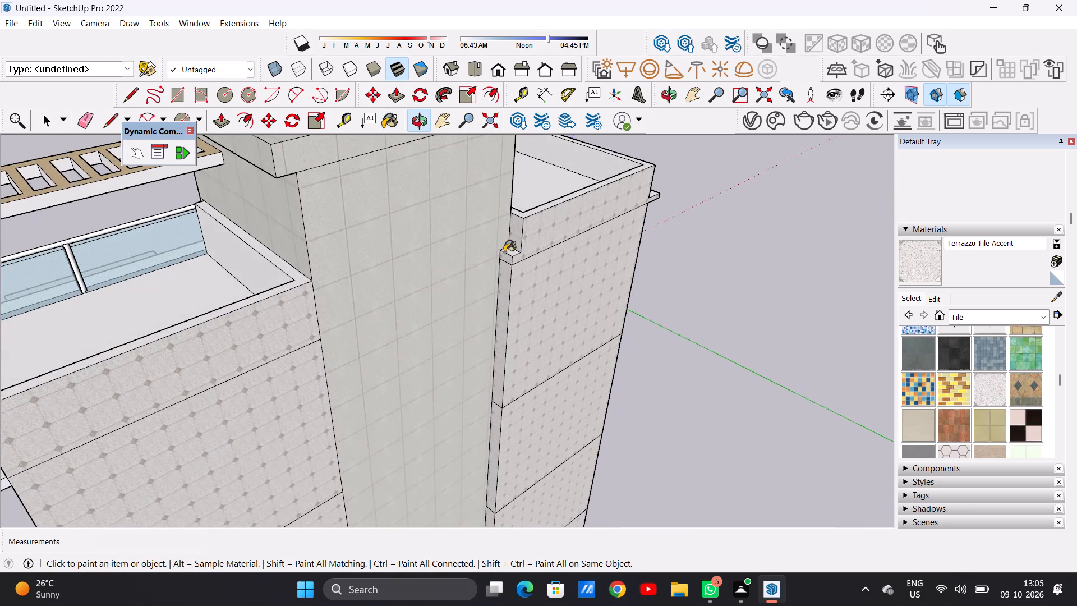
{"action": "scroll", "coordinate": [504, 252], "scroll_direction": "up", "scroll_amount": 3}
{"action": "left_click", "coordinate": [517, 252]}
Paint the exposed front and end faces of the projecting band below the pergola-side parapet with Terrazzo Tile Accent.
{"action": "scroll", "coordinate": [500, 275], "scroll_direction": "down", "scroll_amount": 4}
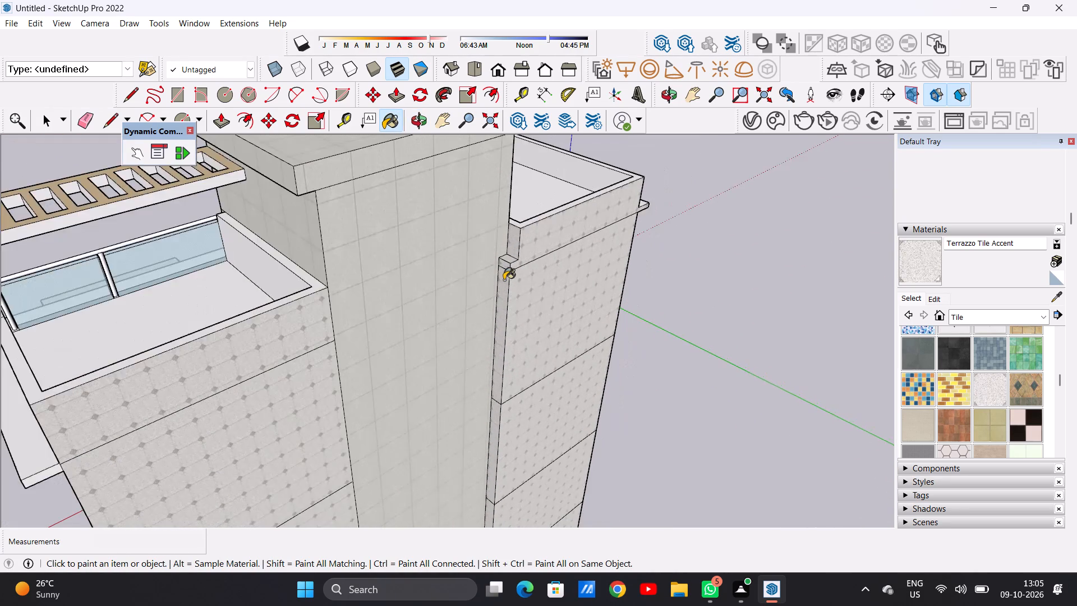
{"action": "scroll", "coordinate": [504, 280], "scroll_direction": "down", "scroll_amount": 14}
{"action": "scroll", "coordinate": [397, 327], "scroll_direction": "up", "scroll_amount": 6}
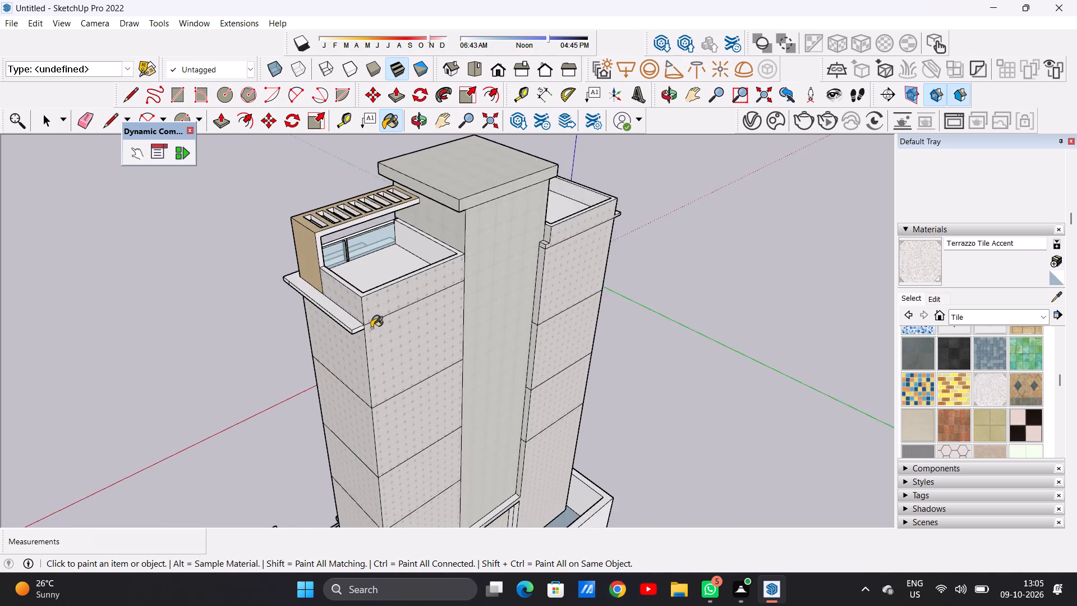
{"action": "scroll", "coordinate": [358, 326], "scroll_direction": "up", "scroll_amount": 12}
{"action": "left_click", "coordinate": [352, 325]}
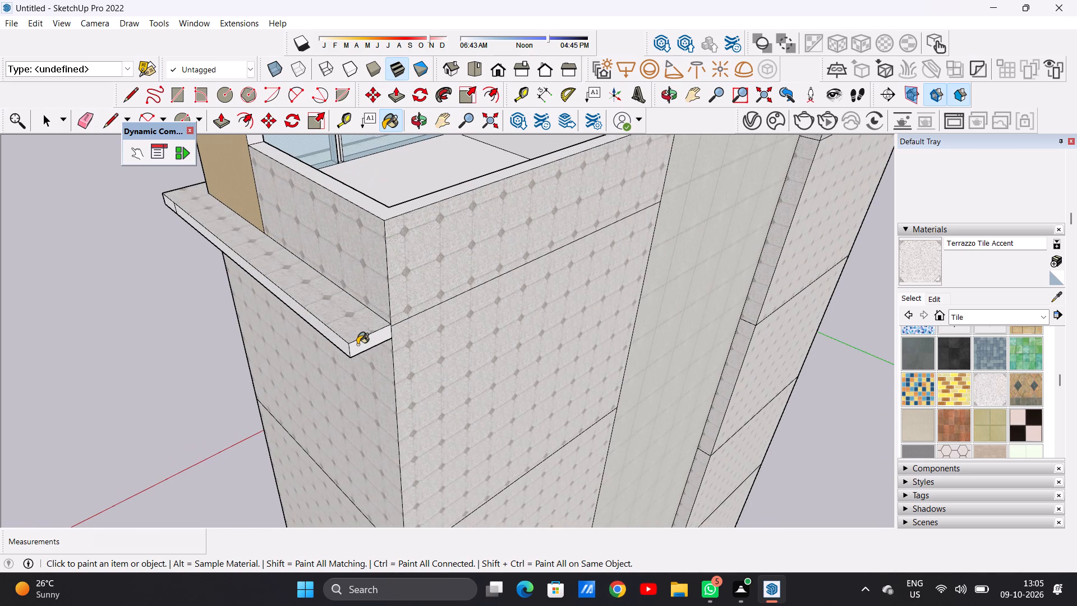
{"action": "left_click", "coordinate": [357, 345]}
{"action": "left_click", "coordinate": [344, 345]}
{"action": "scroll", "coordinate": [344, 348], "scroll_direction": "down", "scroll_amount": 4}
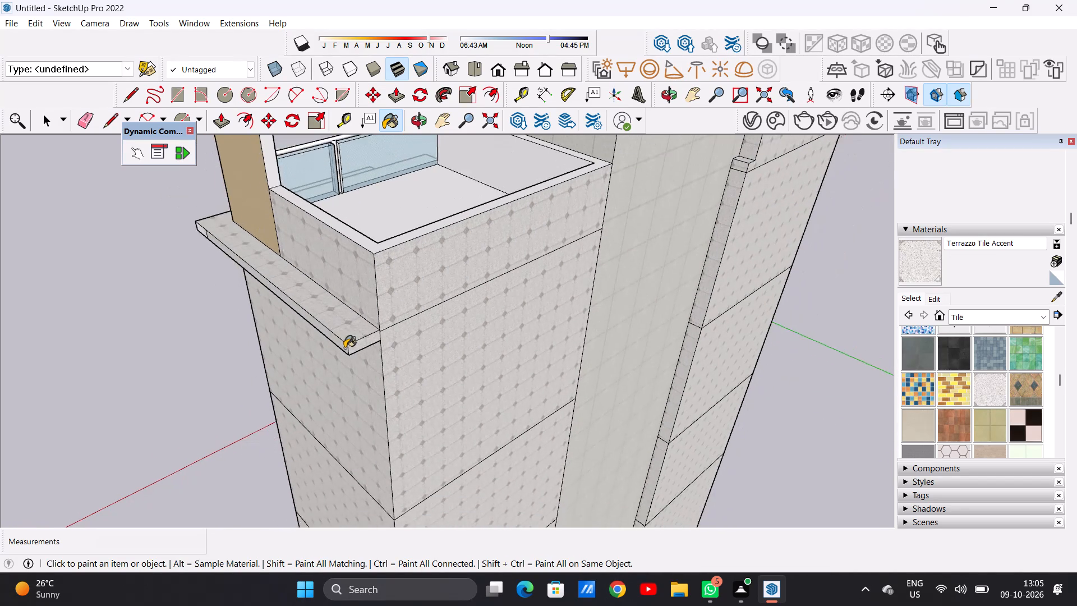
{"action": "scroll", "coordinate": [344, 348], "scroll_direction": "down", "scroll_amount": 3}
{"action": "scroll", "coordinate": [244, 292], "scroll_direction": "up", "scroll_amount": 8}
{"action": "scroll", "coordinate": [246, 300], "scroll_direction": "down", "scroll_amount": 4}
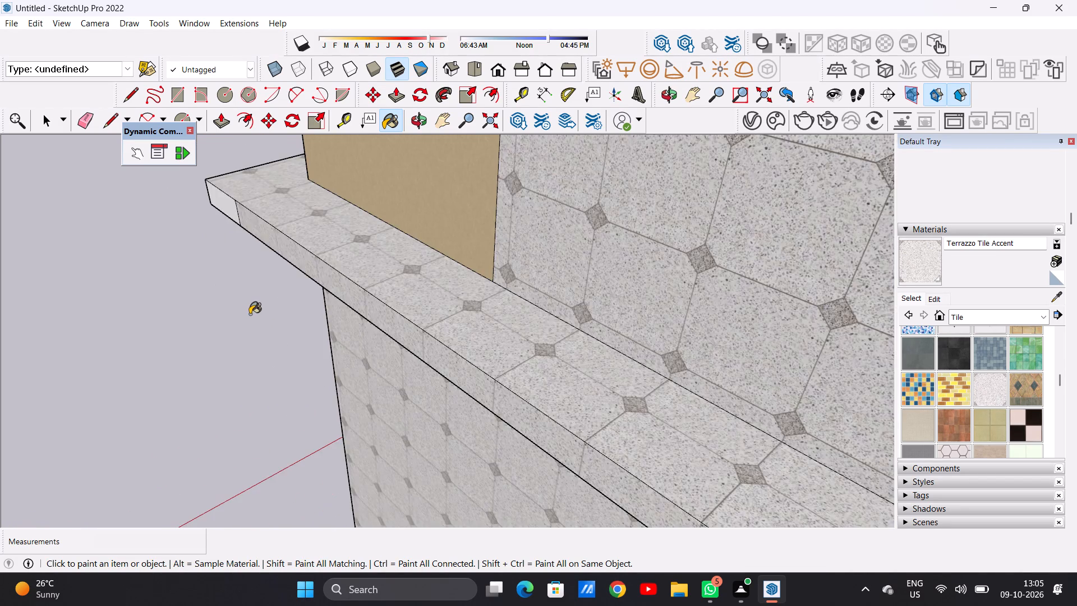
{"action": "scroll", "coordinate": [250, 314], "scroll_direction": "down", "scroll_amount": 1}
{"action": "scroll", "coordinate": [245, 251], "scroll_direction": "up", "scroll_amount": 5}
{"action": "left_click", "coordinate": [227, 245]}
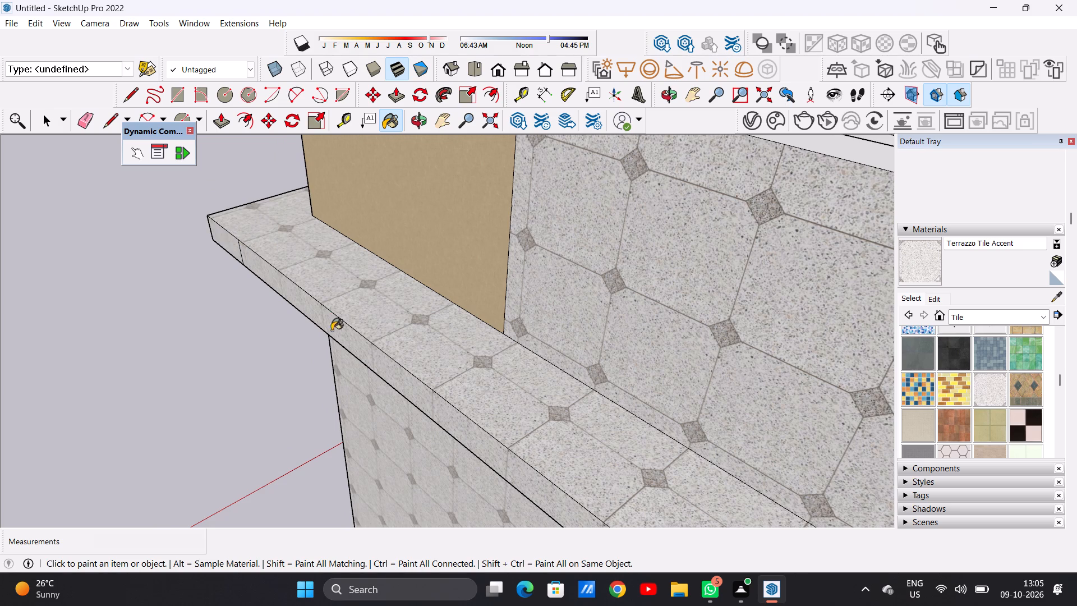
Paint the five side wall panels of the wing without the pergola, from below its parapet band to the ground floor, with Terrazzo Tile Accent.
{"action": "scroll", "coordinate": [329, 337], "scroll_direction": "down", "scroll_amount": 17}
{"action": "scroll", "coordinate": [329, 337], "scroll_direction": "down", "scroll_amount": 8}
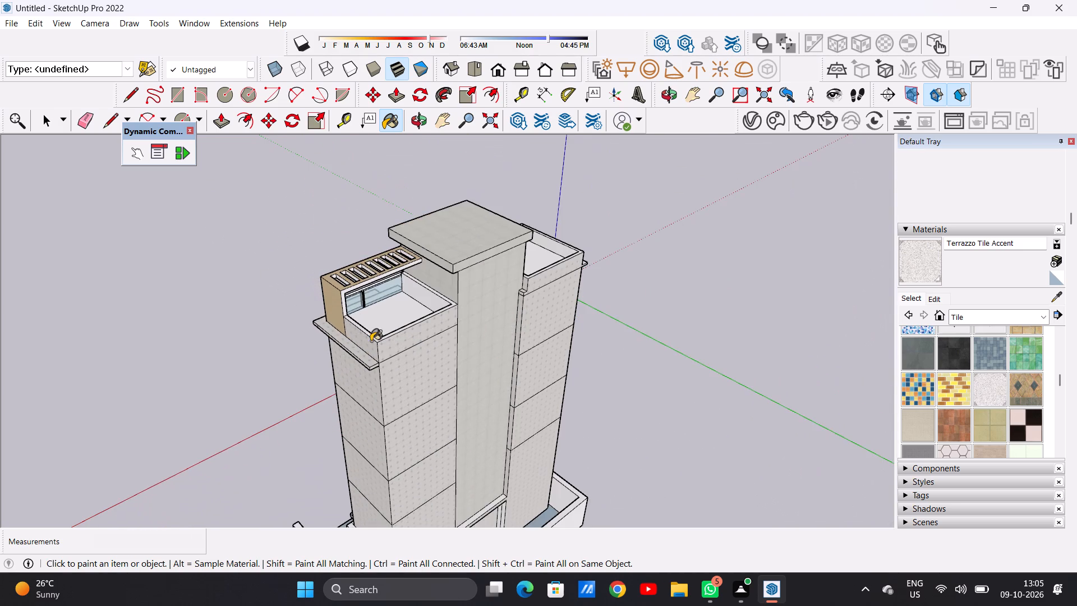
{"action": "middle_click_drag", "start_coordinate": [480, 347], "coordinate": [228, 349]}
{"action": "middle_click_drag", "start_coordinate": [517, 355], "coordinate": [330, 311]}
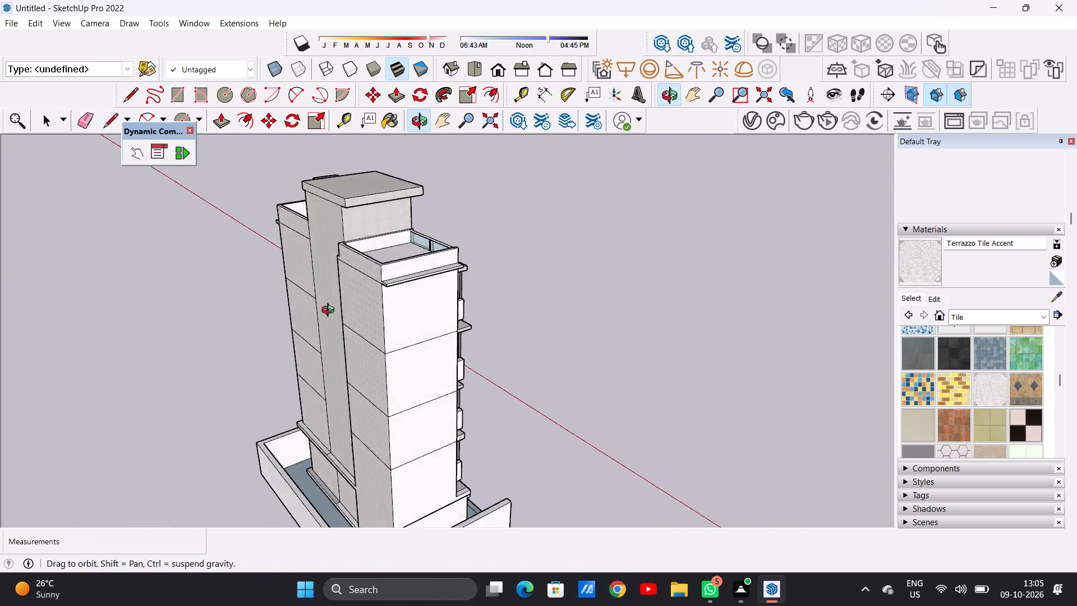
{"action": "middle_click_drag", "start_coordinate": [330, 311], "coordinate": [158, 318]}
{"action": "scroll", "coordinate": [343, 315], "scroll_direction": "up", "scroll_amount": 6}
{"action": "left_click", "coordinate": [348, 288]}
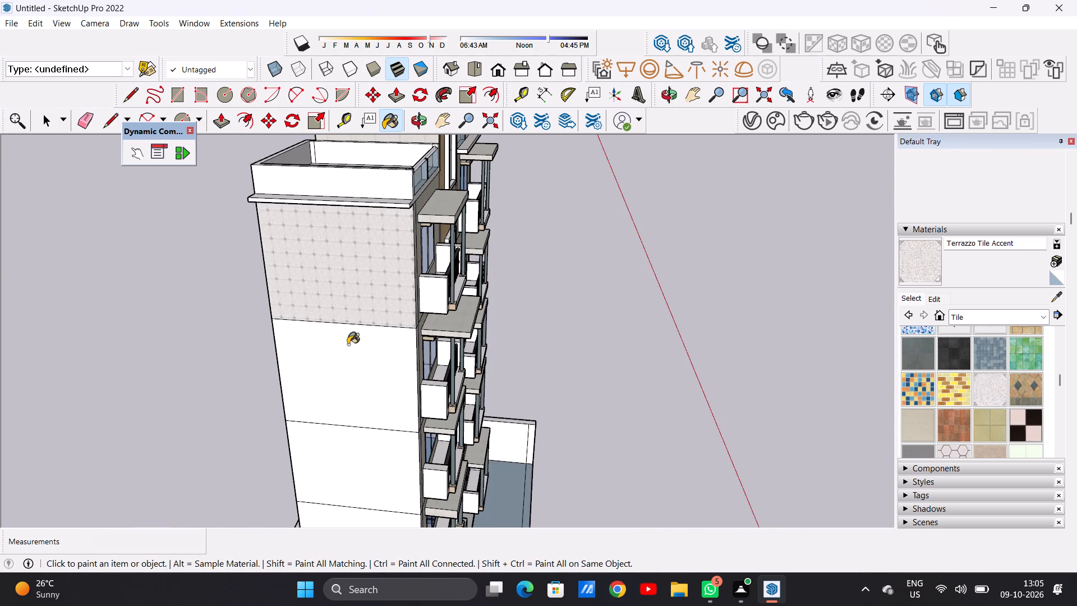
{"action": "left_click", "coordinate": [348, 345]}
{"action": "left_click", "coordinate": [355, 465]}
{"action": "scroll", "coordinate": [350, 324], "scroll_direction": "down", "scroll_amount": 11}
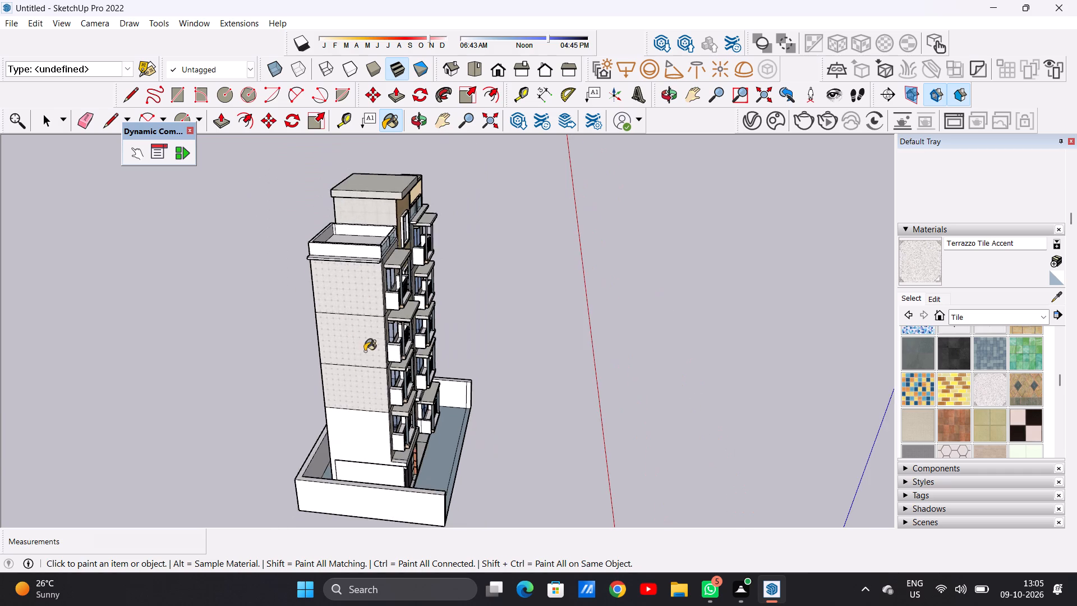
{"action": "scroll", "coordinate": [364, 416], "scroll_direction": "up", "scroll_amount": 14}
{"action": "left_click", "coordinate": [372, 408]}
{"action": "left_click", "coordinate": [385, 486]}
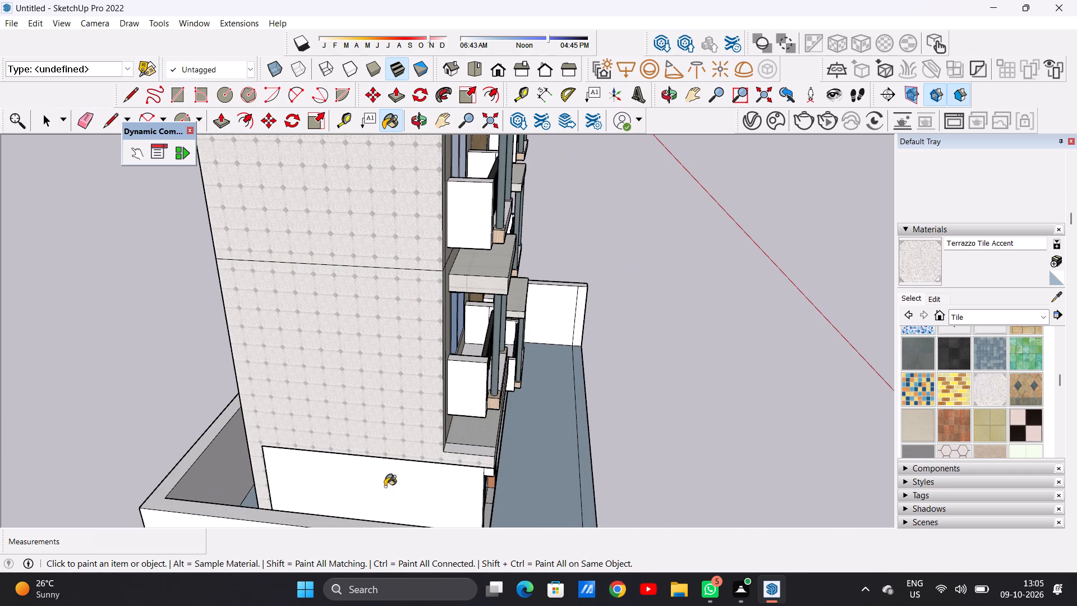
Paint the courtyard floor around the building with Pavers Driveway Brick from the Landscaping, Fencing and Vegetation materials.
{"action": "scroll", "coordinate": [314, 386], "scroll_direction": "down", "scroll_amount": 9}
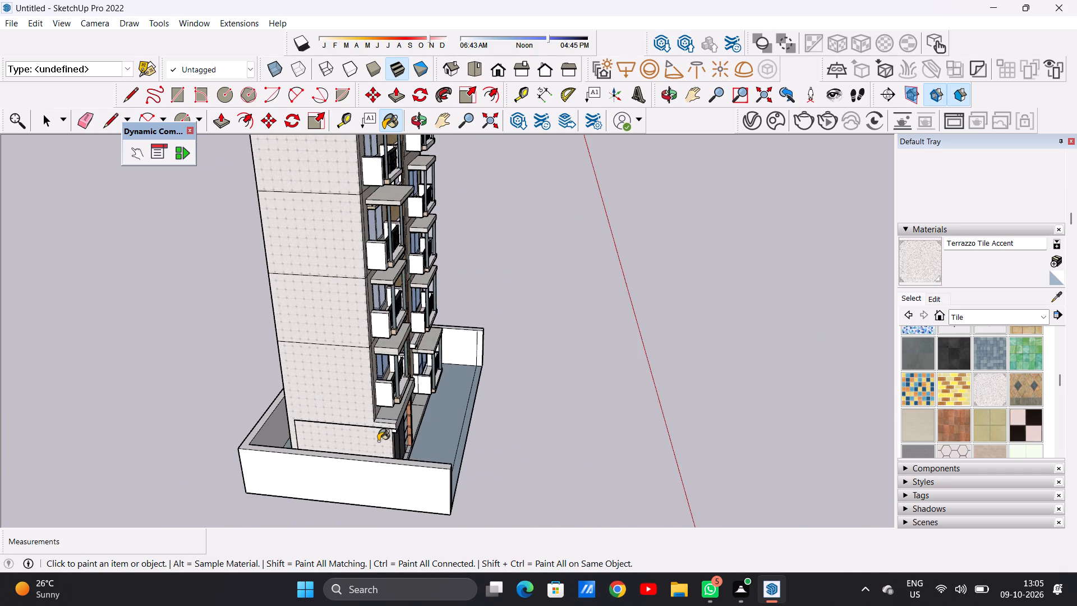
{"action": "middle_click_drag", "start_coordinate": [378, 441], "coordinate": [204, 392]}
{"action": "middle_click_drag", "start_coordinate": [511, 406], "coordinate": [302, 392]}
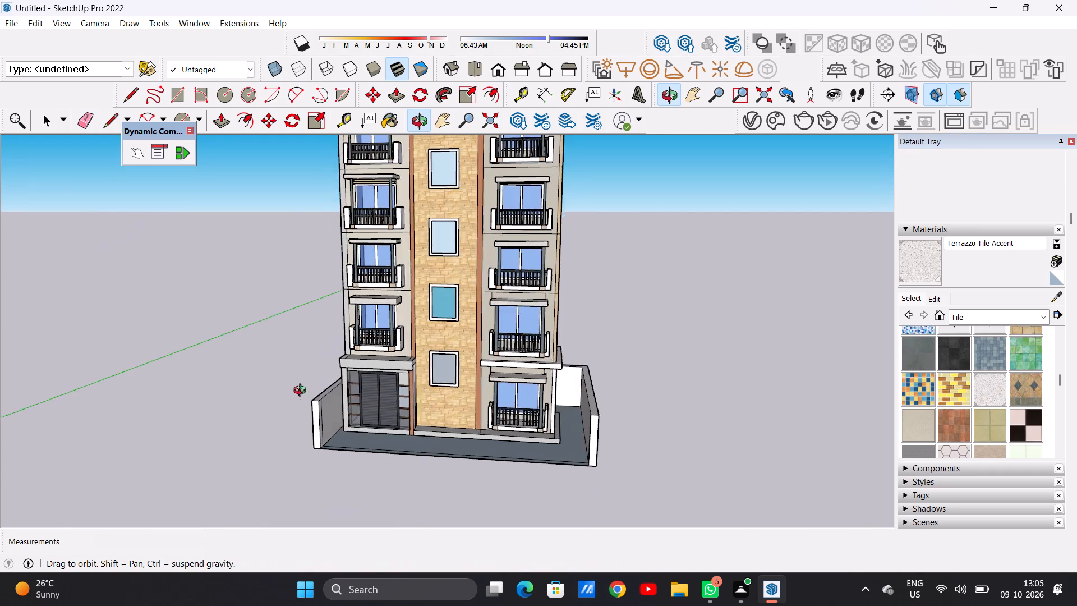
{"action": "middle_click_drag", "start_coordinate": [302, 392], "coordinate": [339, 397]}
{"action": "scroll", "coordinate": [344, 411], "scroll_direction": "down", "scroll_amount": 6}
{"action": "scroll", "coordinate": [406, 419], "scroll_direction": "up", "scroll_amount": 7}
{"action": "key", "text": "space"}
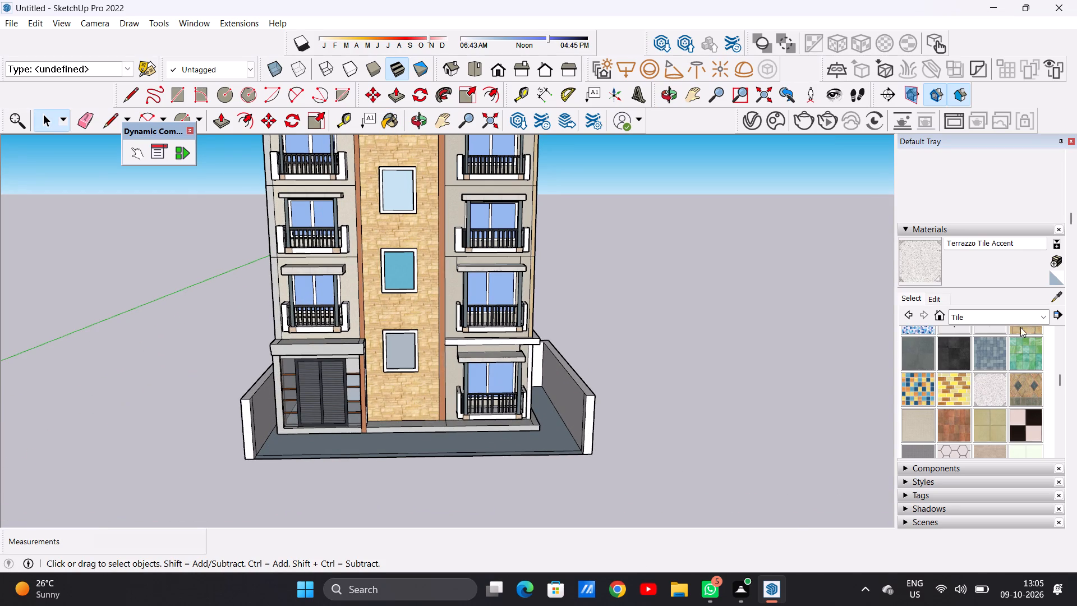
{"action": "left_click", "coordinate": [1039, 315]}
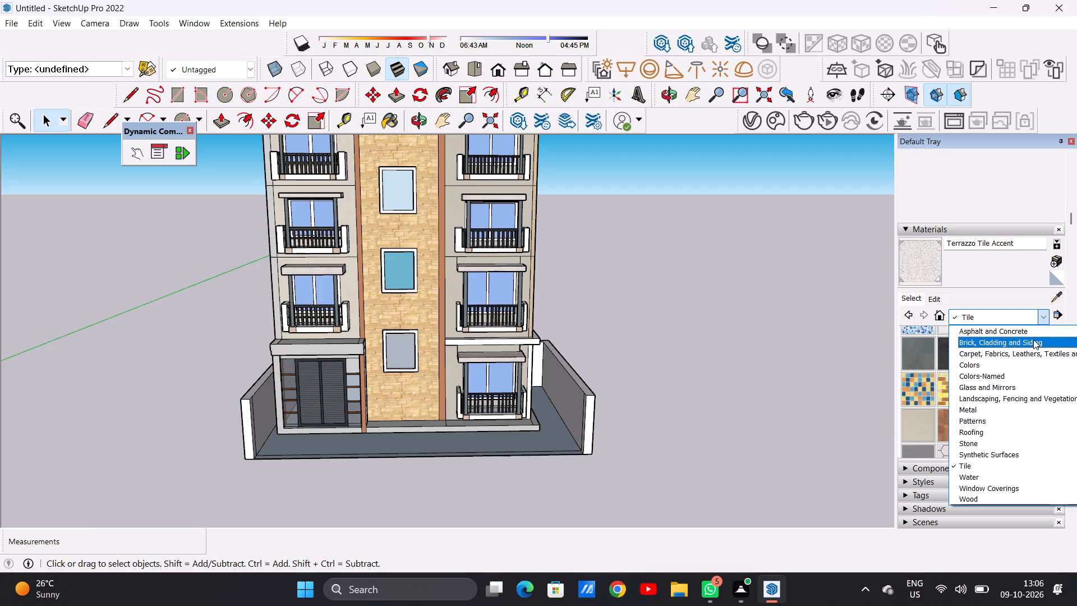
{"action": "left_click", "coordinate": [1005, 398]}
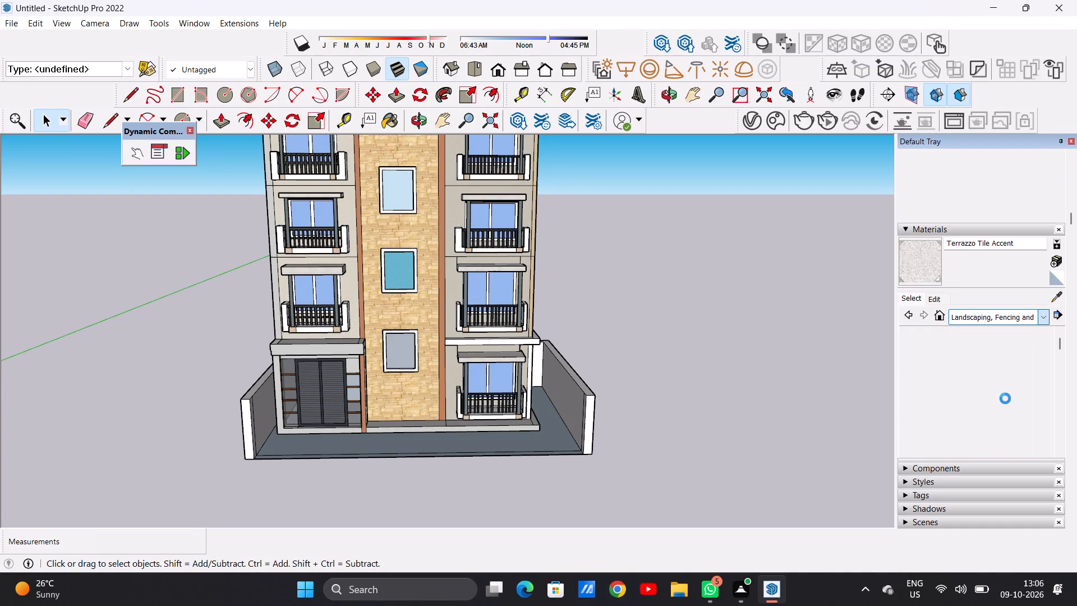
{"action": "scroll", "coordinate": [939, 380], "scroll_direction": "down", "scroll_amount": 1}
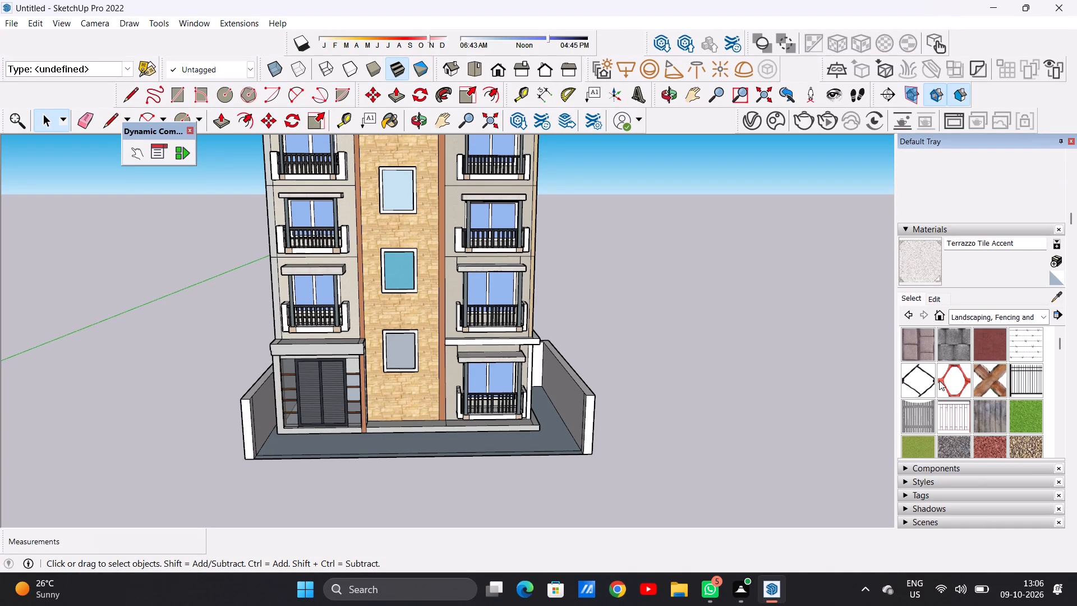
{"action": "scroll", "coordinate": [948, 384], "scroll_direction": "down", "scroll_amount": 2}
{"action": "scroll", "coordinate": [949, 384], "scroll_direction": "up", "scroll_amount": 1}
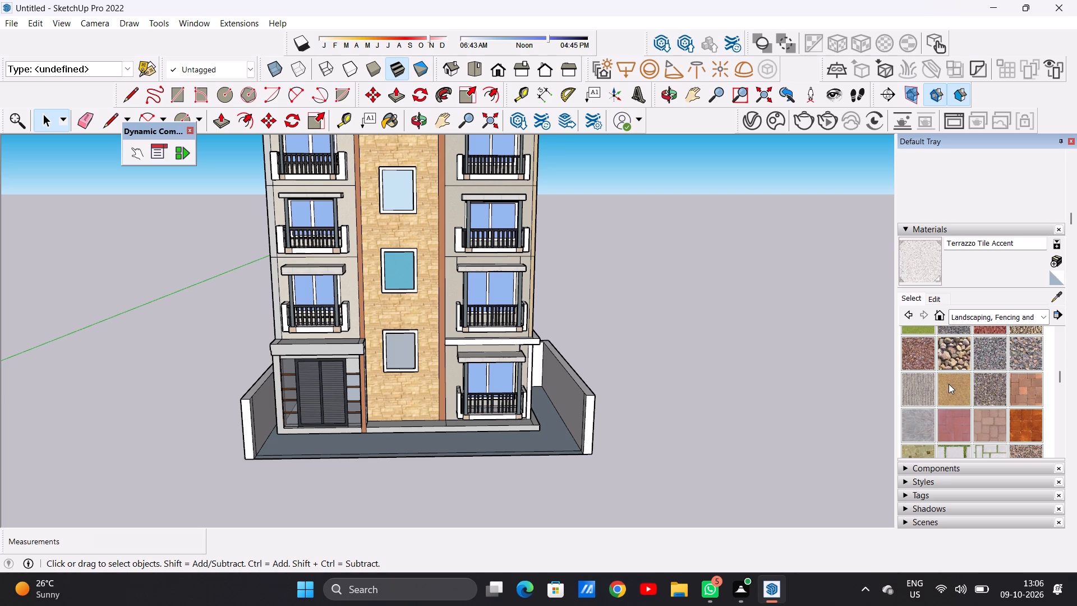
{"action": "left_click", "coordinate": [1027, 390]}
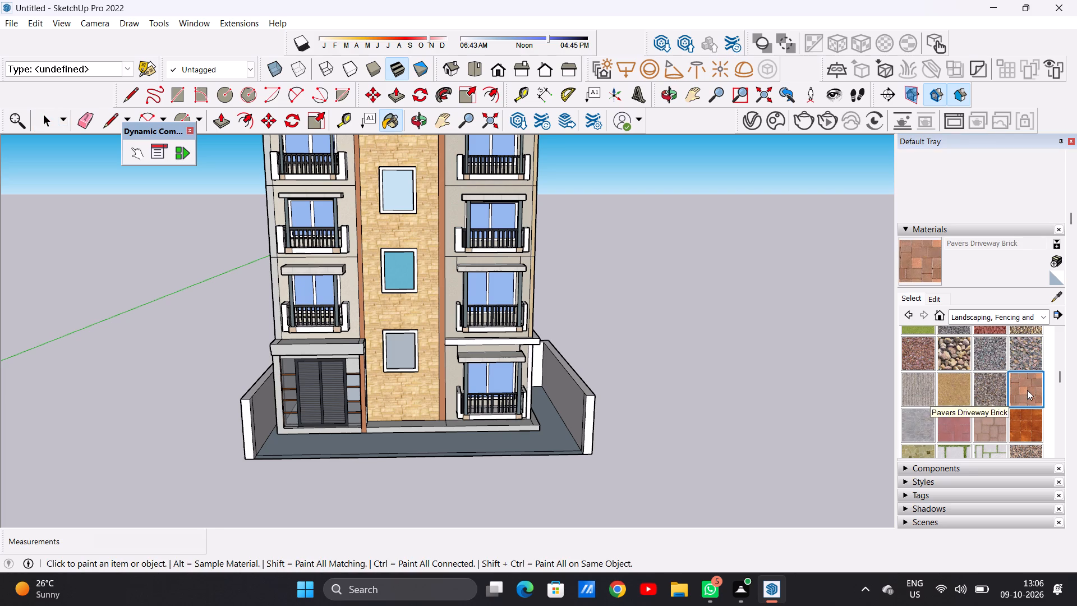
{"action": "scroll", "coordinate": [643, 311], "scroll_direction": "down", "scroll_amount": 4}
{"action": "middle_click_drag", "start_coordinate": [498, 419], "coordinate": [455, 524]}
{"action": "scroll", "coordinate": [548, 446], "scroll_direction": "up", "scroll_amount": 6}
{"action": "left_click", "coordinate": [553, 422]}
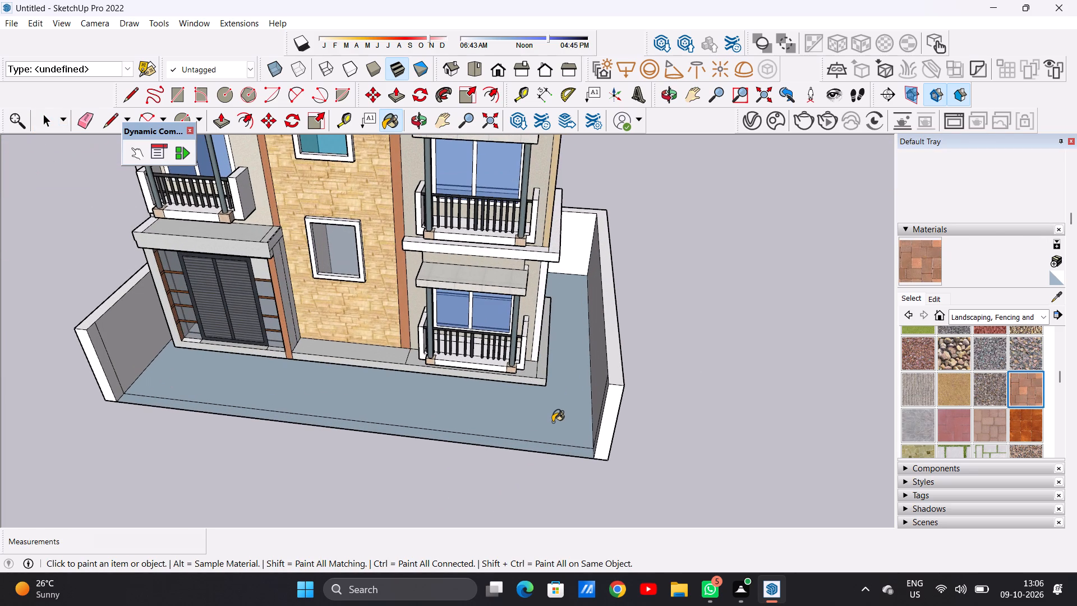
Paint the front edge face of the courtyard slab with Pavers Driveway Brick.
{"action": "scroll", "coordinate": [553, 422], "scroll_direction": "up", "scroll_amount": 11}
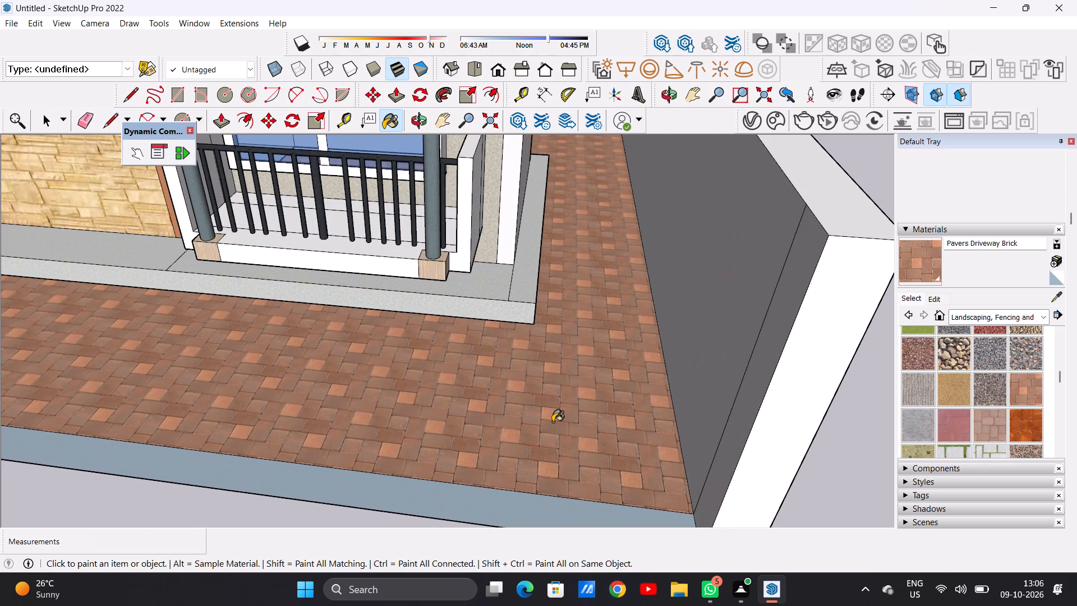
{"action": "scroll", "coordinate": [553, 422], "scroll_direction": "up", "scroll_amount": 5}
{"action": "scroll", "coordinate": [553, 422], "scroll_direction": "down", "scroll_amount": 12}
{"action": "scroll", "coordinate": [582, 453], "scroll_direction": "up", "scroll_amount": 6}
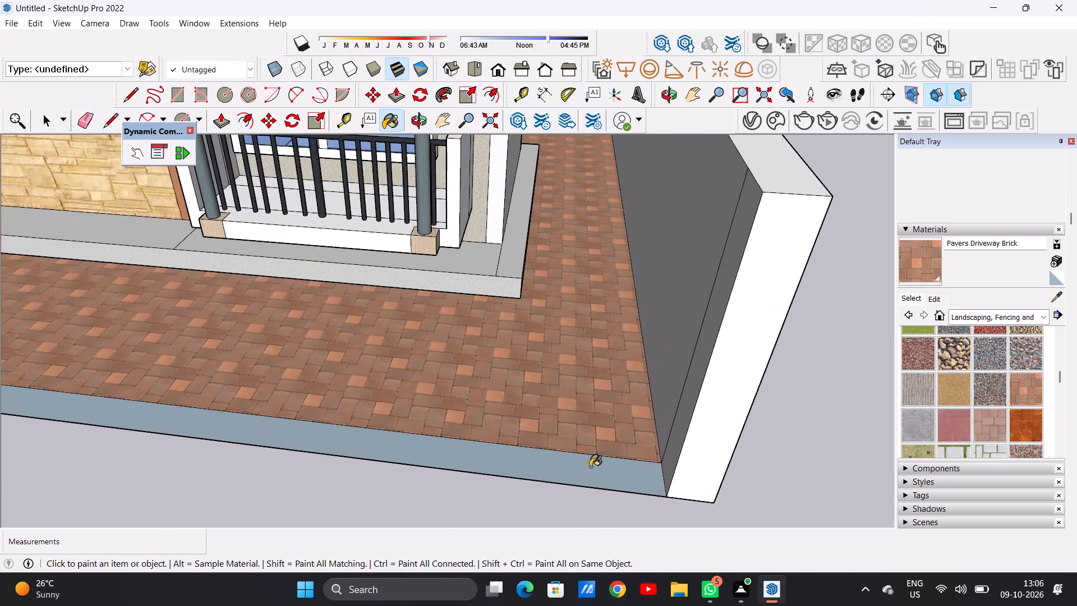
{"action": "scroll", "coordinate": [590, 467], "scroll_direction": "up", "scroll_amount": 3}
{"action": "left_click", "coordinate": [591, 470]}
{"action": "scroll", "coordinate": [581, 447], "scroll_direction": "down", "scroll_amount": 11}
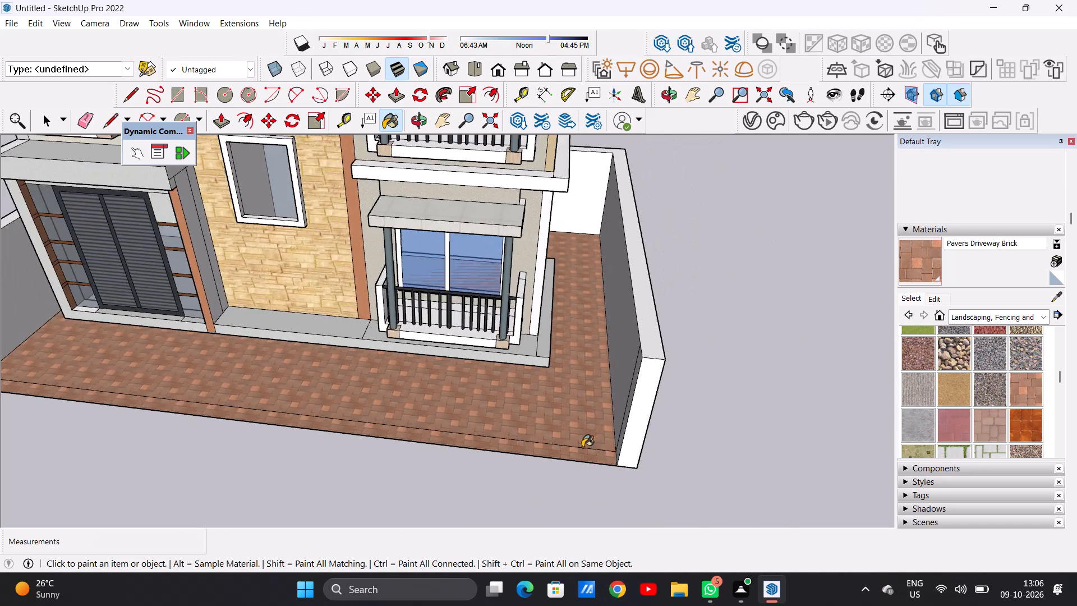
{"action": "scroll", "coordinate": [582, 447], "scroll_direction": "down", "scroll_amount": 9}
{"action": "key", "text": "space"}
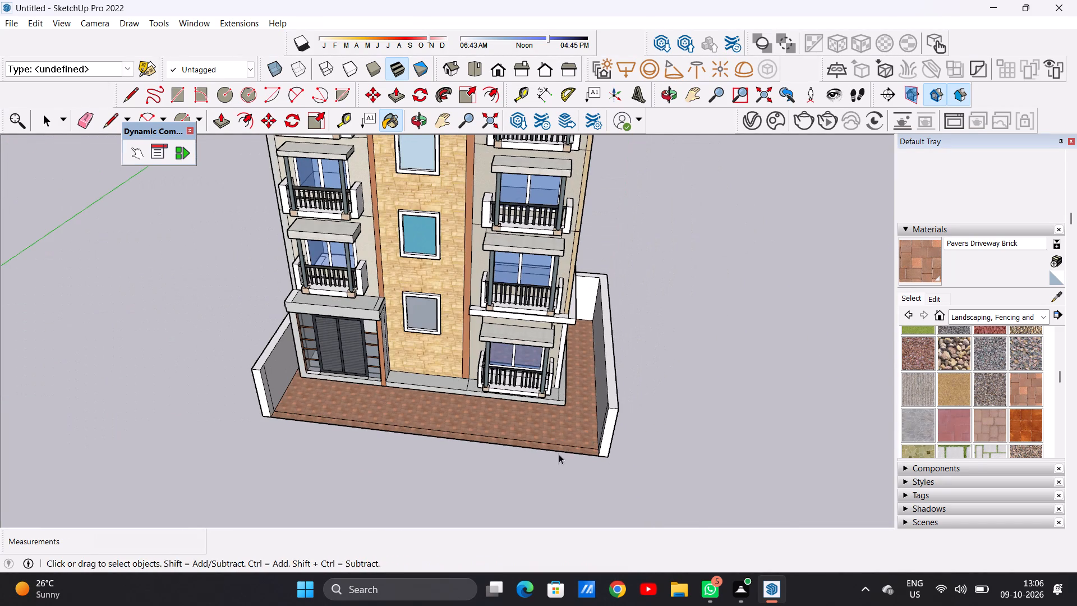
Paint the front end, top and inner faces of the entrance-side boundary wall with Wood Veneer 02 from the Wood materials.
{"action": "middle_click_drag", "start_coordinate": [553, 446], "coordinate": [613, 403]}
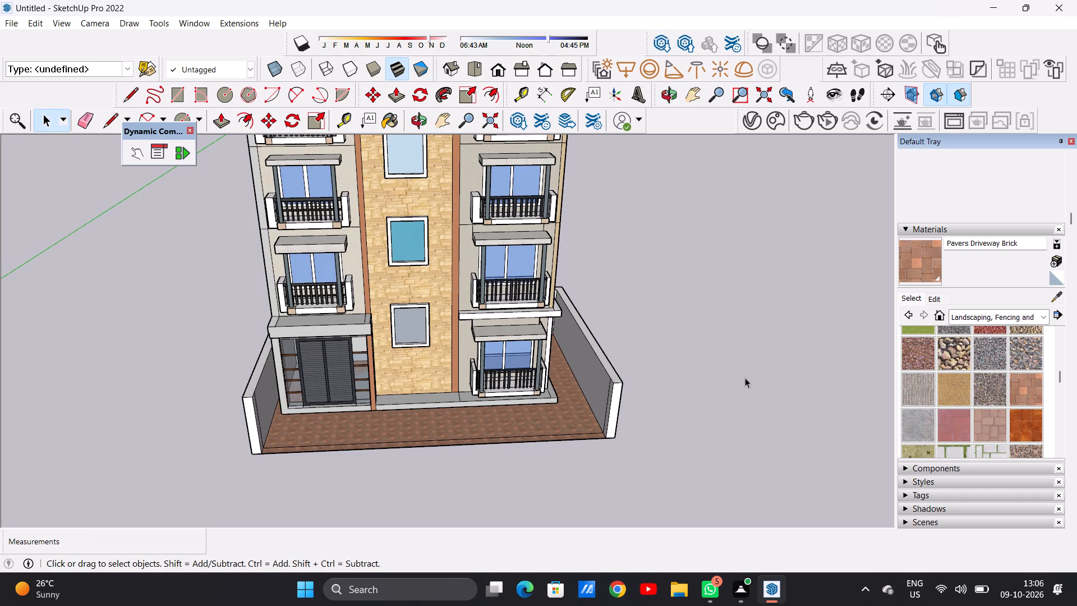
{"action": "left_click", "coordinate": [1040, 315]}
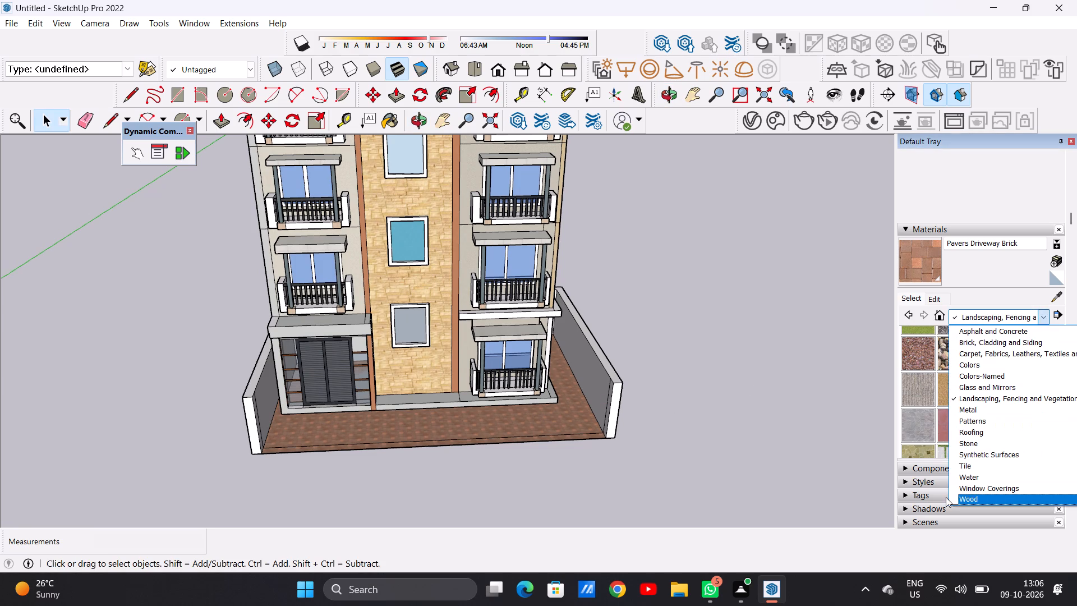
{"action": "left_click", "coordinate": [966, 494]}
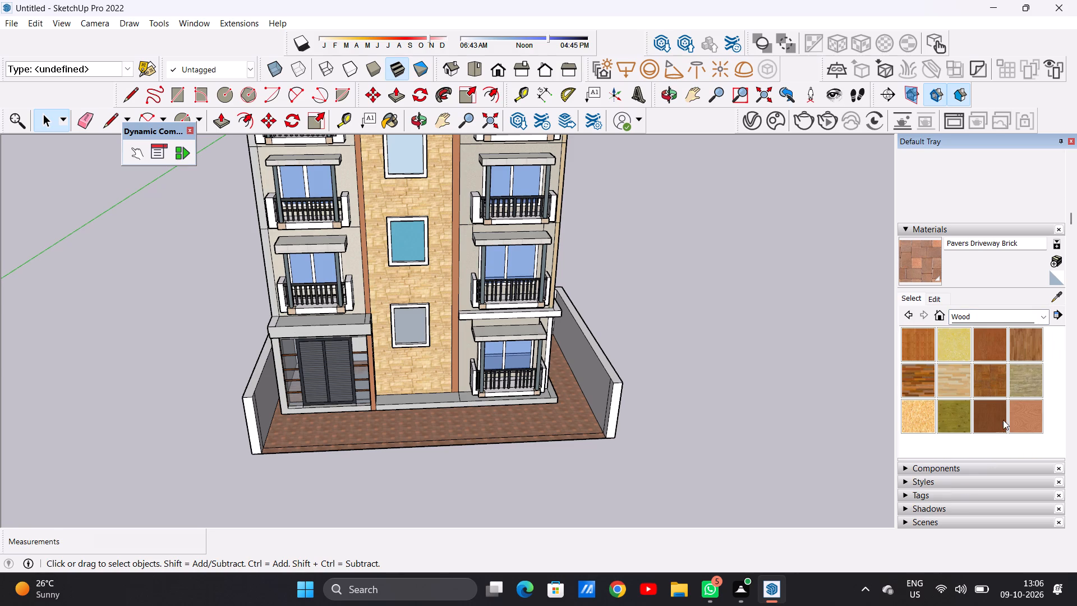
{"action": "left_click", "coordinate": [1021, 413]}
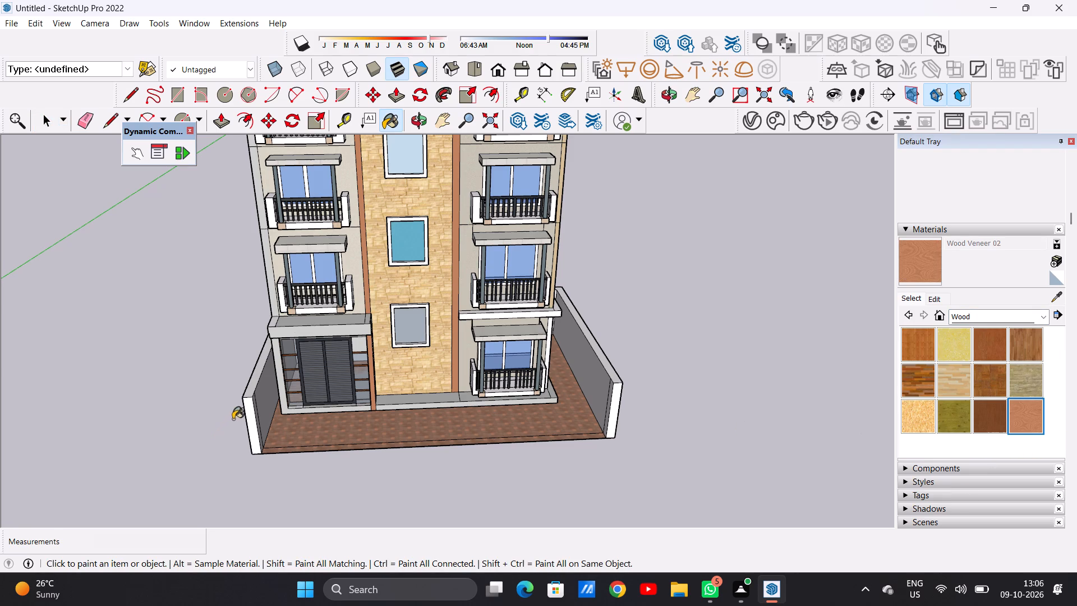
{"action": "scroll", "coordinate": [236, 416], "scroll_direction": "up", "scroll_amount": 5}
{"action": "scroll", "coordinate": [254, 410], "scroll_direction": "up", "scroll_amount": 16}
{"action": "left_click", "coordinate": [251, 410]}
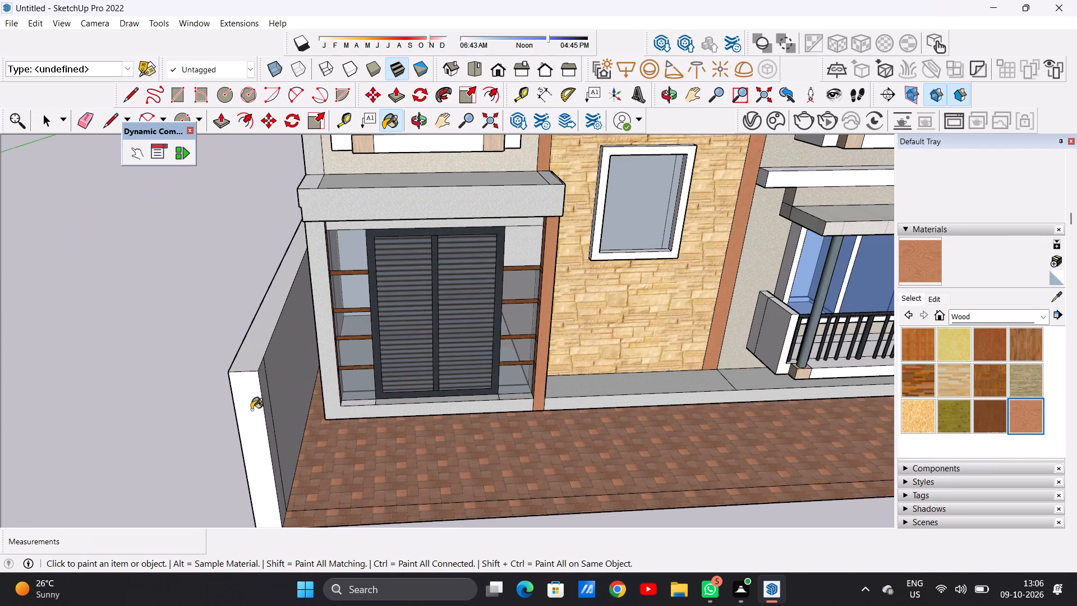
{"action": "left_click", "coordinate": [248, 363]}
{"action": "left_click", "coordinate": [269, 362]}
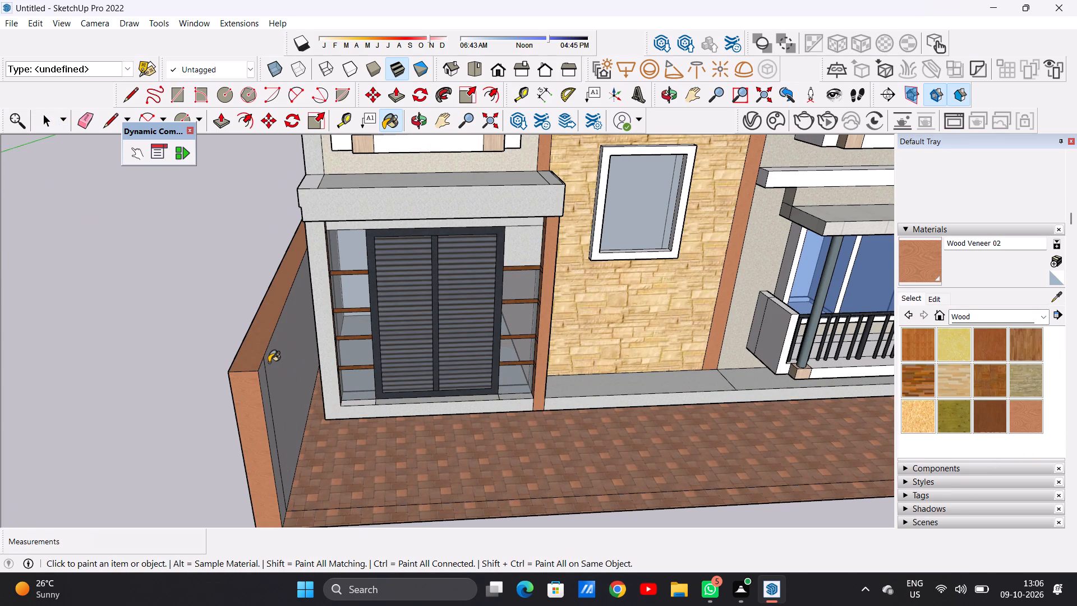
{"action": "left_click", "coordinate": [263, 387]}
Paint the front end and inner faces of the pergola-side boundary wall with Wood Veneer 02.
{"action": "scroll", "coordinate": [265, 391], "scroll_direction": "down", "scroll_amount": 3}
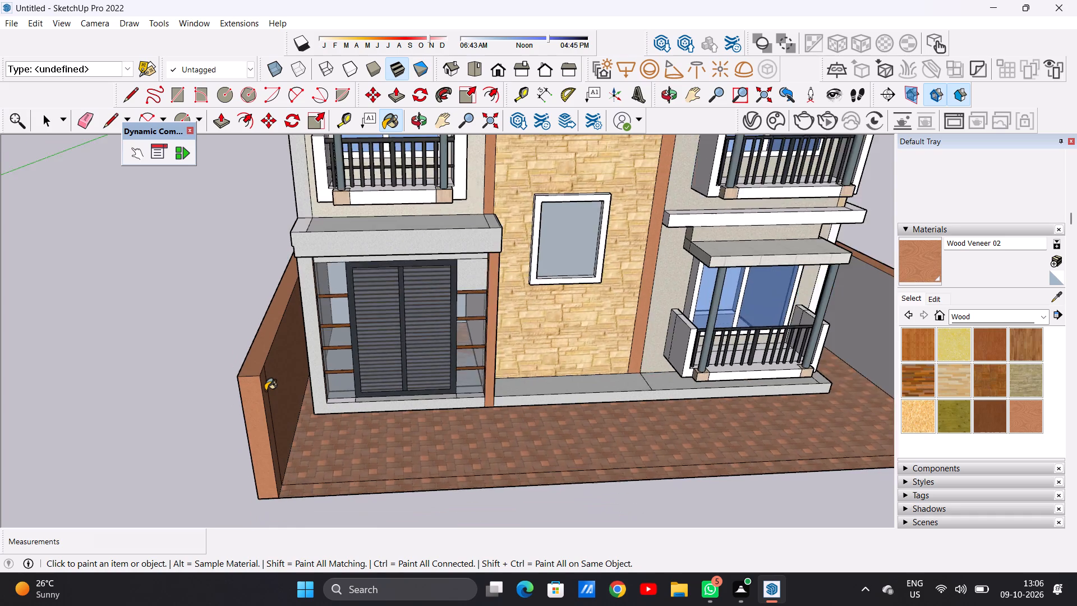
{"action": "scroll", "coordinate": [265, 391], "scroll_direction": "down", "scroll_amount": 5}
{"action": "scroll", "coordinate": [789, 369], "scroll_direction": "up", "scroll_amount": 6}
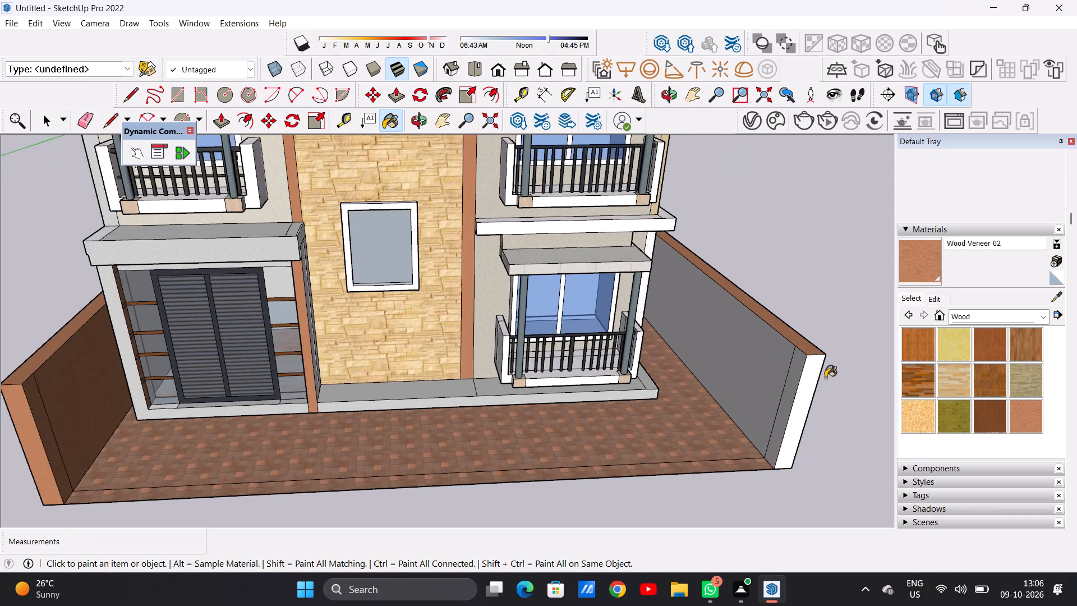
{"action": "left_click", "coordinate": [807, 387]}
{"action": "left_click", "coordinate": [784, 376]}
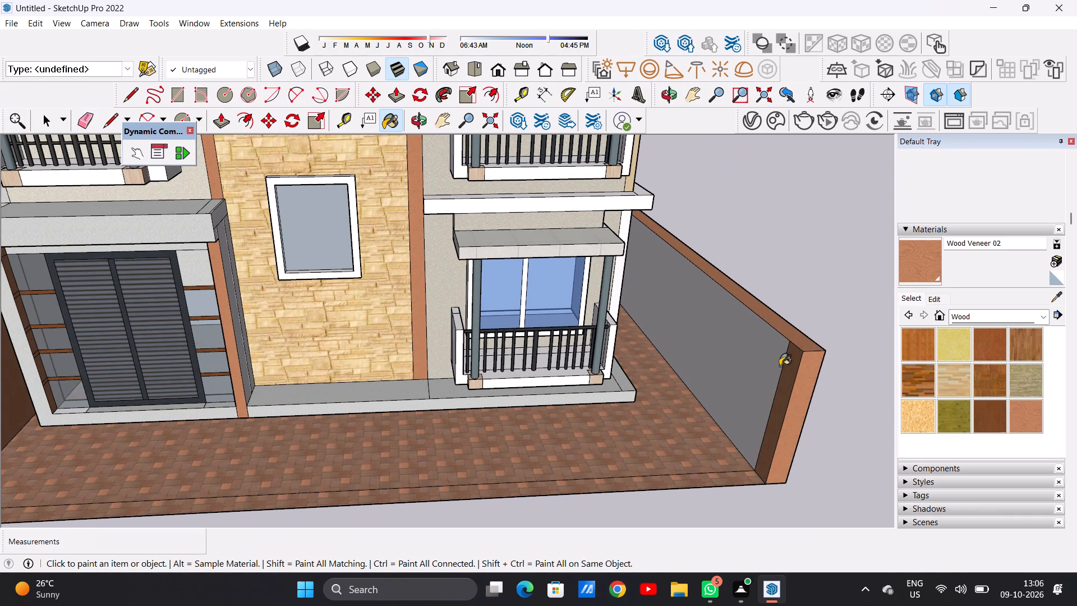
{"action": "left_click", "coordinate": [762, 352]}
Paint the outer face of the pergola-side boundary wall with Wood Veneer 02.
{"action": "scroll", "coordinate": [716, 393], "scroll_direction": "down", "scroll_amount": 13}
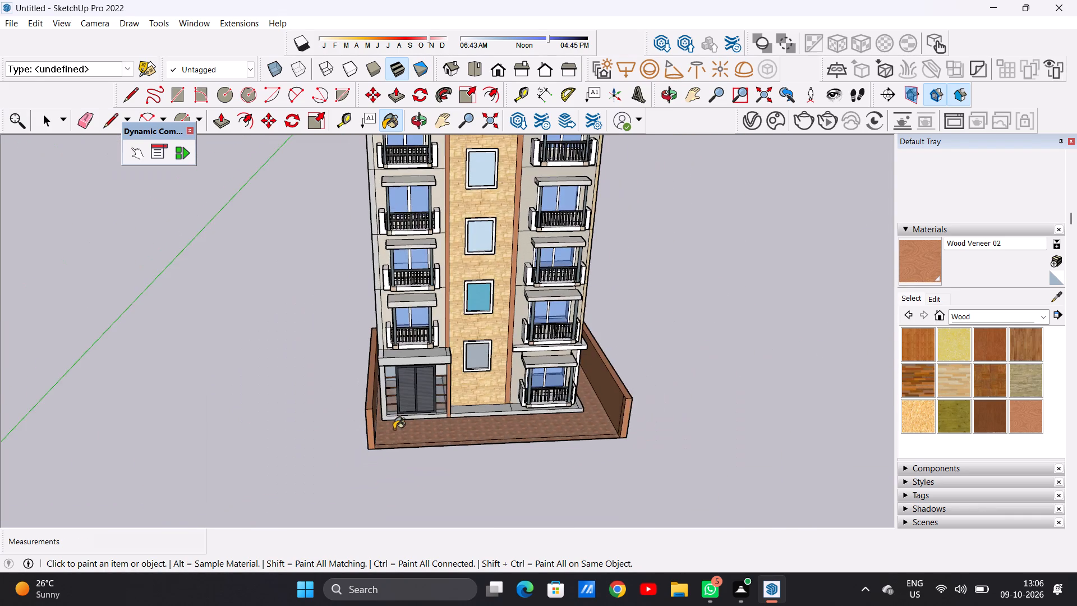
{"action": "scroll", "coordinate": [394, 429], "scroll_direction": "down", "scroll_amount": 1}
{"action": "middle_click_drag", "start_coordinate": [642, 414], "coordinate": [307, 400]}
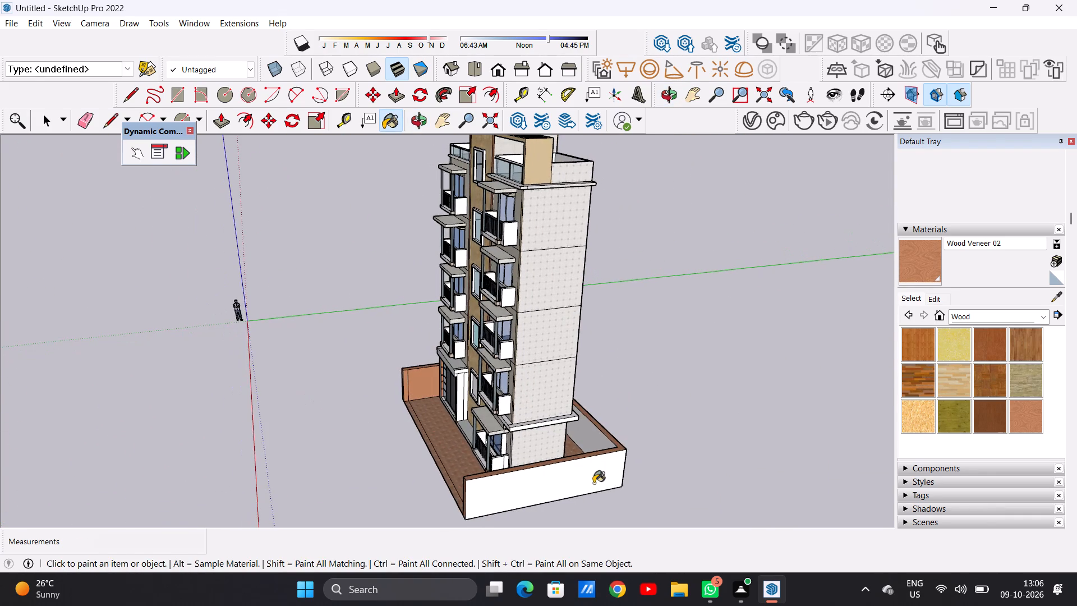
{"action": "scroll", "coordinate": [581, 487], "scroll_direction": "up", "scroll_amount": 12}
{"action": "left_click", "coordinate": [496, 488]}
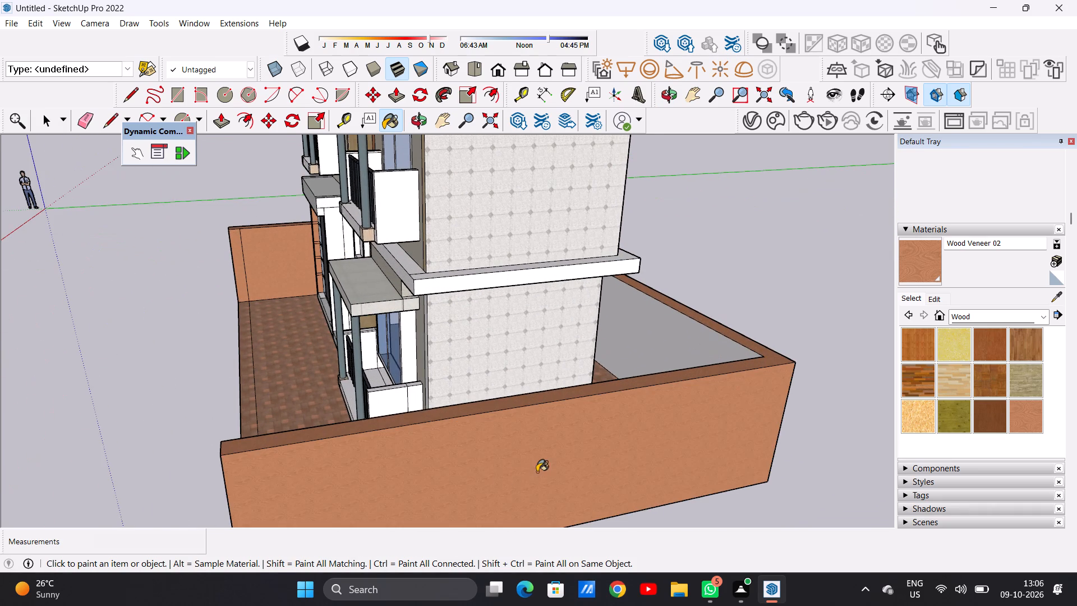
Paint the outer and inner faces of the rear boundary wall with Wood Veneer 02.
{"action": "scroll", "coordinate": [533, 469], "scroll_direction": "down", "scroll_amount": 14}
{"action": "middle_click_drag", "start_coordinate": [652, 434], "coordinate": [556, 447]}
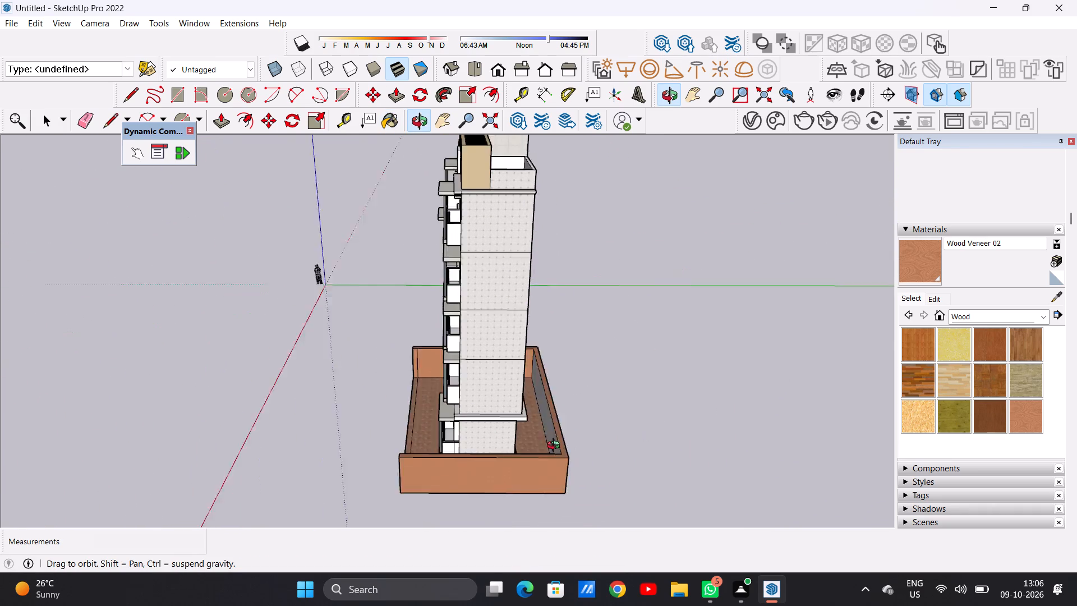
{"action": "middle_click_drag", "start_coordinate": [556, 447], "coordinate": [412, 449]}
{"action": "scroll", "coordinate": [530, 468], "scroll_direction": "up", "scroll_amount": 7}
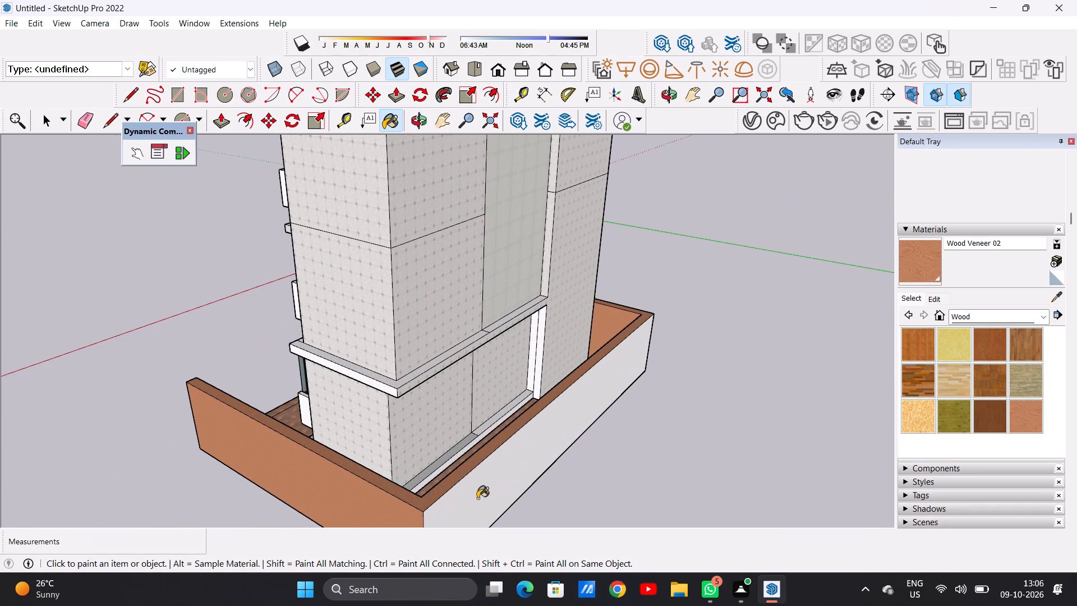
{"action": "left_click", "coordinate": [469, 500]}
{"action": "scroll", "coordinate": [636, 461], "scroll_direction": "down", "scroll_amount": 3}
{"action": "scroll", "coordinate": [464, 481], "scroll_direction": "down", "scroll_amount": 1}
{"action": "middle_click_drag", "start_coordinate": [431, 481], "coordinate": [489, 490]}
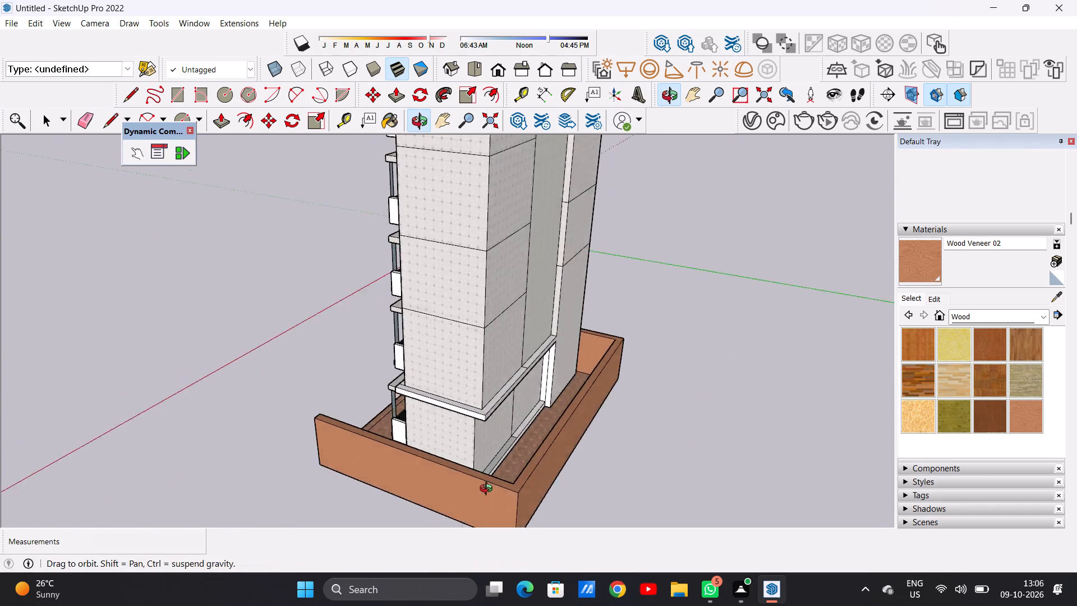
{"action": "middle_click_drag", "start_coordinate": [489, 490], "coordinate": [660, 489]}
{"action": "scroll", "coordinate": [587, 426], "scroll_direction": "up", "scroll_amount": 6}
{"action": "left_click", "coordinate": [582, 392]}
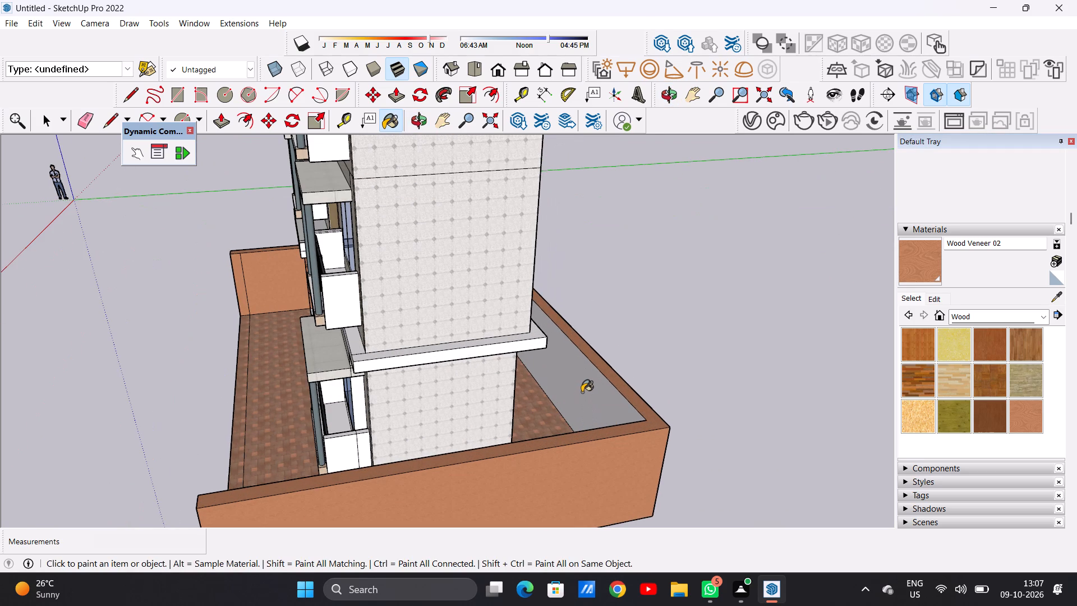
Paint the outer face of the entrance-side boundary wall with Wood Veneer 02.
{"action": "scroll", "coordinate": [592, 404], "scroll_direction": "down", "scroll_amount": 10}
{"action": "middle_click_drag", "start_coordinate": [429, 449], "coordinate": [647, 426]}
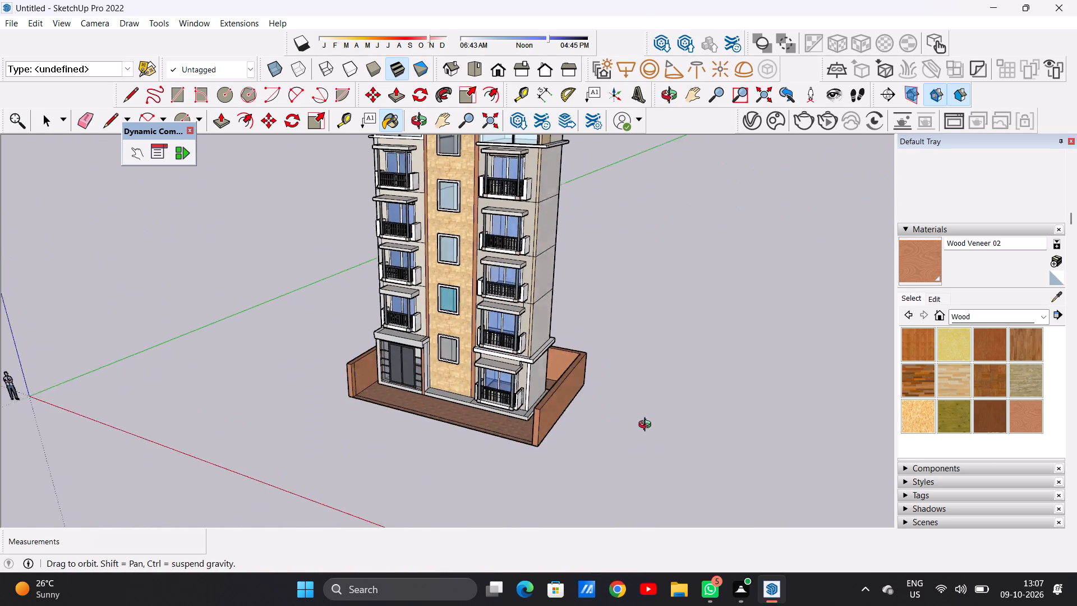
{"action": "middle_click_drag", "start_coordinate": [647, 426], "coordinate": [689, 421]}
{"action": "middle_click_drag", "start_coordinate": [452, 438], "coordinate": [578, 420]}
{"action": "key", "text": "space"}
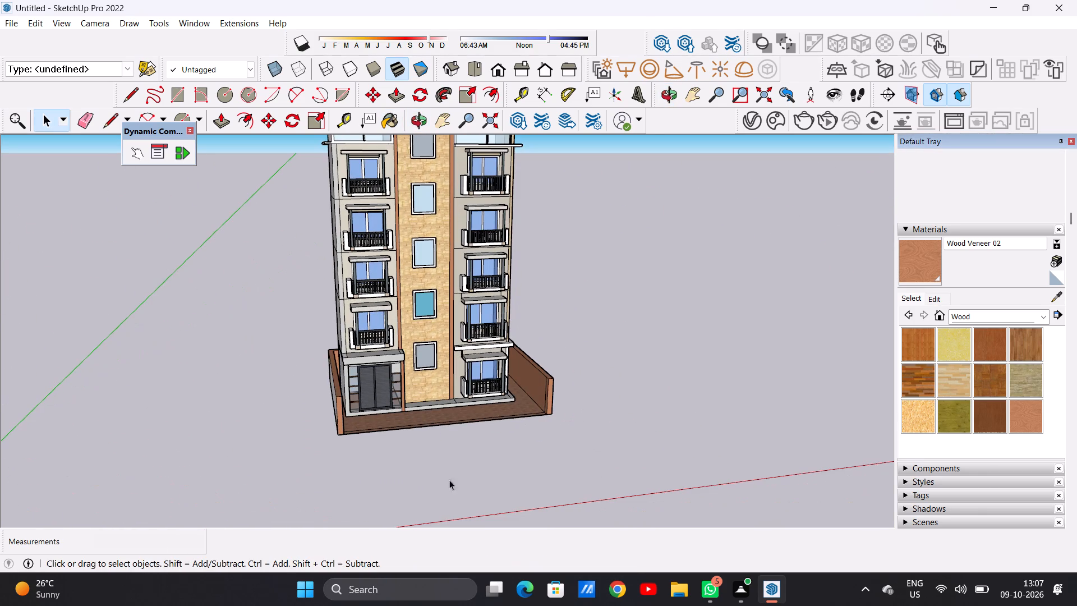
{"action": "middle_click_drag", "start_coordinate": [335, 474], "coordinate": [478, 451]}
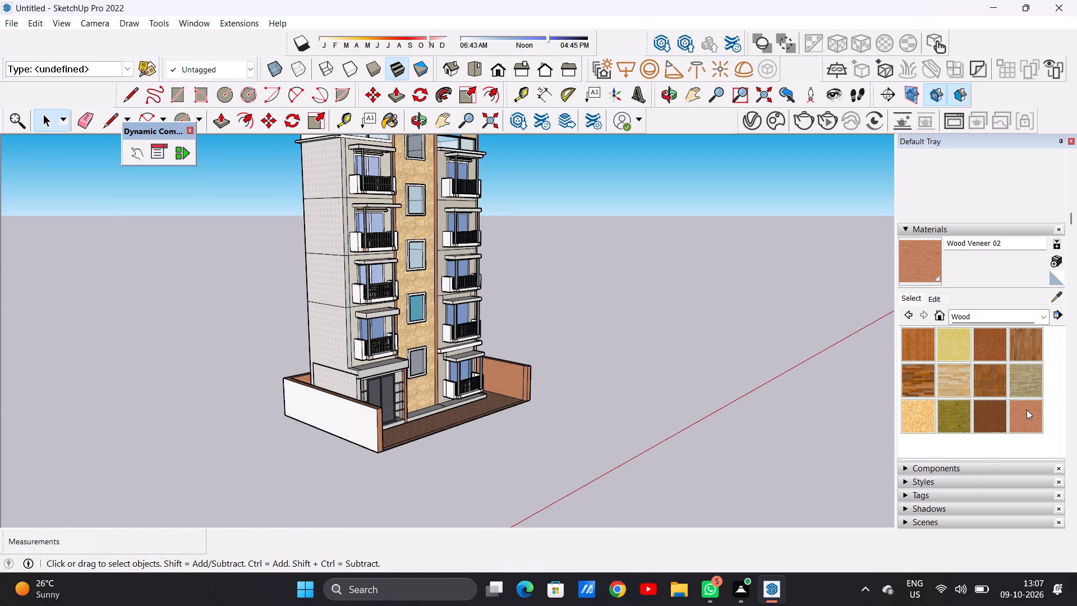
{"action": "left_click", "coordinate": [1027, 410]}
{"action": "left_click", "coordinate": [353, 425]}
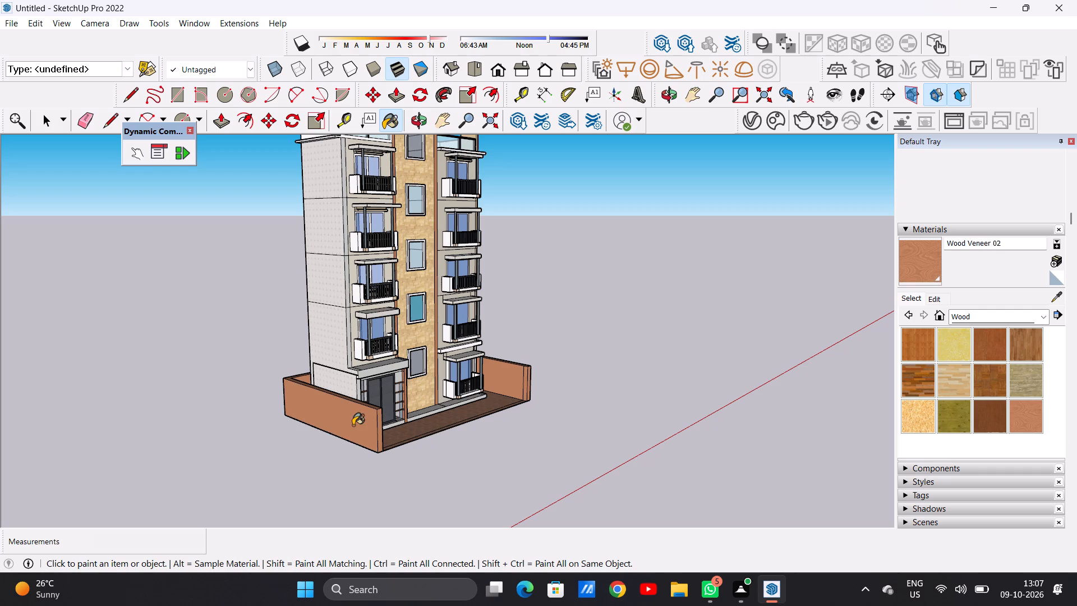
{"action": "key", "text": "space"}
Examine the painted building from the front, the sides and above, and check the project brief in Fuji.
{"action": "middle_click_drag", "start_coordinate": [506, 426], "coordinate": [342, 417]}
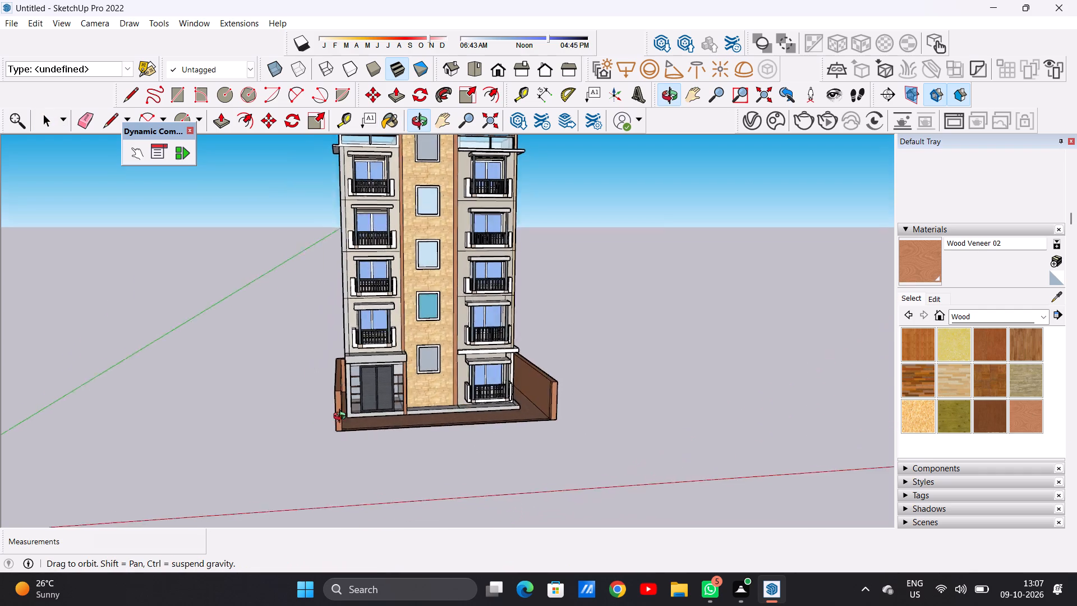
{"action": "middle_click_drag", "start_coordinate": [342, 417], "coordinate": [326, 368]}
{"action": "middle_click_drag", "start_coordinate": [487, 474], "coordinate": [464, 476]}
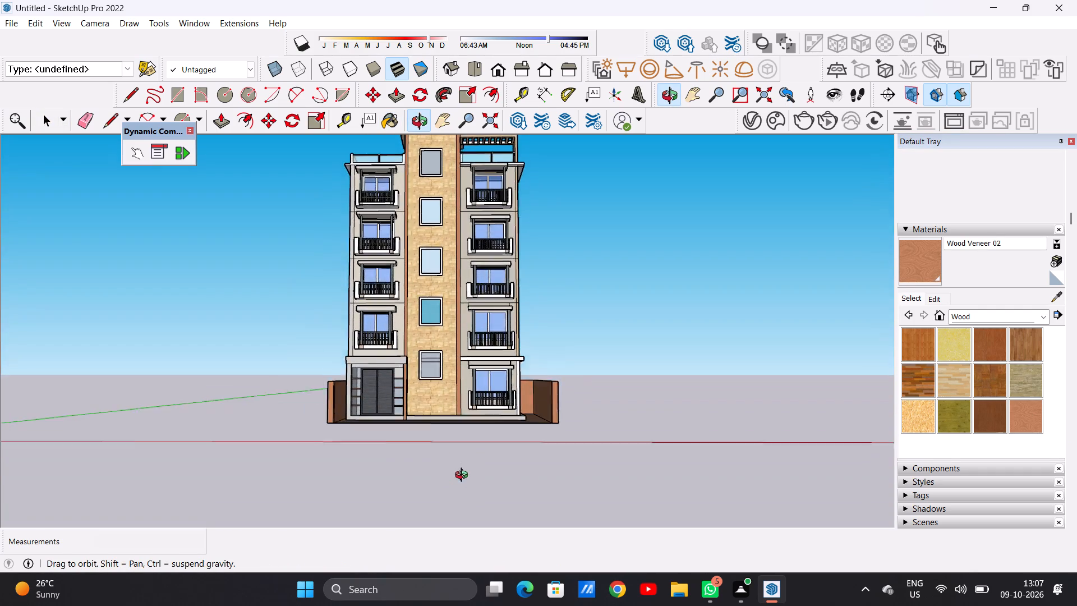
{"action": "middle_click_drag", "start_coordinate": [464, 476], "coordinate": [470, 510]}
{"action": "scroll", "coordinate": [440, 492], "scroll_direction": "down", "scroll_amount": 9}
{"action": "middle_click_drag", "start_coordinate": [456, 476], "coordinate": [241, 478]}
{"action": "middle_click_drag", "start_coordinate": [540, 459], "coordinate": [712, 471]}
{"action": "middle_click_drag", "start_coordinate": [417, 459], "coordinate": [437, 467]}
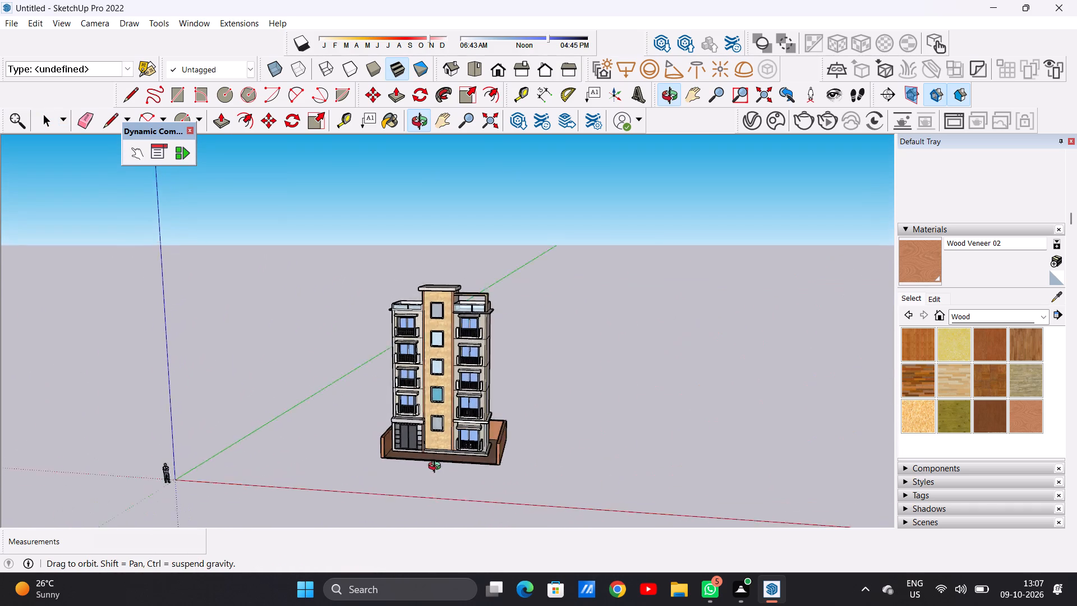
{"action": "middle_click_drag", "start_coordinate": [437, 467], "coordinate": [455, 458]}
{"action": "scroll", "coordinate": [449, 437], "scroll_direction": "up", "scroll_amount": 13}
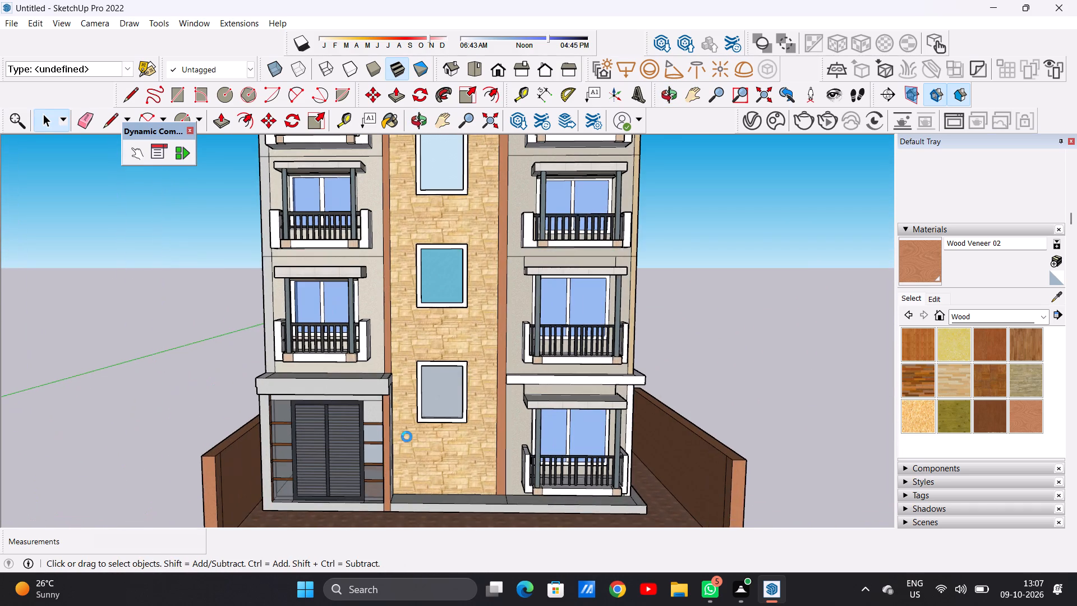
{"action": "scroll", "coordinate": [445, 472], "scroll_direction": "down", "scroll_amount": 11}
{"action": "scroll", "coordinate": [400, 424], "scroll_direction": "up", "scroll_amount": 5}
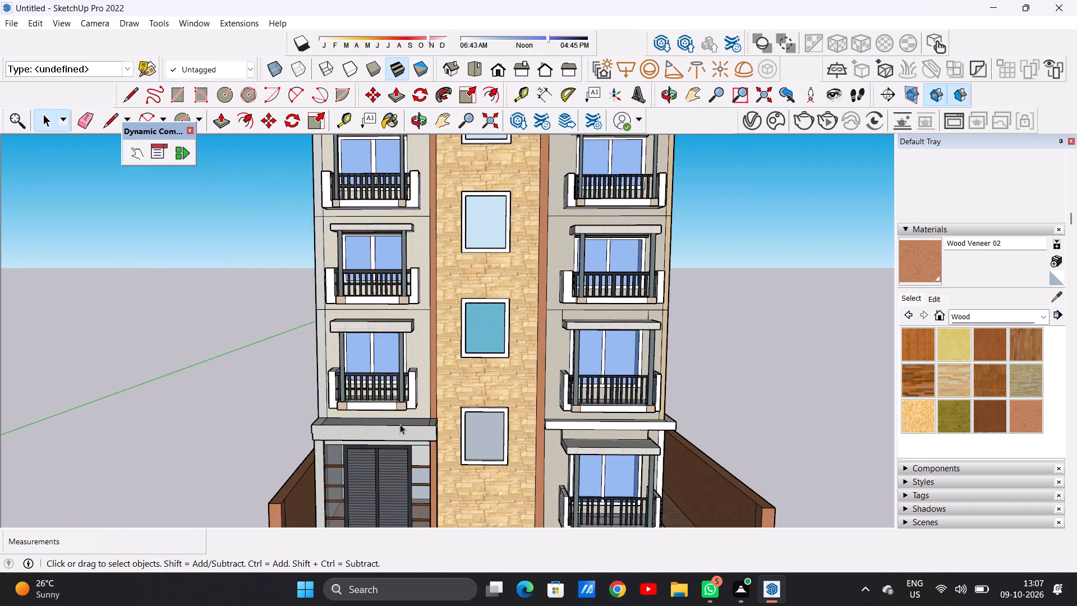
{"action": "scroll", "coordinate": [400, 424], "scroll_direction": "down", "scroll_amount": 9}
{"action": "scroll", "coordinate": [443, 262], "scroll_direction": "up", "scroll_amount": 6}
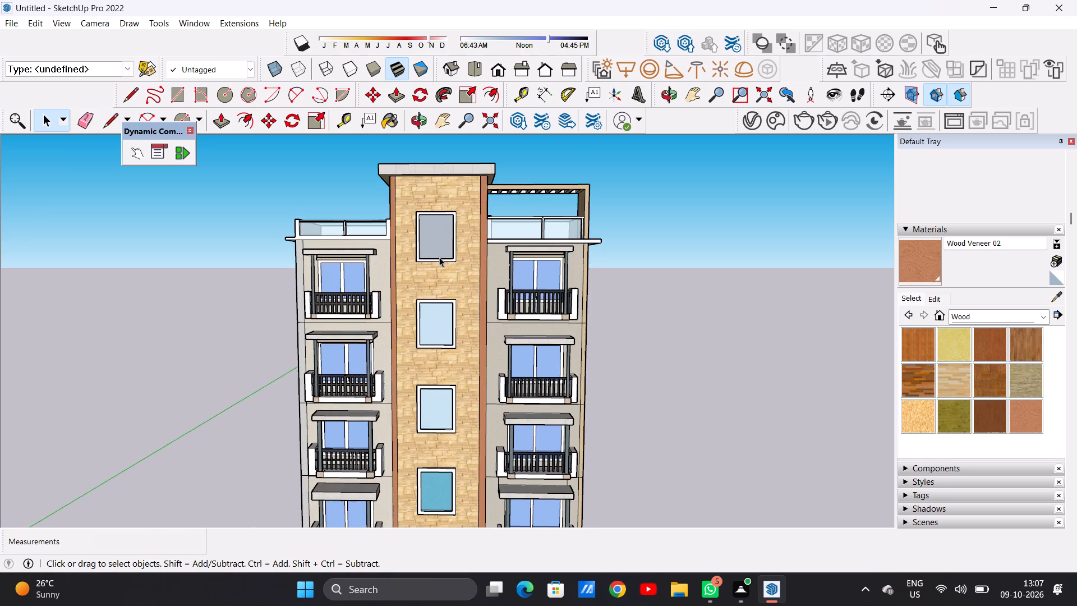
{"action": "scroll", "coordinate": [475, 240], "scroll_direction": "down", "scroll_amount": 5}
{"action": "middle_click_drag", "start_coordinate": [494, 267], "coordinate": [412, 214]}
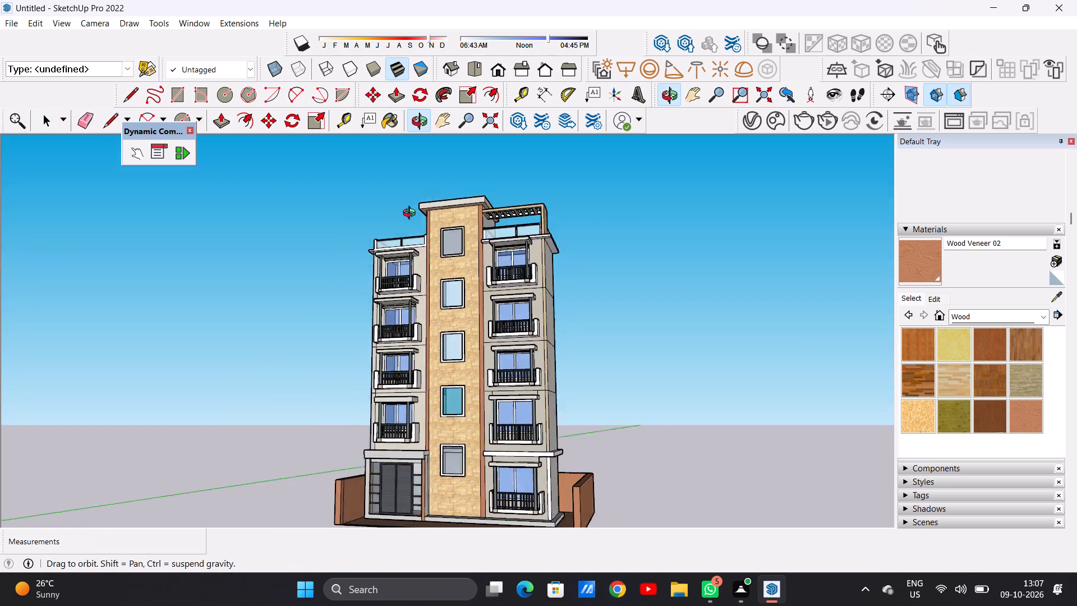
{"action": "middle_click_drag", "start_coordinate": [412, 214], "coordinate": [452, 472]}
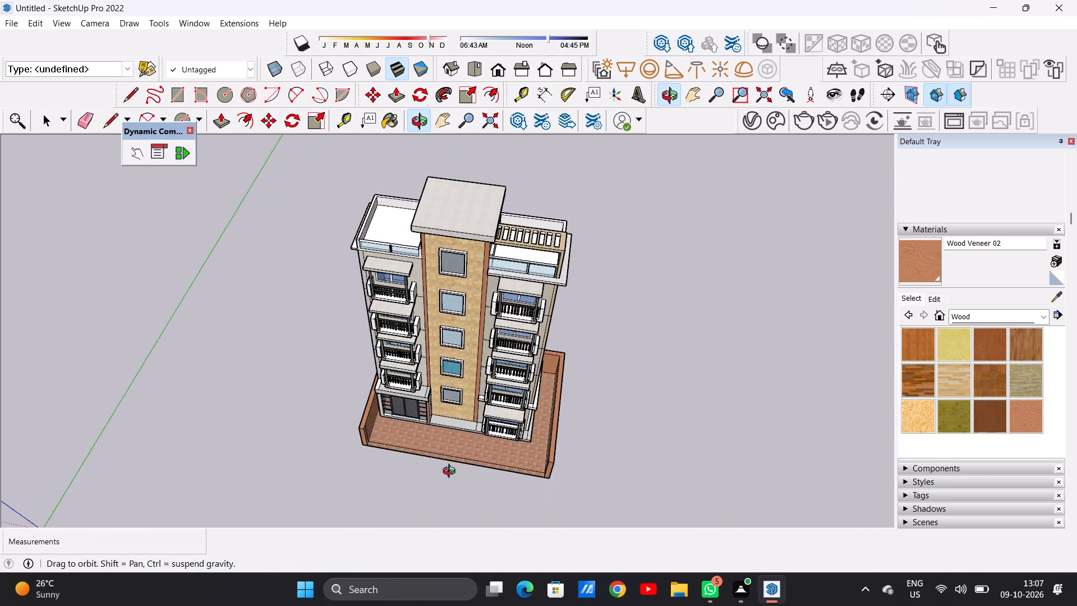
{"action": "middle_click_drag", "start_coordinate": [452, 472], "coordinate": [490, 313]}
{"action": "scroll", "coordinate": [484, 310], "scroll_direction": "down", "scroll_amount": 6}
{"action": "scroll", "coordinate": [472, 348], "scroll_direction": "up", "scroll_amount": 4}
{"action": "scroll", "coordinate": [438, 389], "scroll_direction": "down", "scroll_amount": 3}
{"action": "scroll", "coordinate": [459, 348], "scroll_direction": "up", "scroll_amount": 4}
{"action": "middle_click_drag", "start_coordinate": [483, 394], "coordinate": [483, 391]}
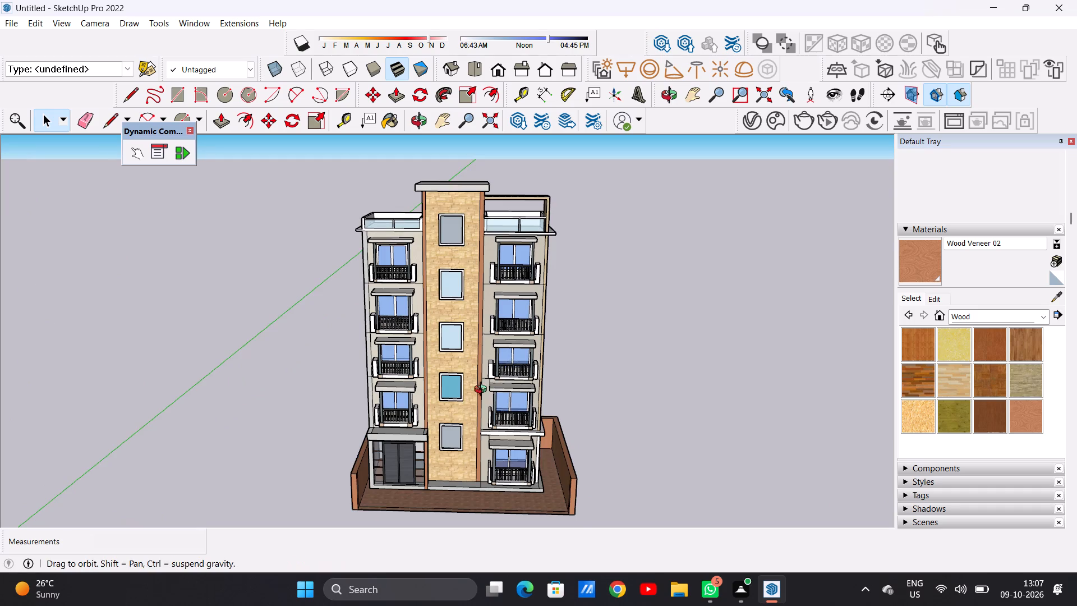
{"action": "middle_click_drag", "start_coordinate": [483, 391], "coordinate": [466, 362]}
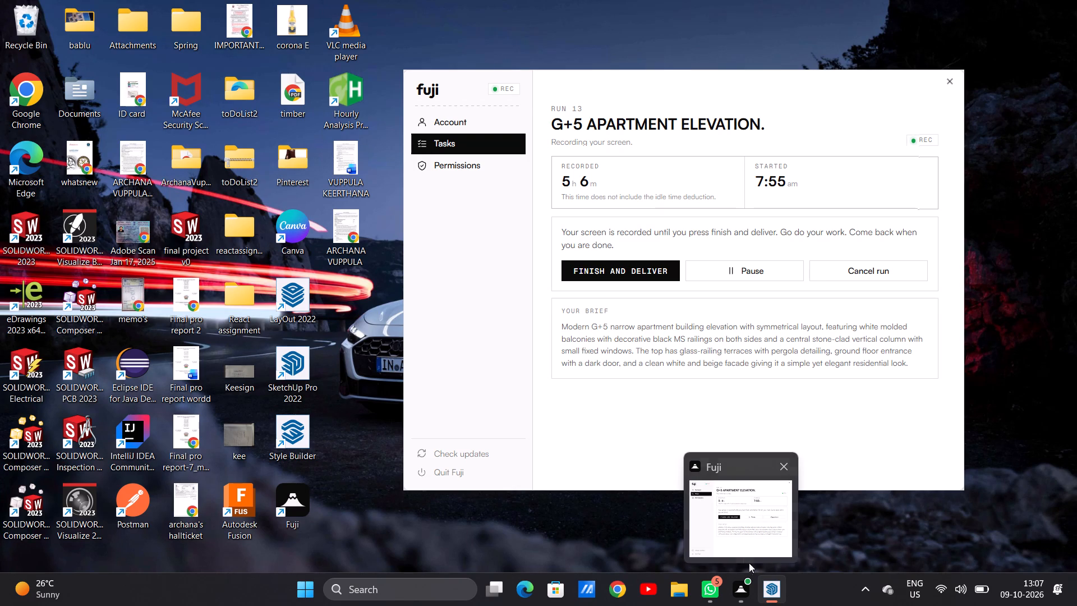
{"action": "left_click", "coordinate": [756, 526]}
Paint the ground-floor corner strip at the outer edge of the pergola-side wing with Formica Beige.
{"action": "scroll", "coordinate": [504, 440], "scroll_direction": "up", "scroll_amount": 3}
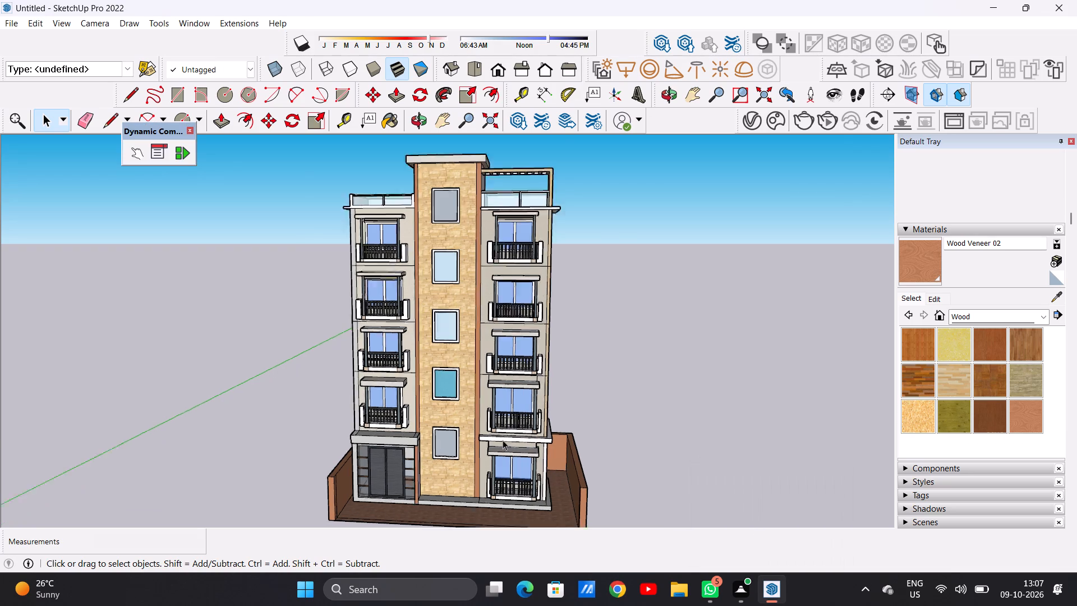
{"action": "scroll", "coordinate": [503, 440], "scroll_direction": "up", "scroll_amount": 3}
{"action": "middle_click_drag", "start_coordinate": [550, 479], "coordinate": [554, 447]}
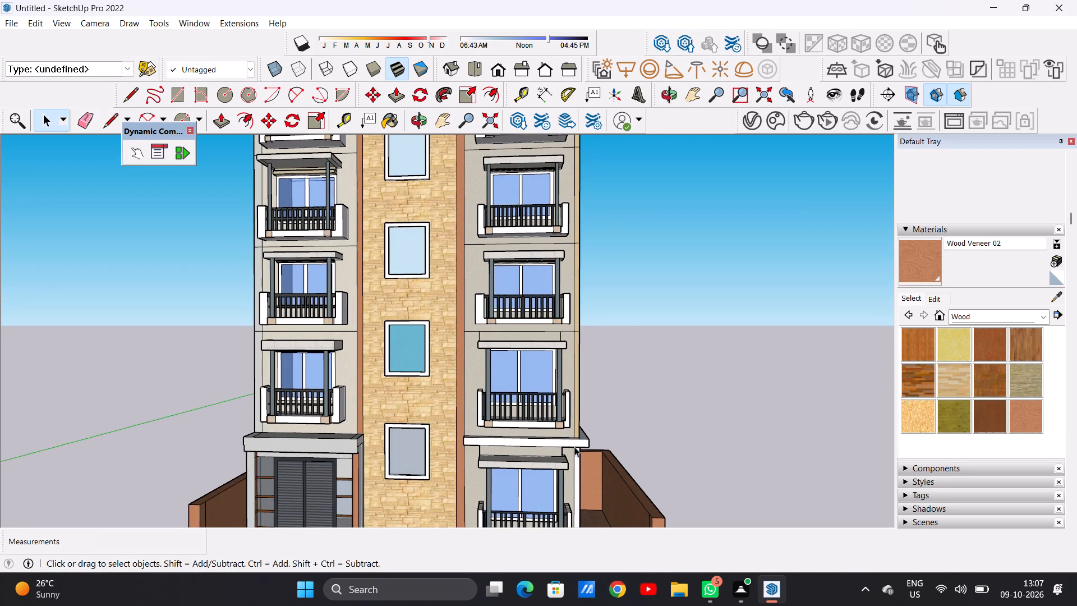
{"action": "left_click", "coordinate": [1042, 320]}
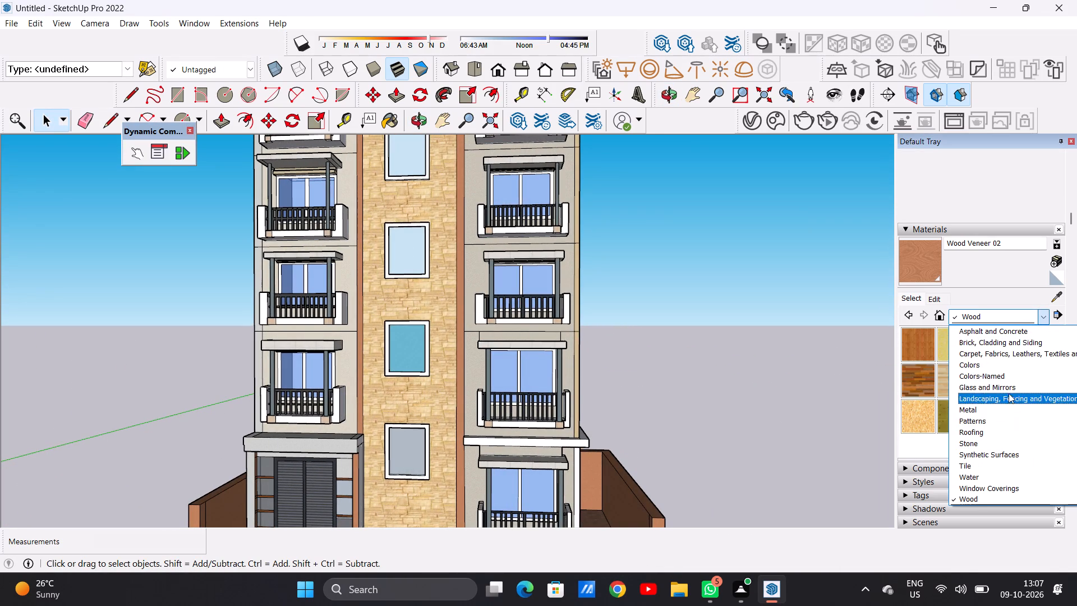
{"action": "left_click", "coordinate": [993, 456]}
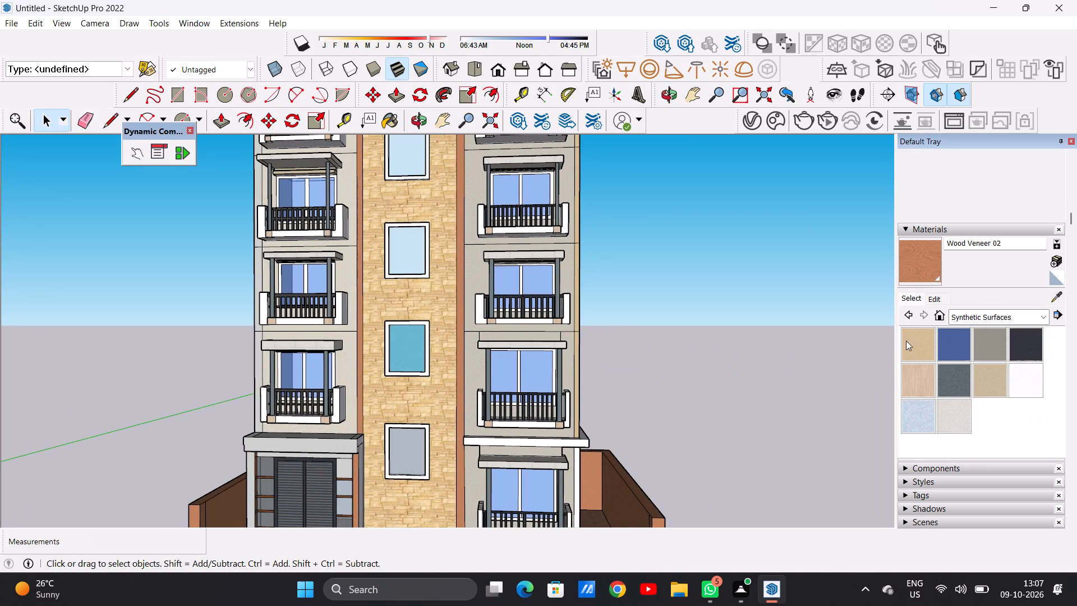
{"action": "left_click", "coordinate": [906, 340]}
{"action": "scroll", "coordinate": [605, 307], "scroll_direction": "down", "scroll_amount": 5}
{"action": "scroll", "coordinate": [546, 443], "scroll_direction": "up", "scroll_amount": 5}
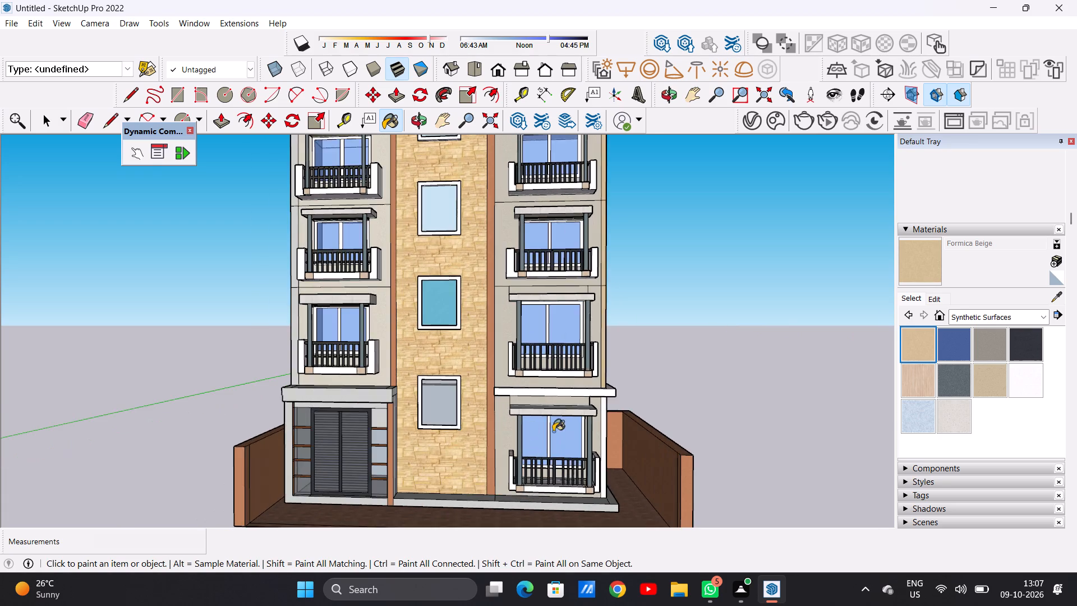
{"action": "scroll", "coordinate": [603, 440], "scroll_direction": "up", "scroll_amount": 10}
{"action": "left_click", "coordinate": [621, 446]}
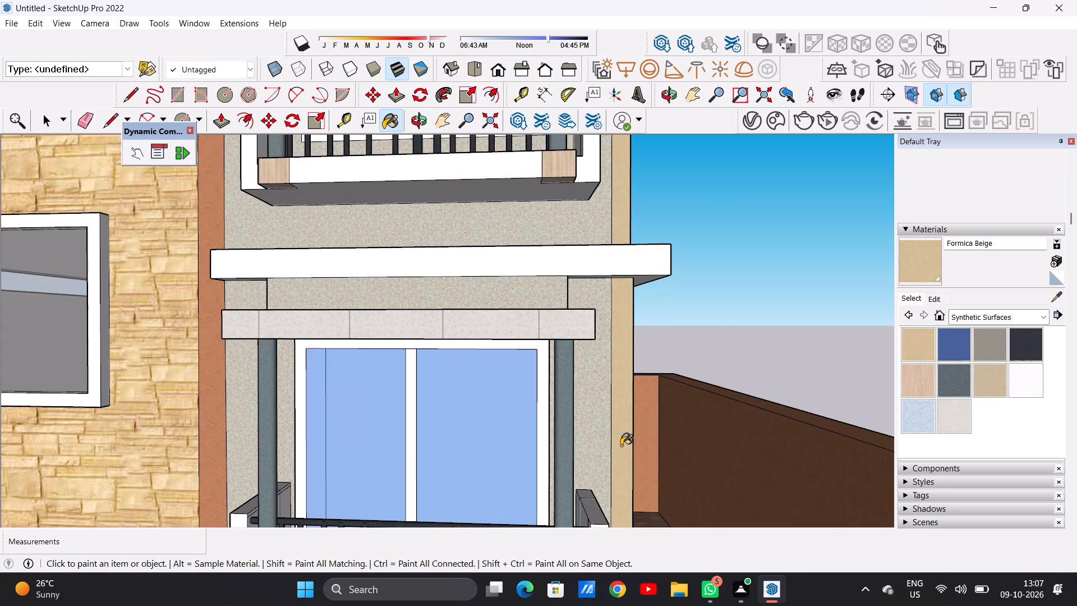
{"action": "key", "text": "space"}
{"action": "scroll", "coordinate": [533, 424], "scroll_direction": "down", "scroll_amount": 5}
{"action": "scroll", "coordinate": [453, 425], "scroll_direction": "down", "scroll_amount": 4}
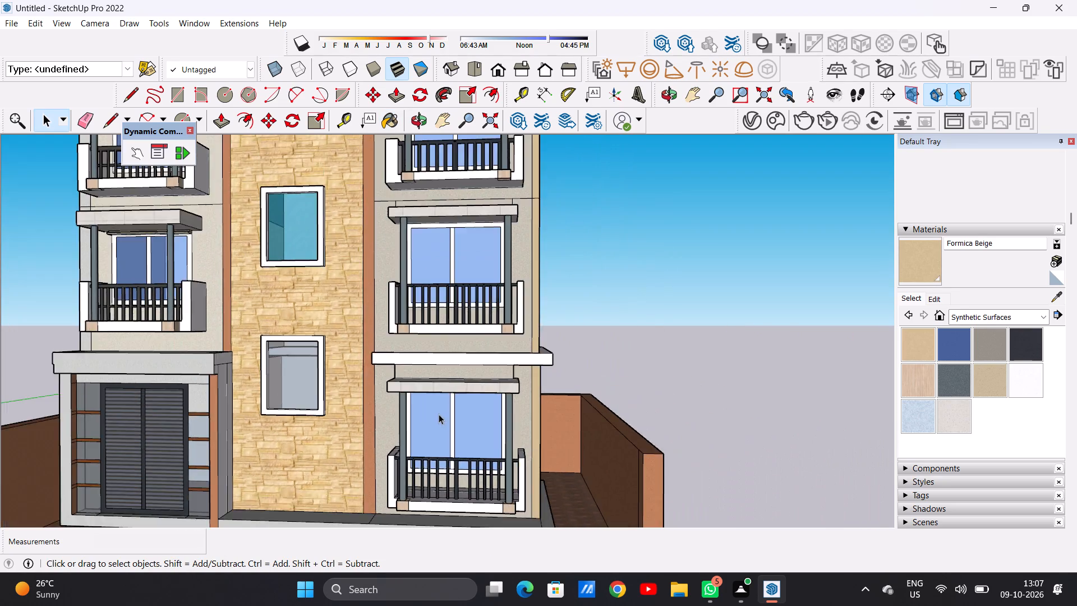
{"action": "scroll", "coordinate": [439, 414], "scroll_direction": "down", "scroll_amount": 10}
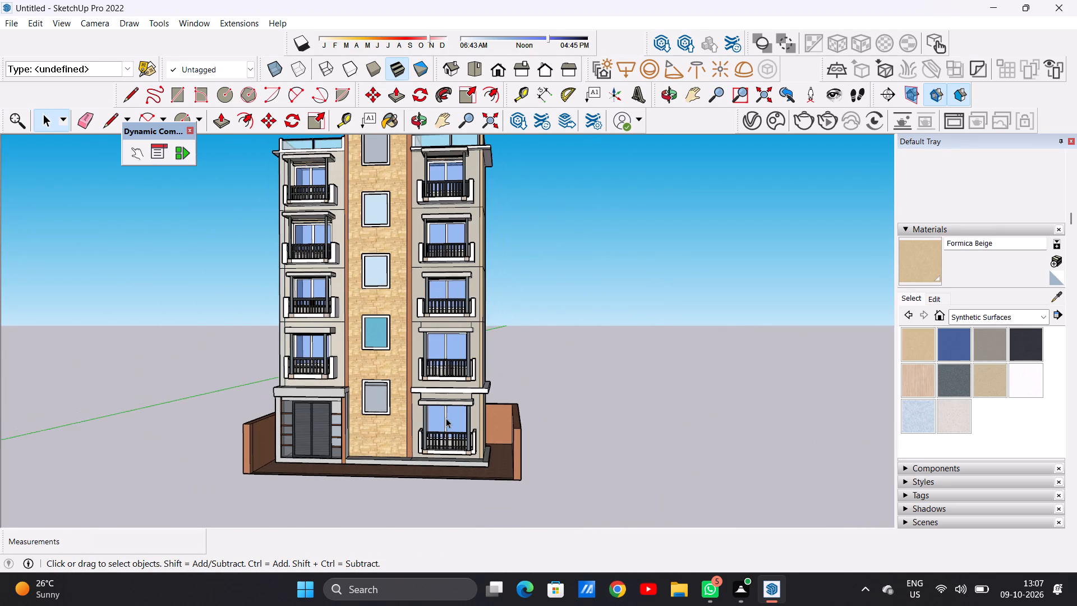
{"action": "scroll", "coordinate": [446, 418], "scroll_direction": "down", "scroll_amount": 1}
Paint the front, top and underside of the projecting slab above the pergola-side ground-floor window with Terrazzo Tile Light.
{"action": "scroll", "coordinate": [456, 401], "scroll_direction": "up", "scroll_amount": 16}
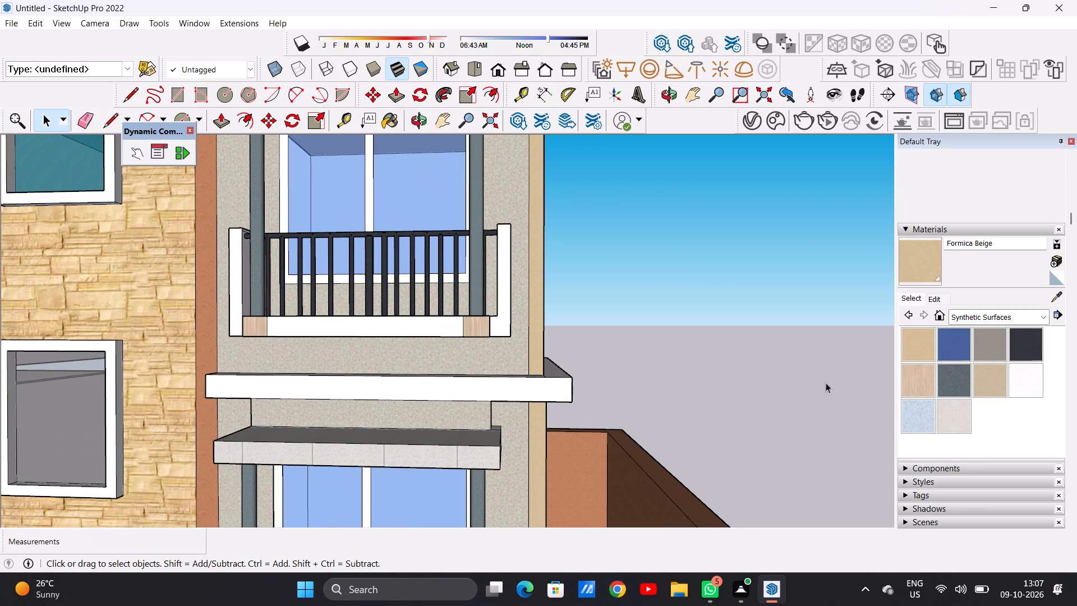
{"action": "left_click", "coordinate": [986, 338]}
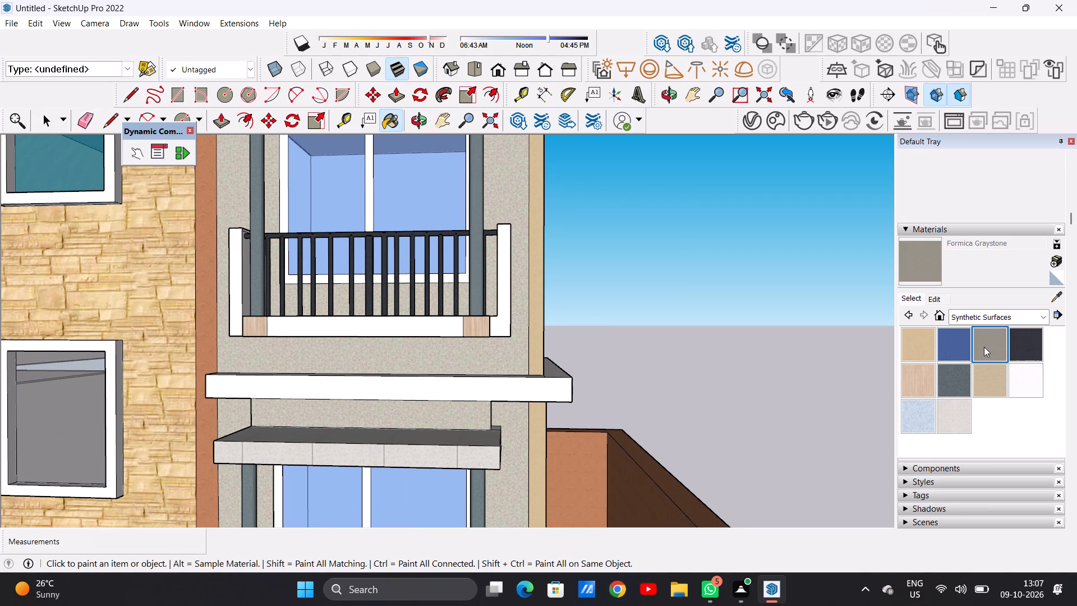
{"action": "left_click", "coordinate": [955, 419]}
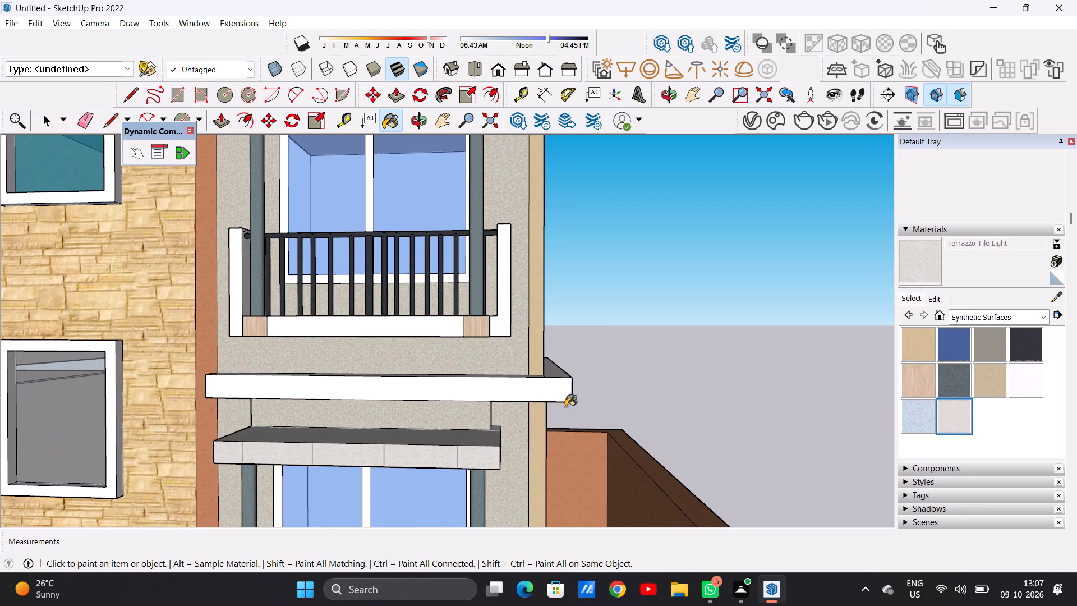
{"action": "left_click", "coordinate": [542, 393]}
{"action": "middle_click_drag", "start_coordinate": [523, 387], "coordinate": [524, 433]}
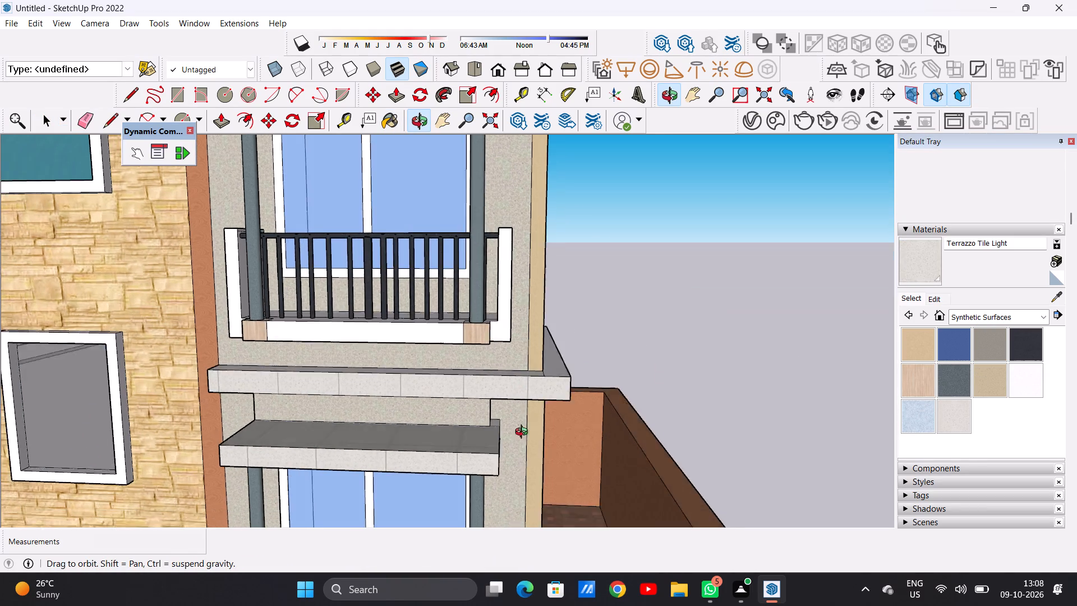
{"action": "middle_click_drag", "start_coordinate": [524, 433], "coordinate": [542, 508]}
{"action": "scroll", "coordinate": [542, 360], "scroll_direction": "up", "scroll_amount": 5}
{"action": "left_click", "coordinate": [550, 356]}
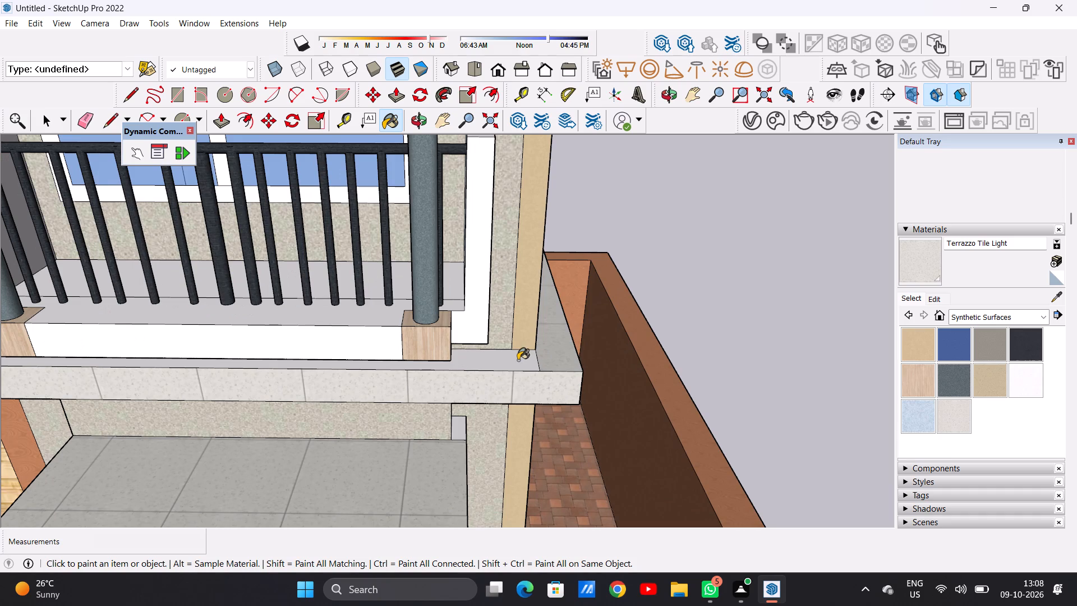
{"action": "left_click", "coordinate": [516, 361]}
{"action": "scroll", "coordinate": [489, 401], "scroll_direction": "down", "scroll_amount": 9}
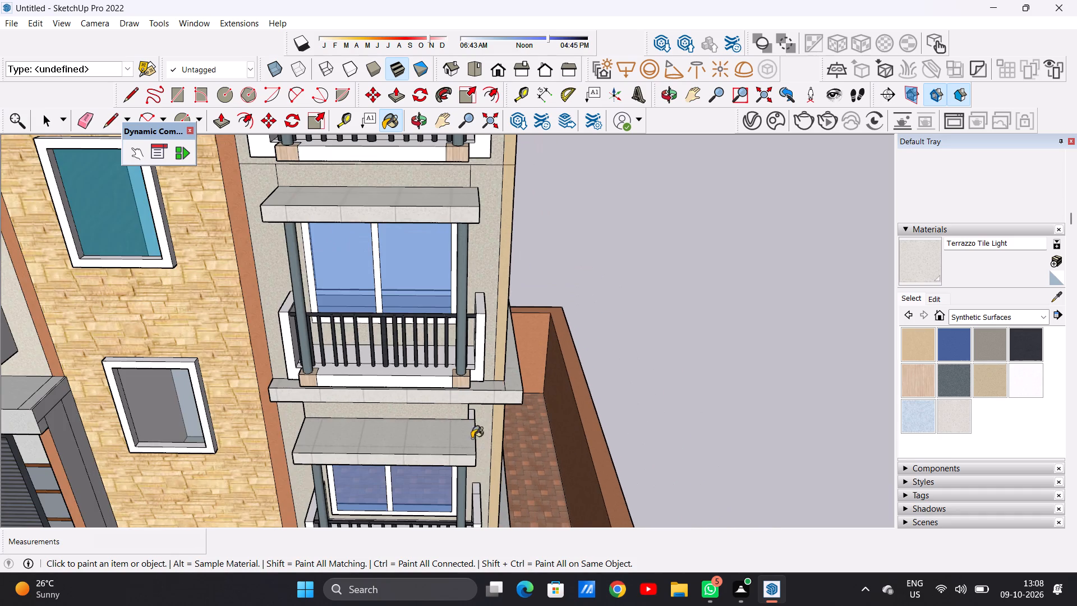
{"action": "middle_click_drag", "start_coordinate": [465, 420], "coordinate": [454, 316]}
{"action": "middle_click_drag", "start_coordinate": [476, 416], "coordinate": [472, 314]}
{"action": "scroll", "coordinate": [512, 413], "scroll_direction": "up", "scroll_amount": 7}
{"action": "scroll", "coordinate": [515, 425], "scroll_direction": "down", "scroll_amount": 1}
{"action": "scroll", "coordinate": [515, 425], "scroll_direction": "up", "scroll_amount": 3}
{"action": "left_click", "coordinate": [515, 425]}
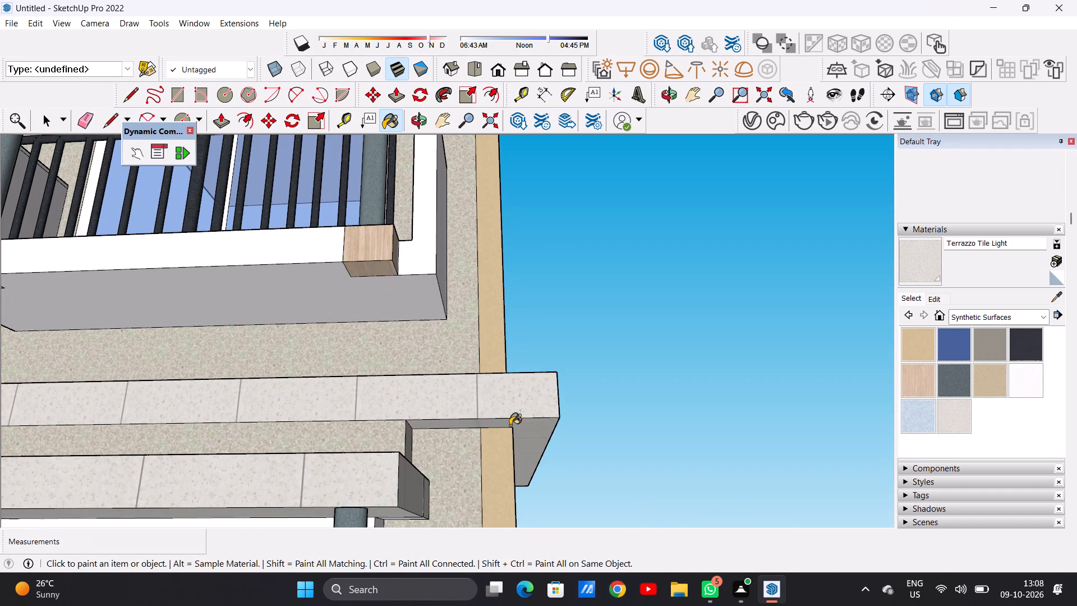
{"action": "key", "text": "space"}
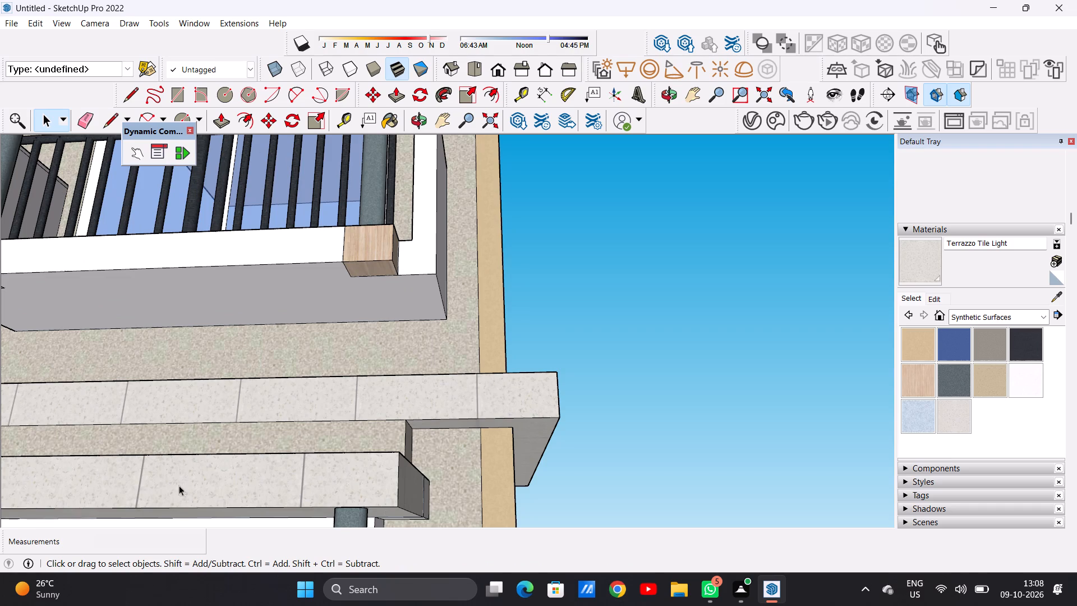
Examine the whole painted building from the front and the side, including the boundary walls.
{"action": "scroll", "coordinate": [262, 462], "scroll_direction": "down", "scroll_amount": 20}
{"action": "scroll", "coordinate": [262, 462], "scroll_direction": "down", "scroll_amount": 4}
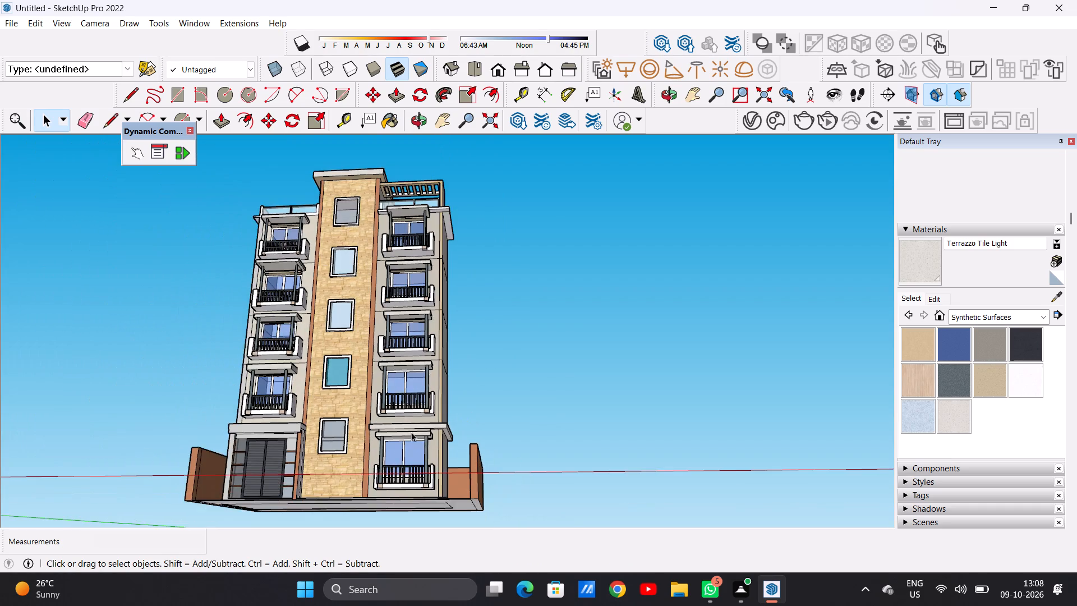
{"action": "middle_click_drag", "start_coordinate": [410, 430], "coordinate": [431, 535]}
{"action": "scroll", "coordinate": [389, 483], "scroll_direction": "down", "scroll_amount": 2}
{"action": "scroll", "coordinate": [372, 442], "scroll_direction": "up", "scroll_amount": 4}
{"action": "scroll", "coordinate": [391, 443], "scroll_direction": "down", "scroll_amount": 5}
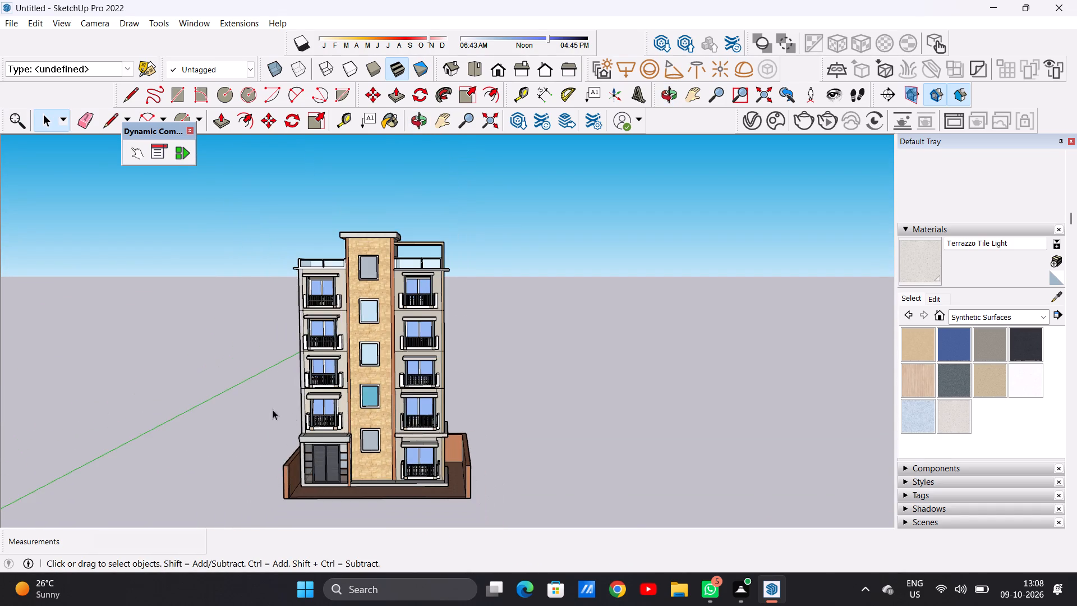
{"action": "middle_click_drag", "start_coordinate": [271, 410], "coordinate": [198, 429]}
{"action": "middle_click_drag", "start_coordinate": [572, 431], "coordinate": [259, 422]}
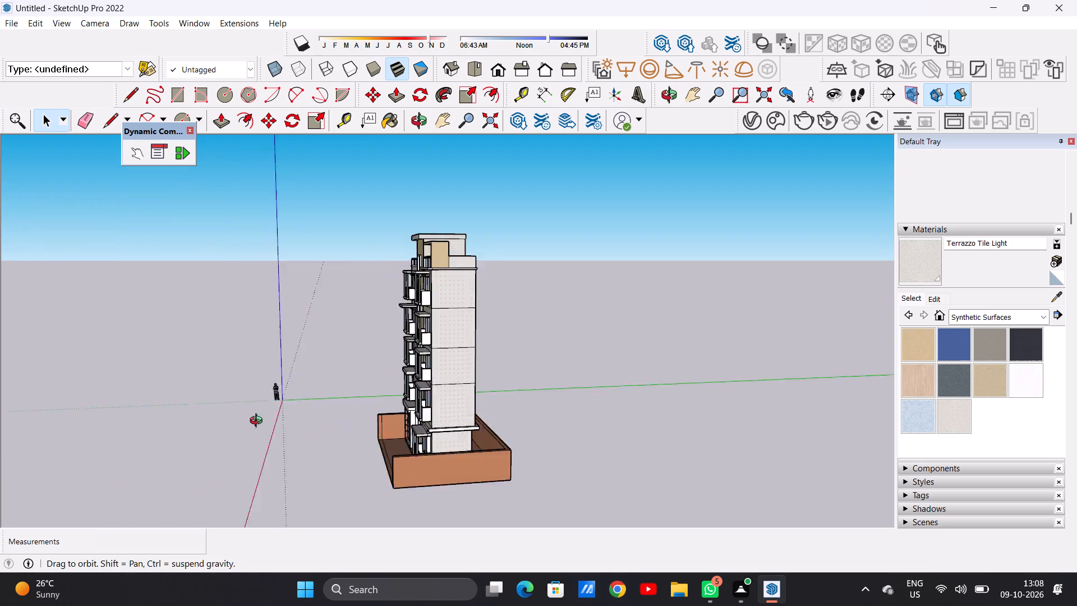
{"action": "middle_click_drag", "start_coordinate": [259, 422], "coordinate": [650, 459]}
{"action": "scroll", "coordinate": [395, 430], "scroll_direction": "up", "scroll_amount": 5}
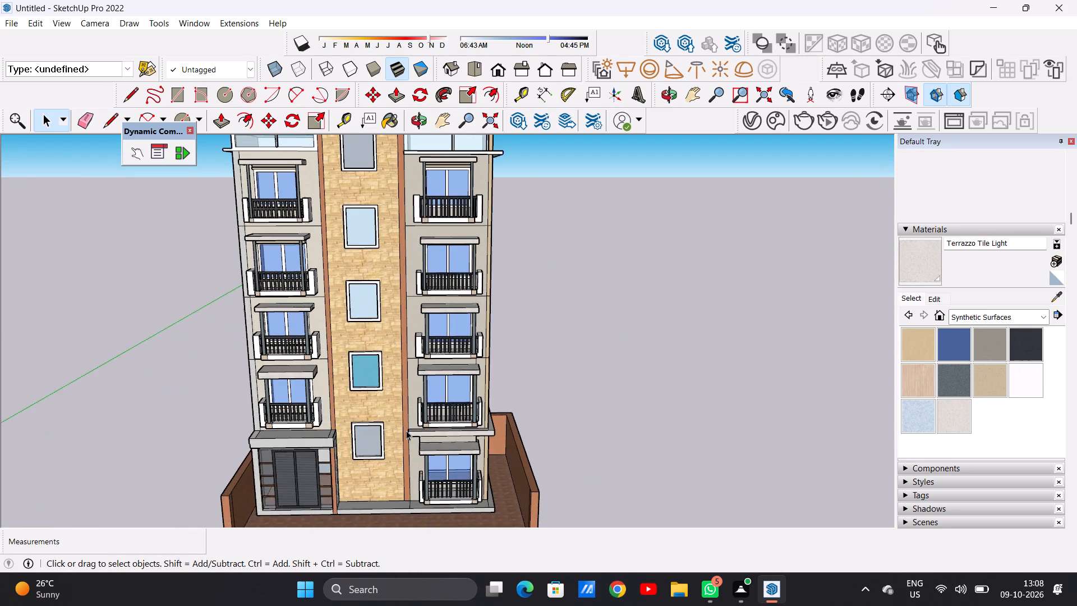
{"action": "scroll", "coordinate": [415, 431], "scroll_direction": "down", "scroll_amount": 3}
{"action": "middle_click_drag", "start_coordinate": [403, 452], "coordinate": [394, 439]}
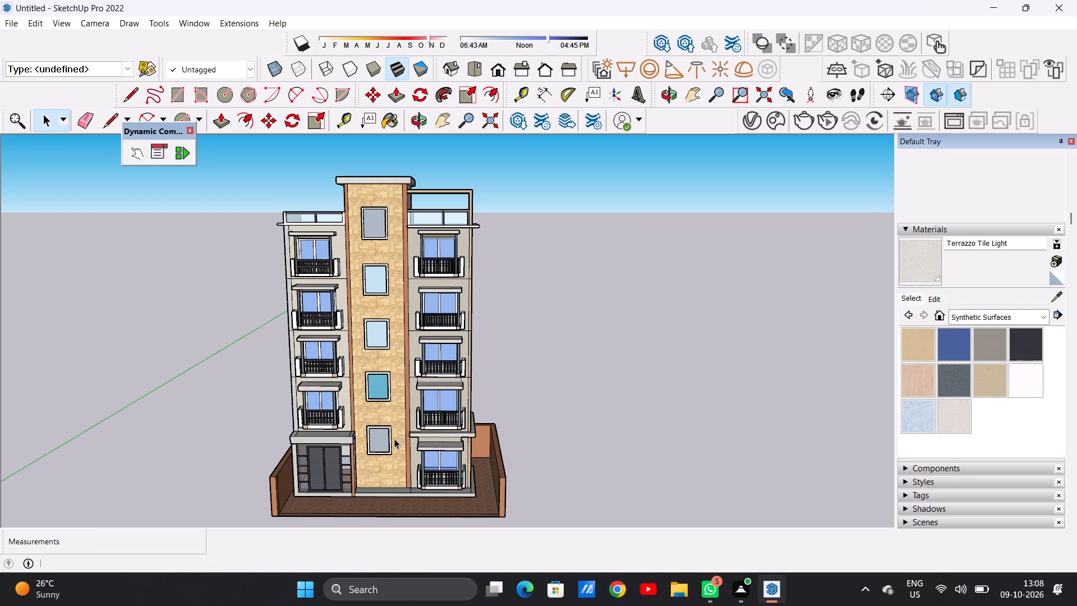
{"action": "scroll", "coordinate": [394, 439], "scroll_direction": "down", "scroll_amount": 5}
{"action": "scroll", "coordinate": [394, 438], "scroll_direction": "up", "scroll_amount": 1}
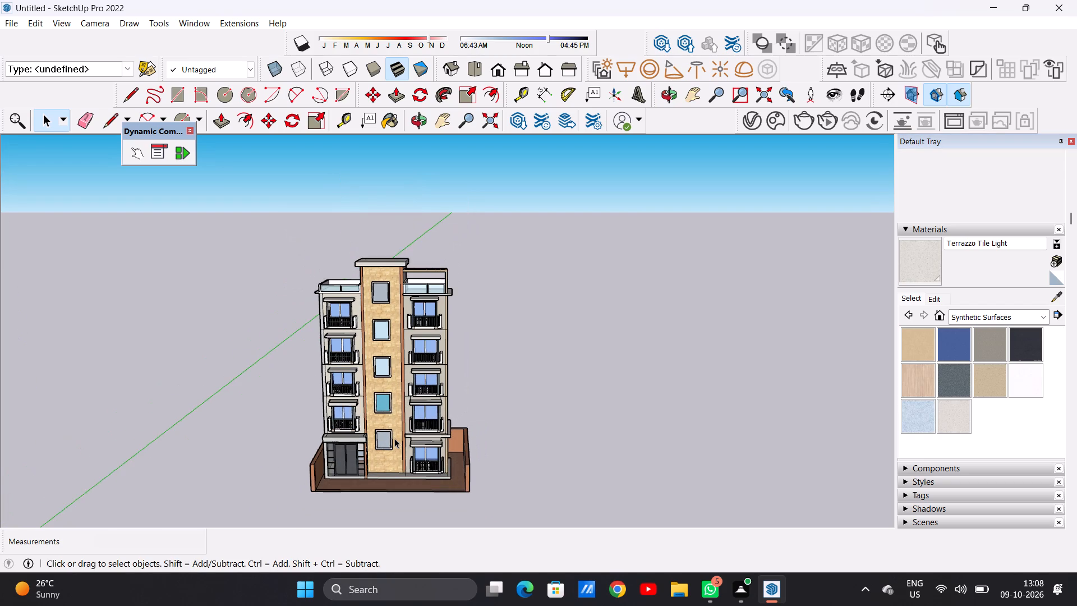
{"action": "scroll", "coordinate": [394, 438], "scroll_direction": "up", "scroll_amount": 1}
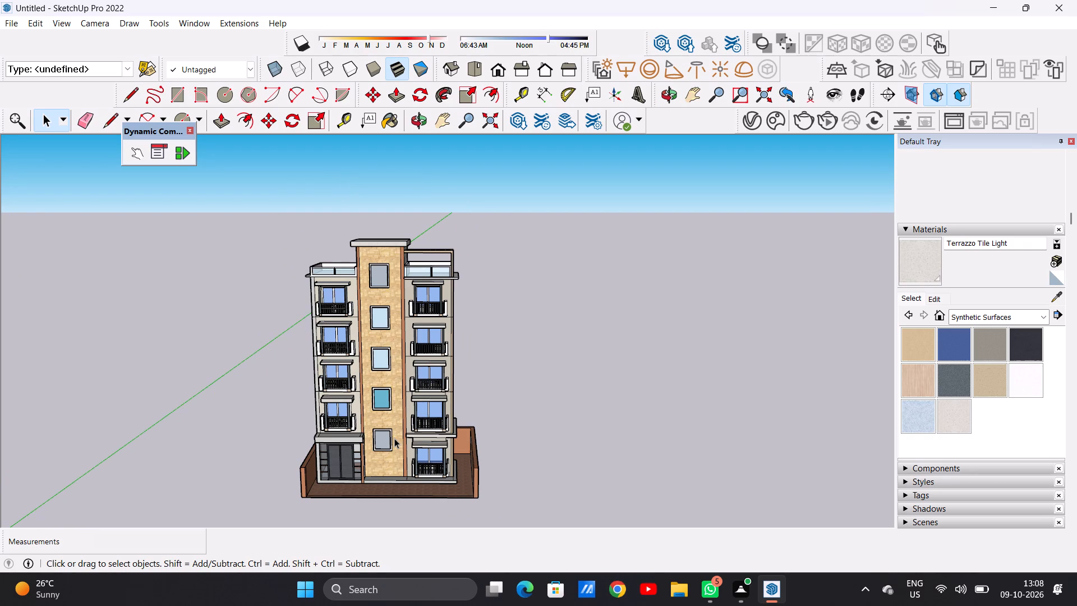
Examine the glass-railed roof terraces and pergola up close, and return to a front view of the whole building.
{"action": "scroll", "coordinate": [412, 272], "scroll_direction": "up", "scroll_amount": 20}
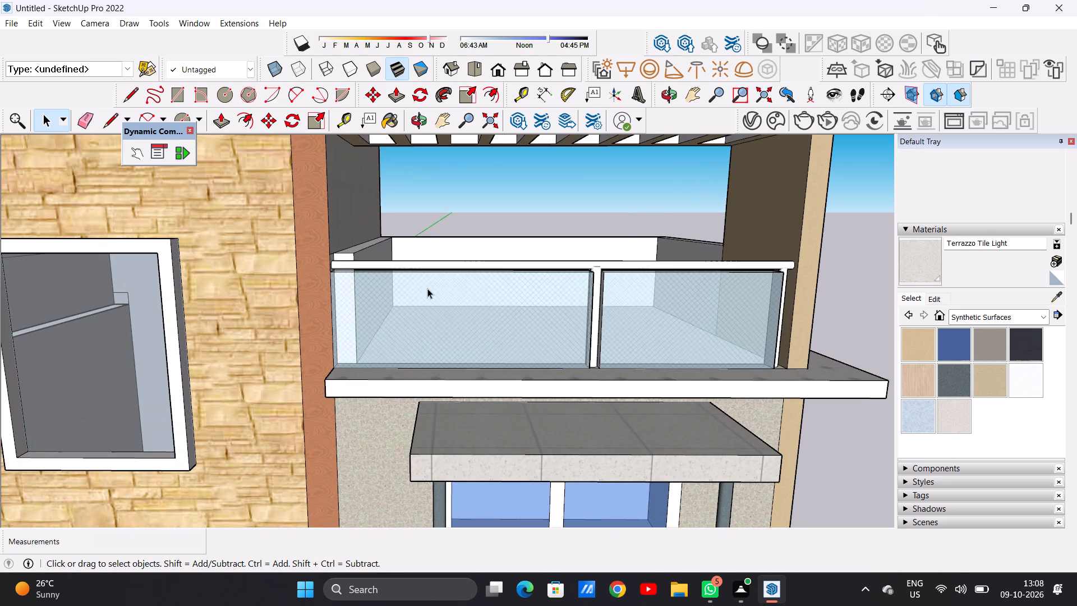
{"action": "scroll", "coordinate": [454, 291], "scroll_direction": "down", "scroll_amount": 10}
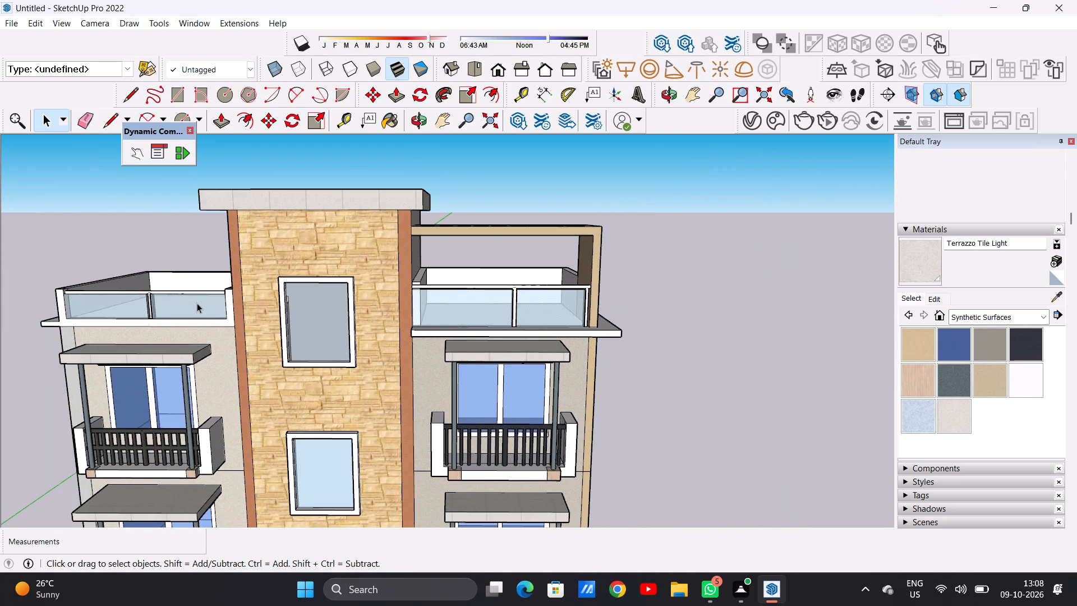
{"action": "scroll", "coordinate": [194, 303], "scroll_direction": "up", "scroll_amount": 4}
{"action": "middle_click_drag", "start_coordinate": [146, 307], "coordinate": [113, 270]}
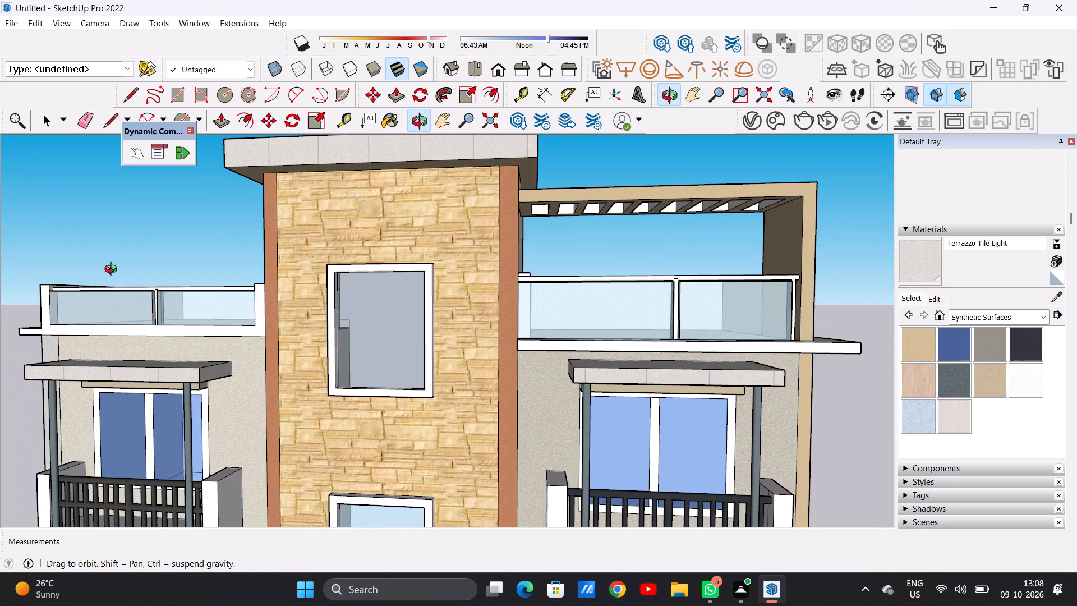
{"action": "middle_click_drag", "start_coordinate": [113, 270], "coordinate": [99, 270]}
{"action": "scroll", "coordinate": [212, 313], "scroll_direction": "up", "scroll_amount": 1}
{"action": "scroll", "coordinate": [324, 311], "scroll_direction": "down", "scroll_amount": 17}
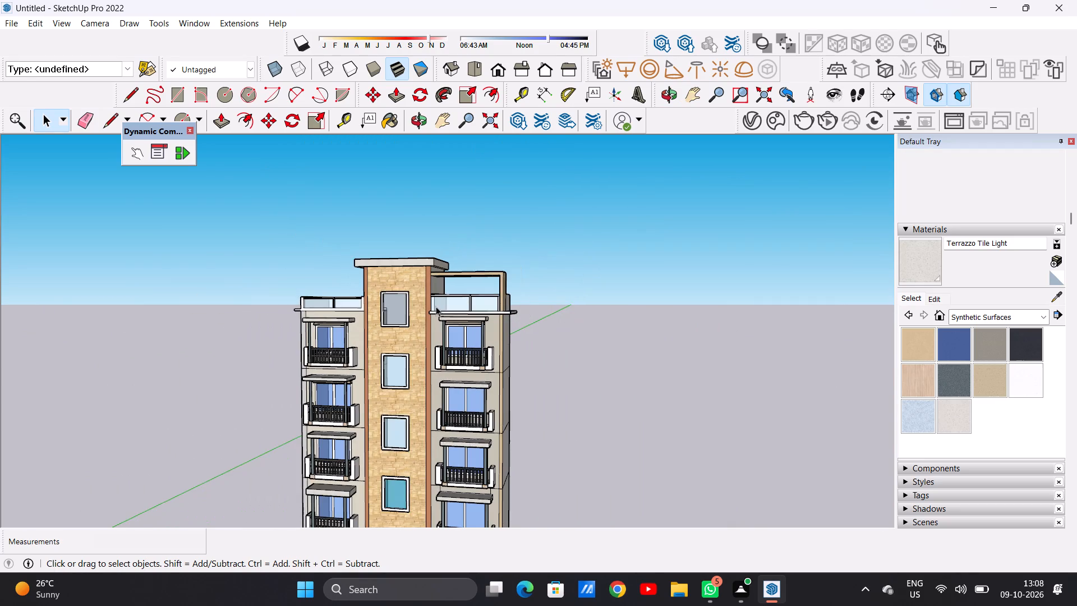
{"action": "scroll", "coordinate": [420, 364], "scroll_direction": "down", "scroll_amount": 7}
{"action": "scroll", "coordinate": [422, 380], "scroll_direction": "up", "scroll_amount": 6}
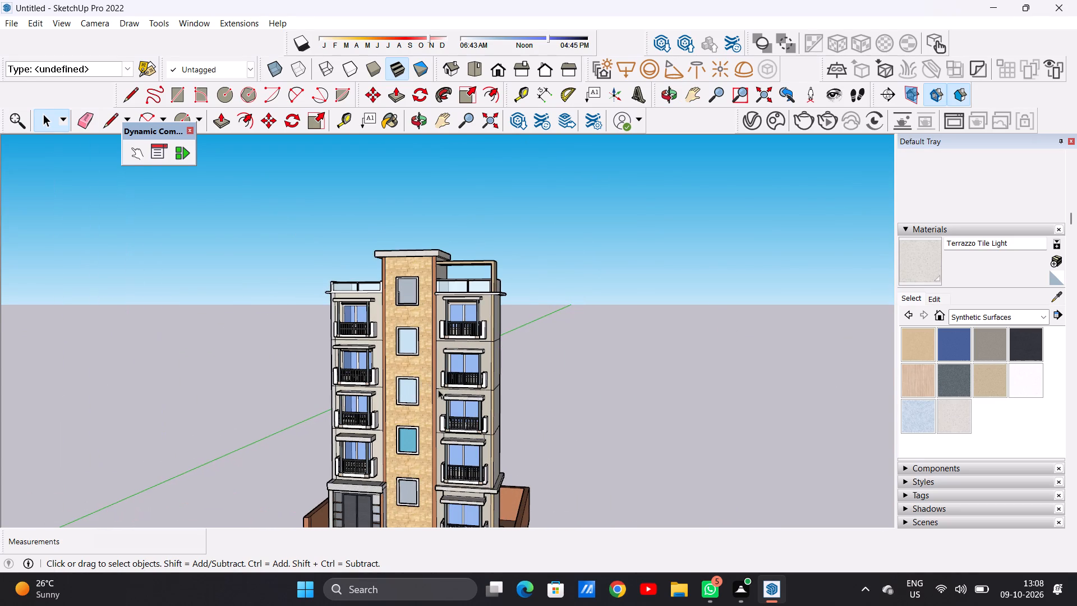
{"action": "middle_click_drag", "start_coordinate": [438, 375], "coordinate": [439, 367]}
{"action": "scroll", "coordinate": [443, 369], "scroll_direction": "down", "scroll_amount": 3}
{"action": "scroll", "coordinate": [443, 371], "scroll_direction": "up", "scroll_amount": 1}
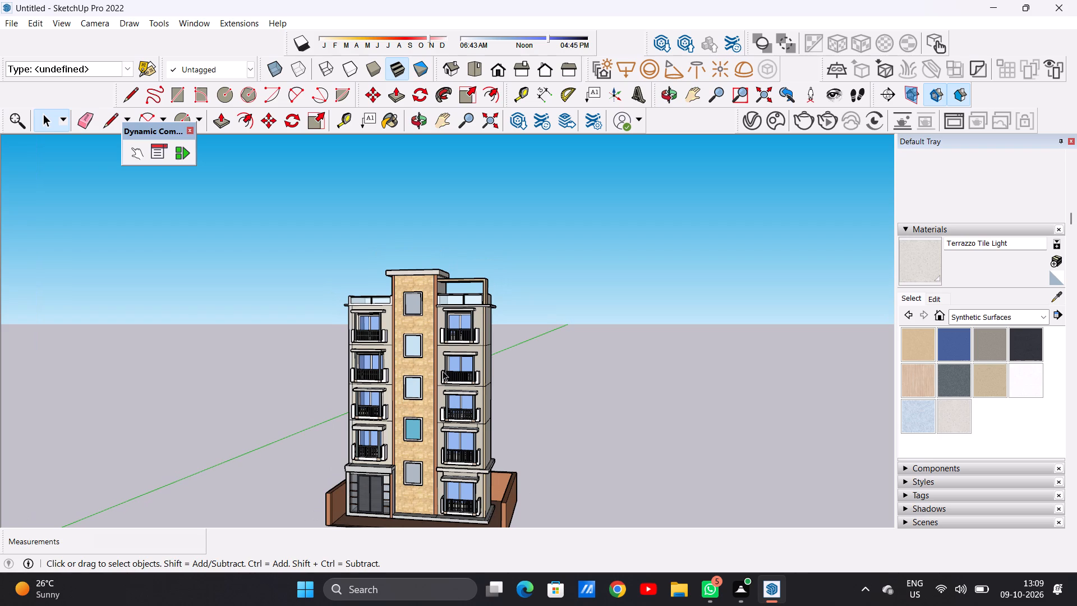
Save the model as JAY 02 in the Documents folder.
{"action": "key", "text": "ctrl+s"}
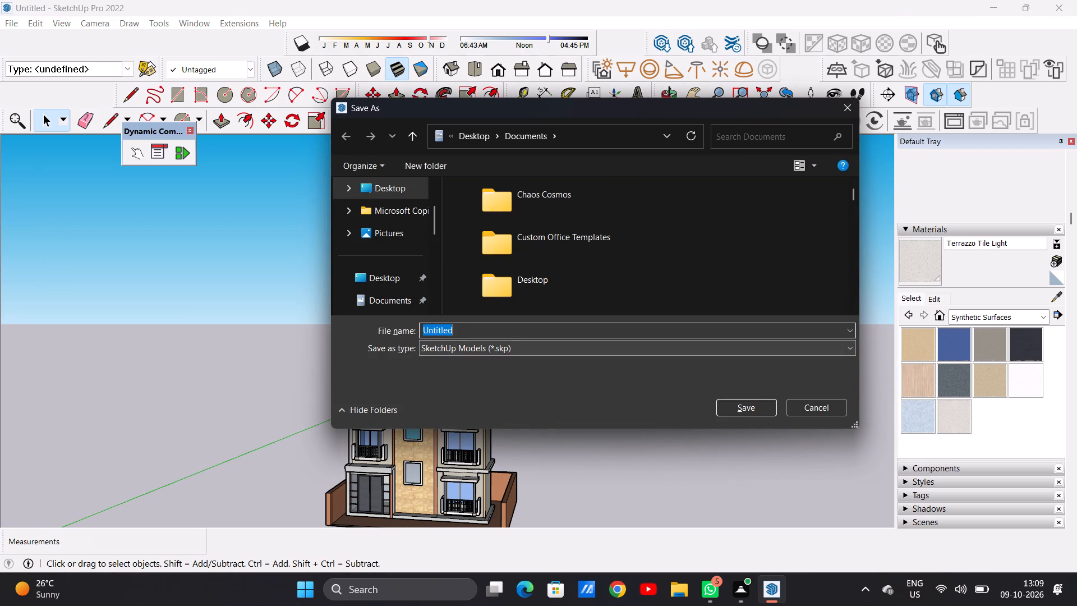
{"action": "key", "text": "BackSpace"}
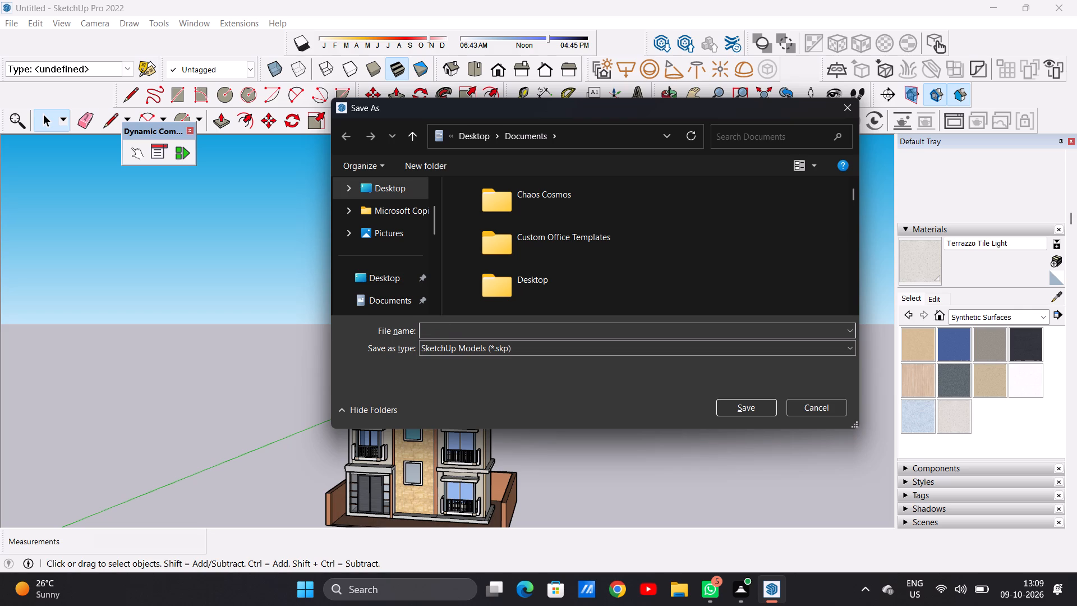
{"action": "type", "text": "JAY"}
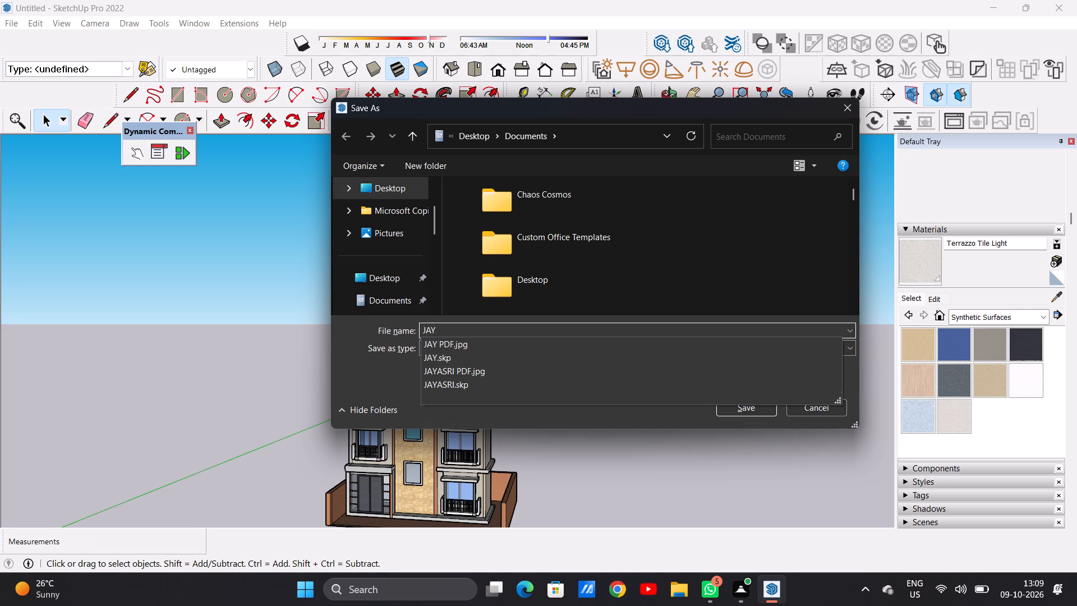
{"action": "key", "text": "space"}
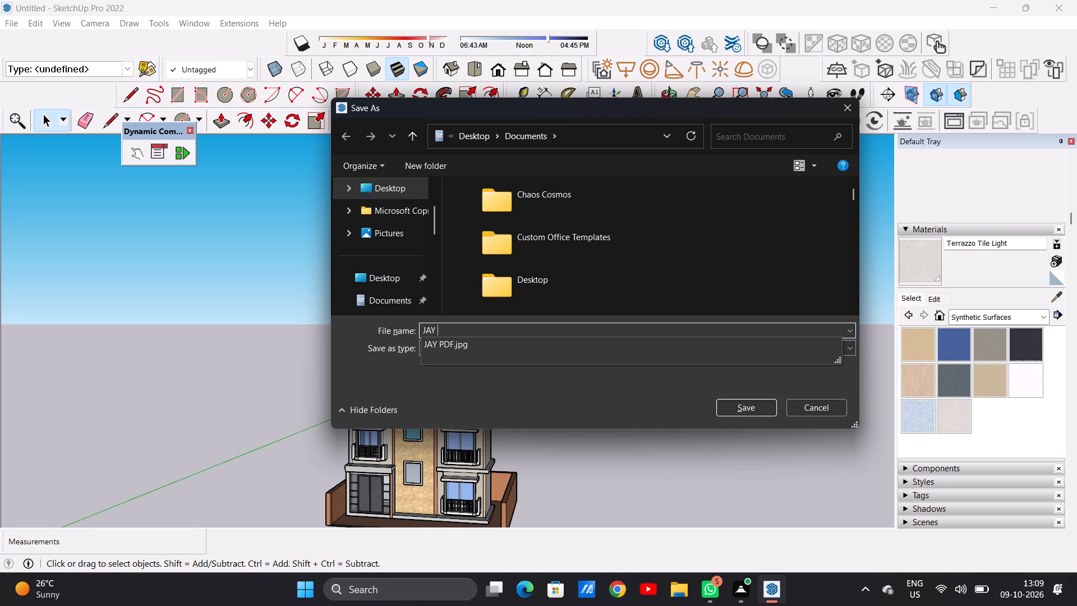
{"action": "key", "text": "0"}
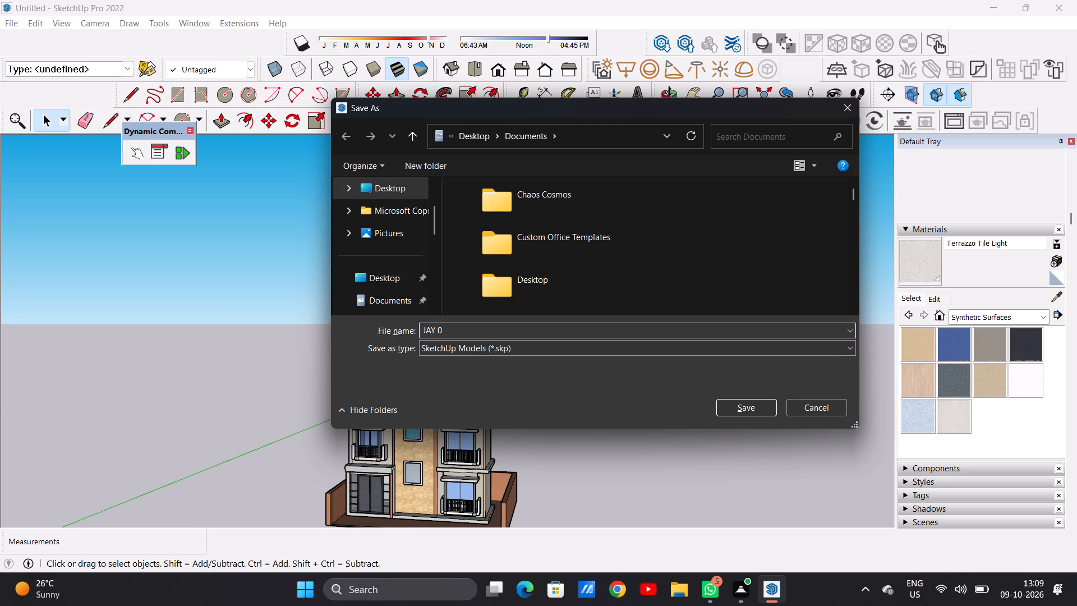
{"action": "key", "text": "2"}
{"action": "left_click", "coordinate": [745, 412]}
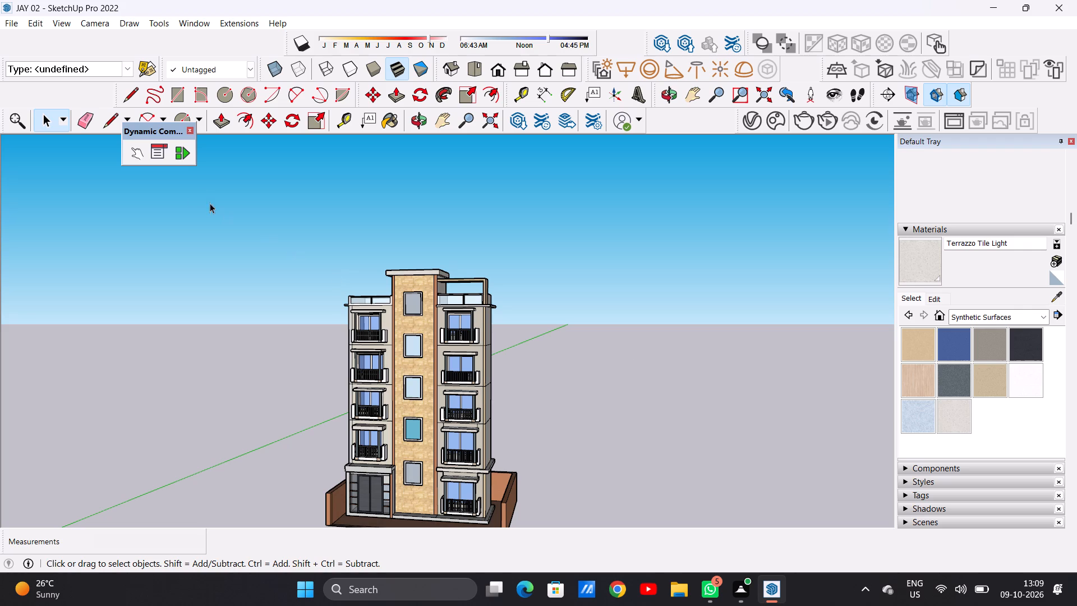
Export the current front view as a JPEG 2D graphic named JAY 02 PDF in the Documents folder.
{"action": "left_click", "coordinate": [12, 24]}
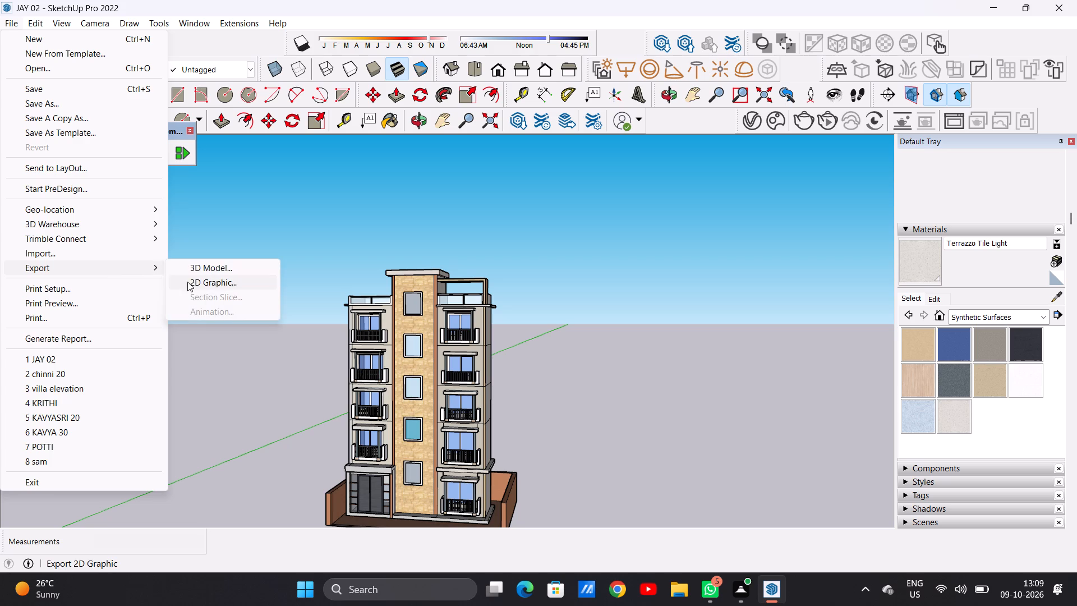
{"action": "left_click", "coordinate": [189, 284]}
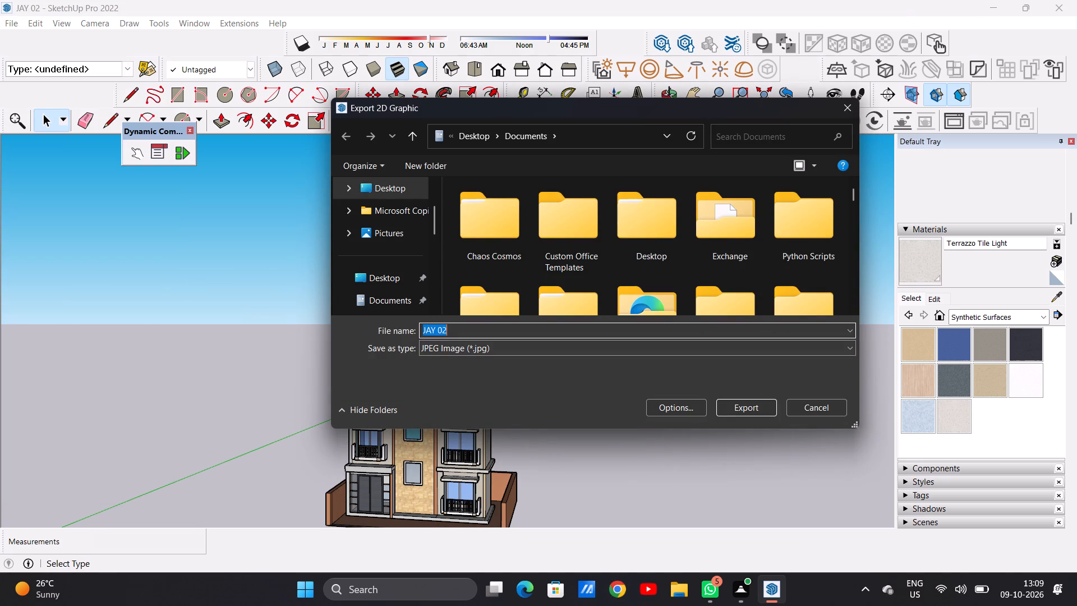
{"action": "left_click", "coordinate": [460, 329]}
{"action": "key", "text": "space"}
{"action": "type", "text": "PDF"}
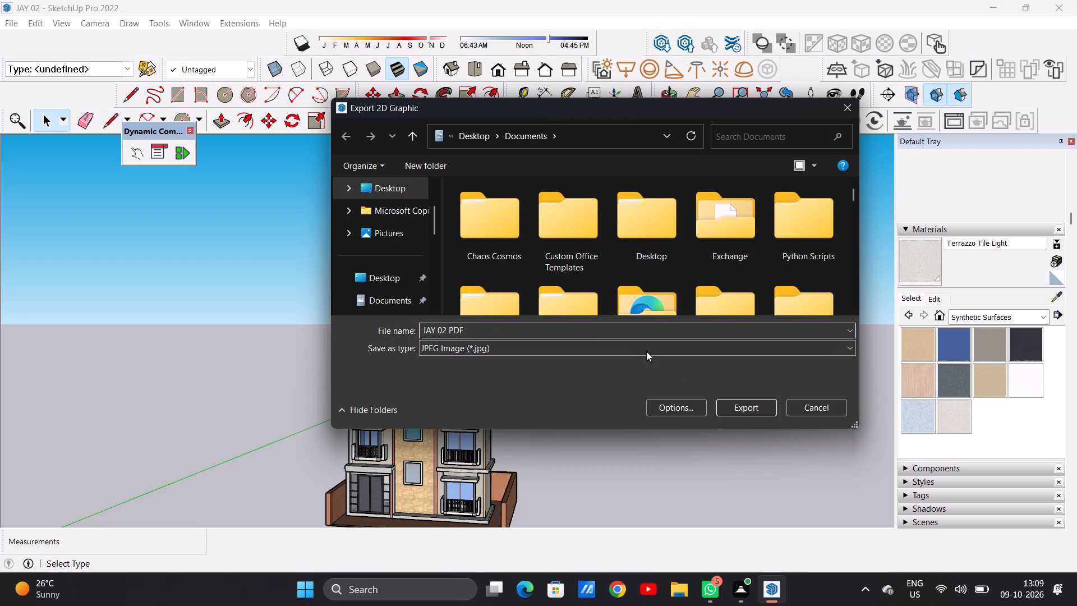
{"action": "left_click", "coordinate": [738, 406]}
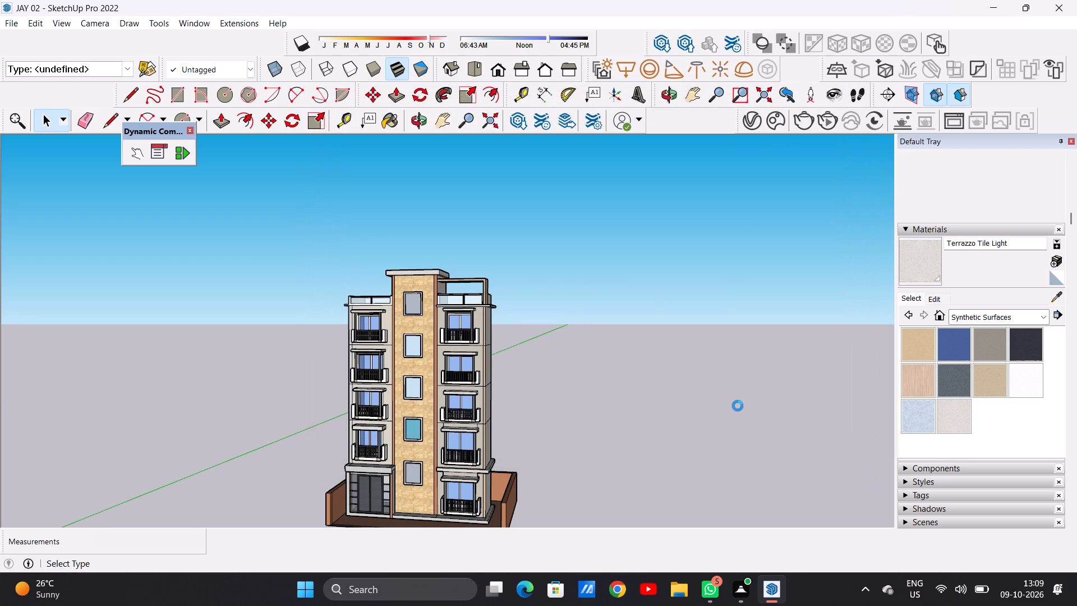